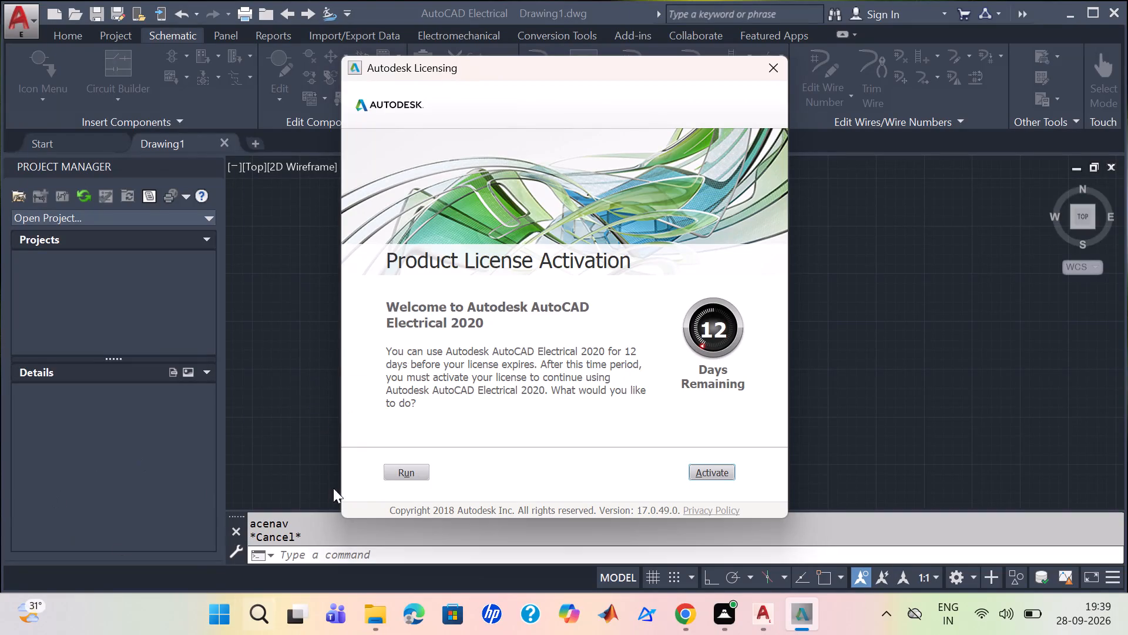
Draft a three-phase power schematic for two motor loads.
Run the product on its remaining trial period without activating the license.
left_click(402, 470)
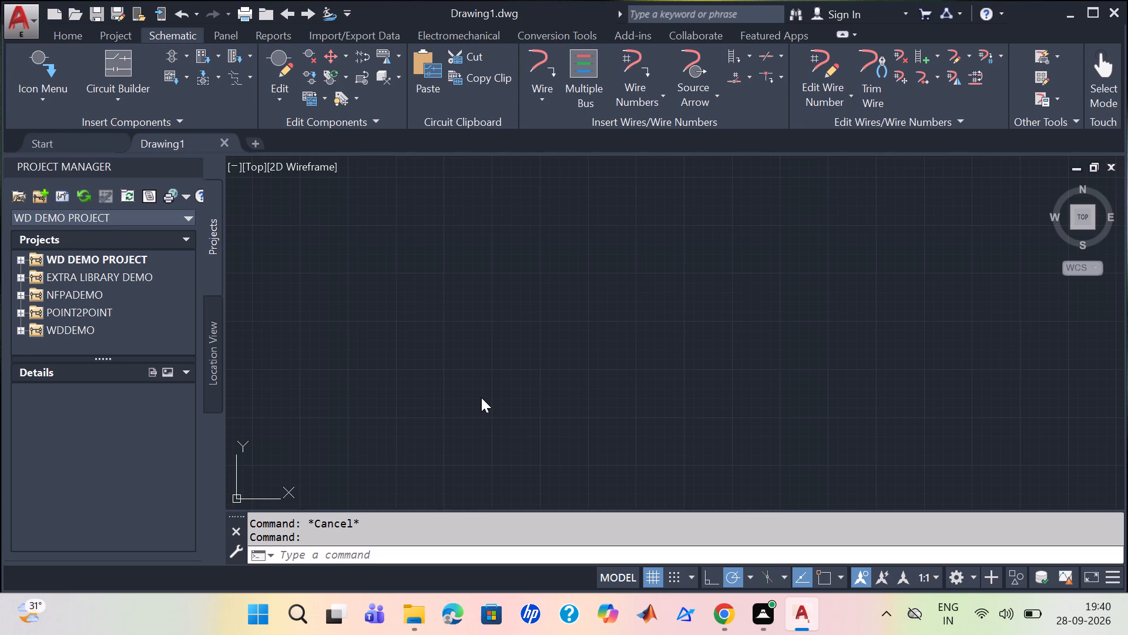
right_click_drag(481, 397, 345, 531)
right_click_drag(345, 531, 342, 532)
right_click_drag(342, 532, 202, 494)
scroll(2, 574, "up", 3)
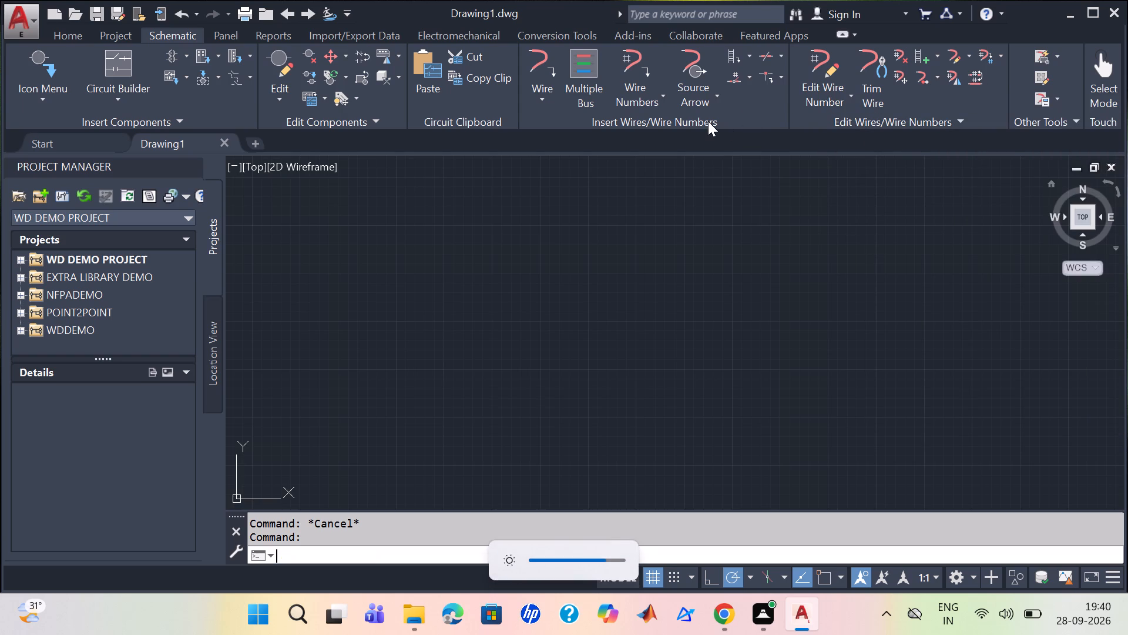
Turn on command history logging with the LOGFILEON command.
type("log")
type("file")
type("on")
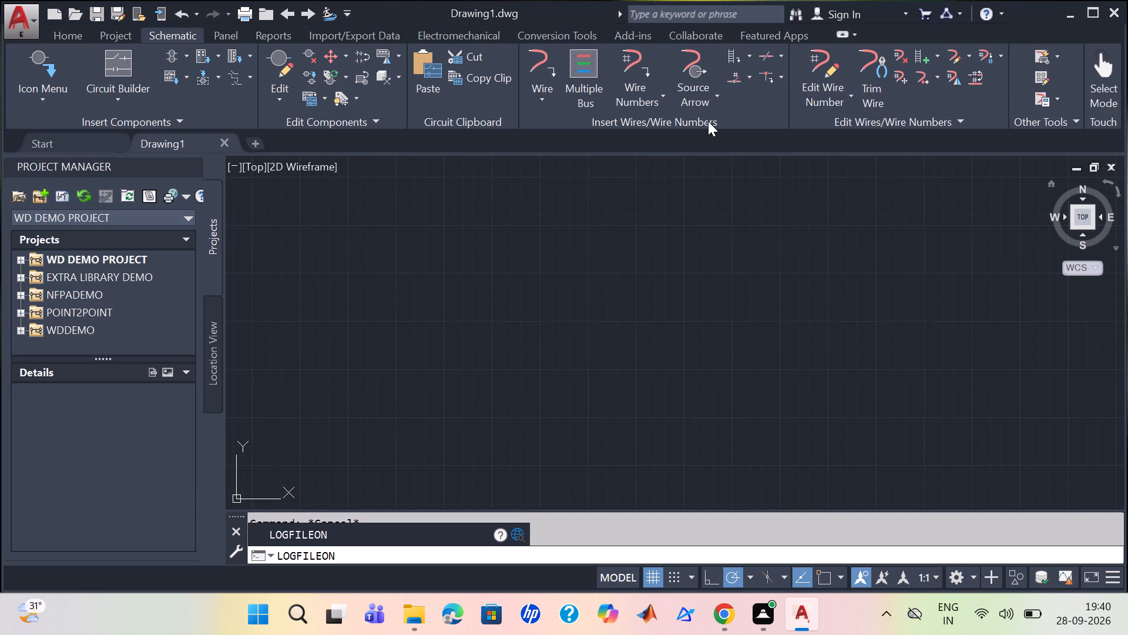
key("Return")
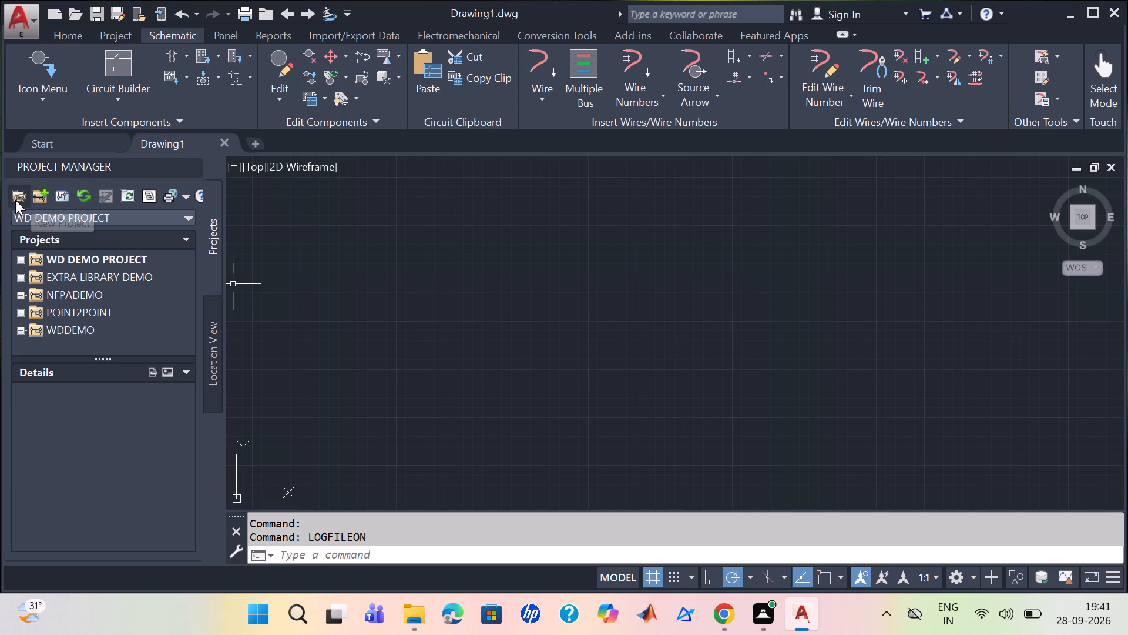
Start a new project and enter the name 3-PHASE INDUSTRIAL MOTOR.
left_click(39, 194)
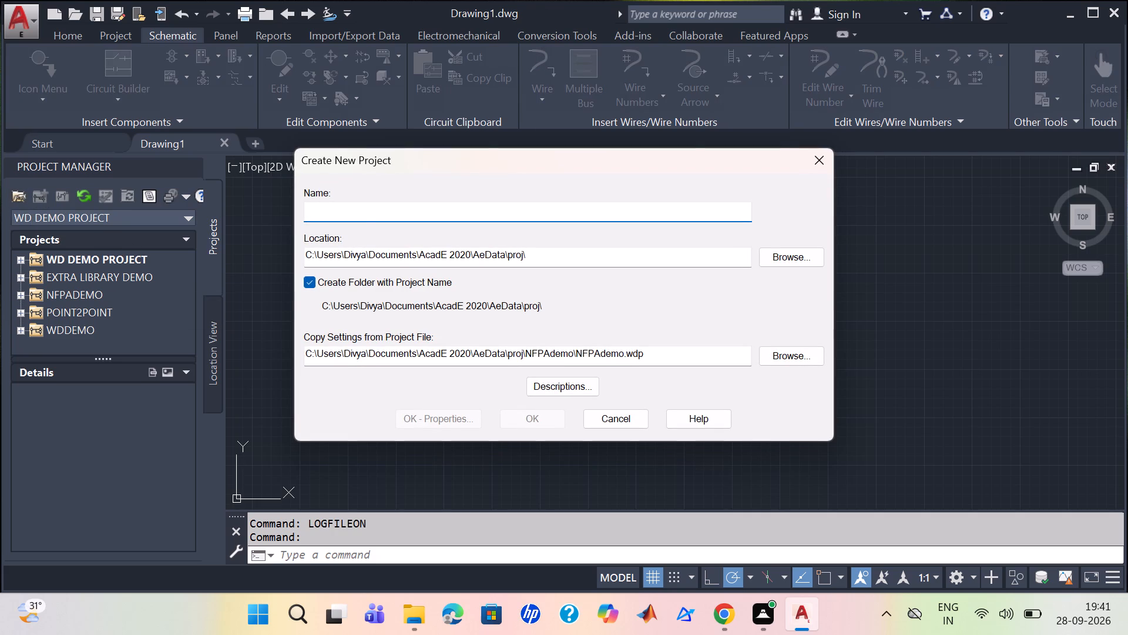
left_click(366, 214)
key("3")
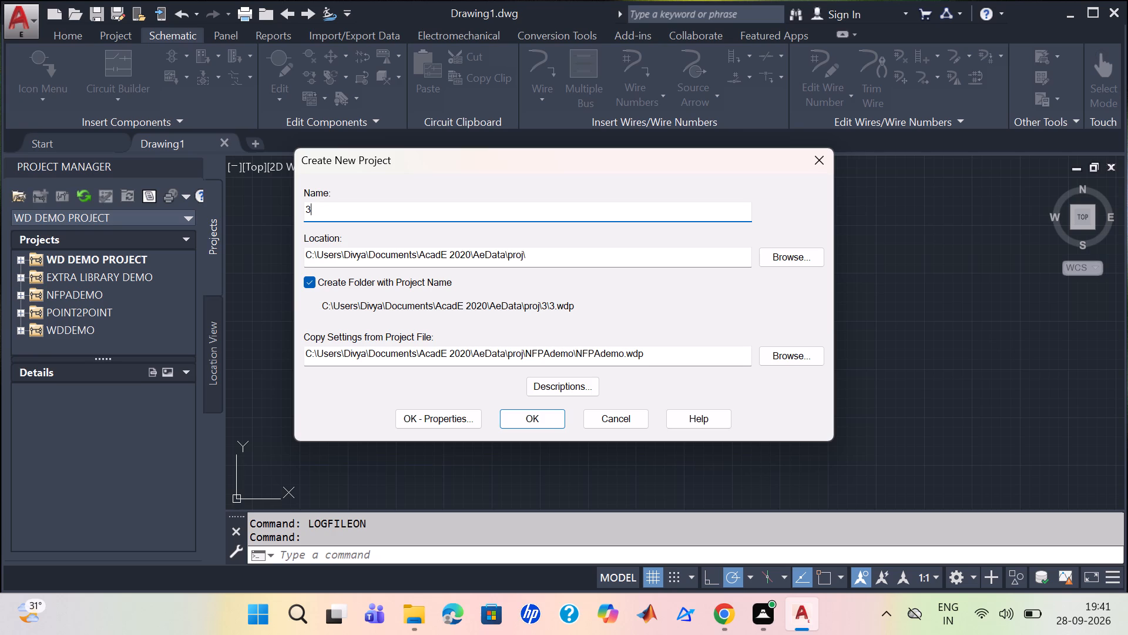
key("minus")
type("HA")
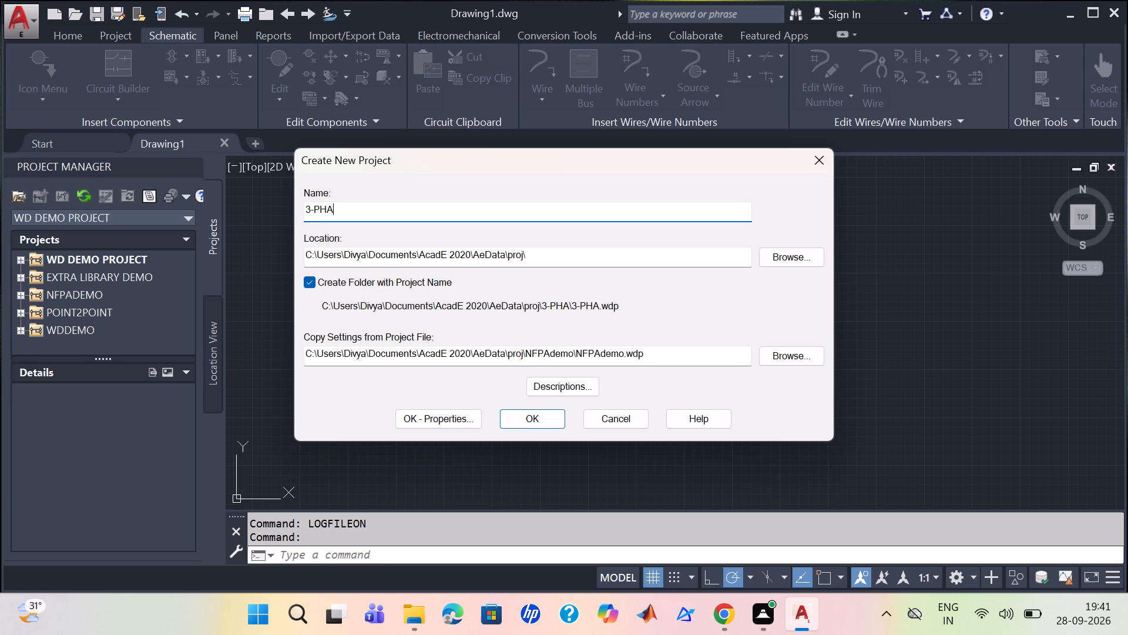
type("SE IDUS")
key("BackSpace")
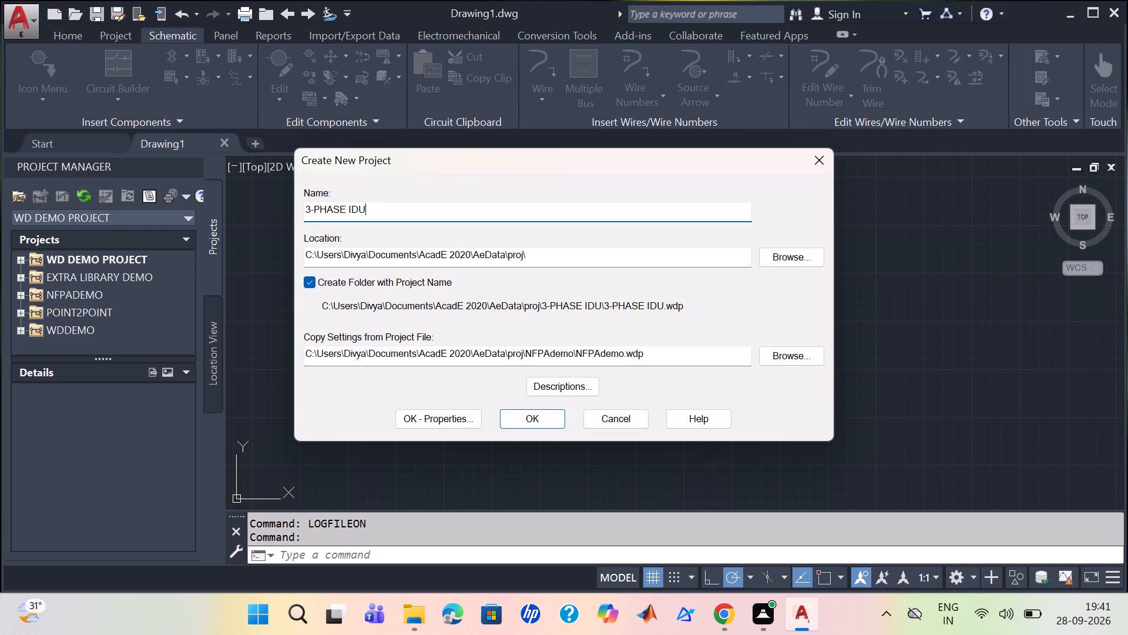
key("BackSpace")
key("BackSpace")
type("NDUS")
type("TRIAL")
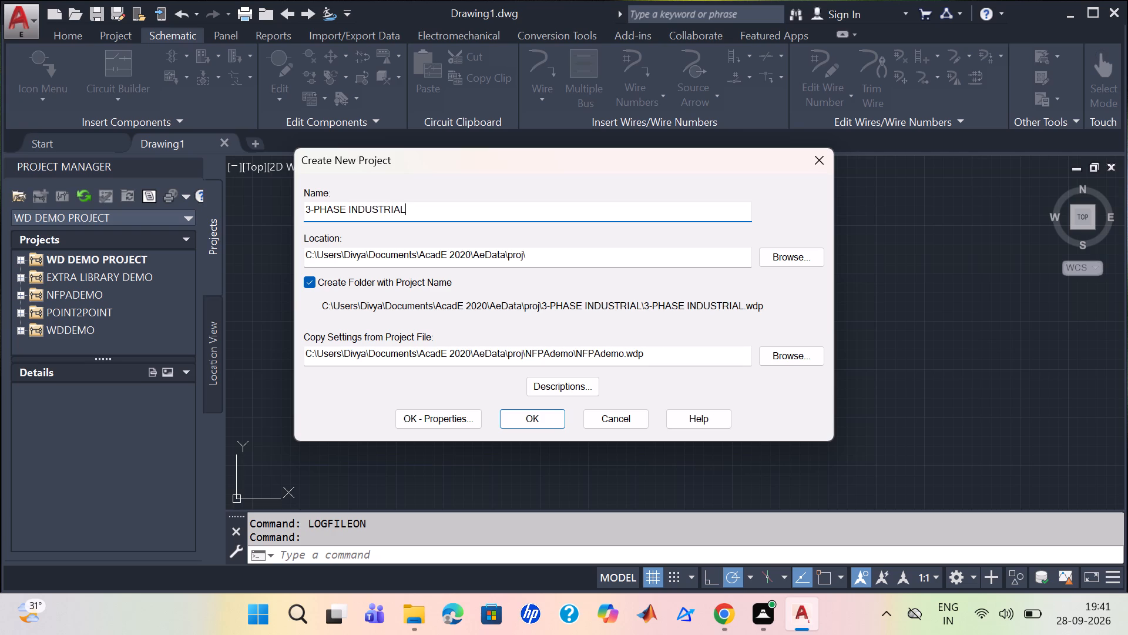
key("space")
type("MOTI")
key("BackSpace")
type("OR")
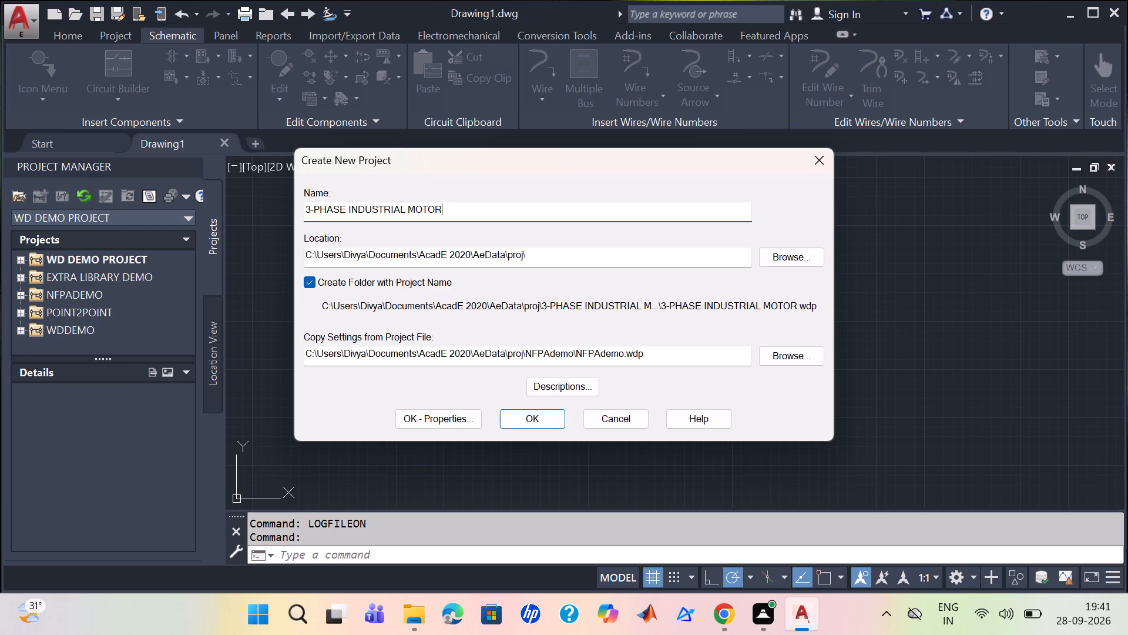
key("space")
Open the new project's descriptions for editing at Line1.
left_click(569, 380)
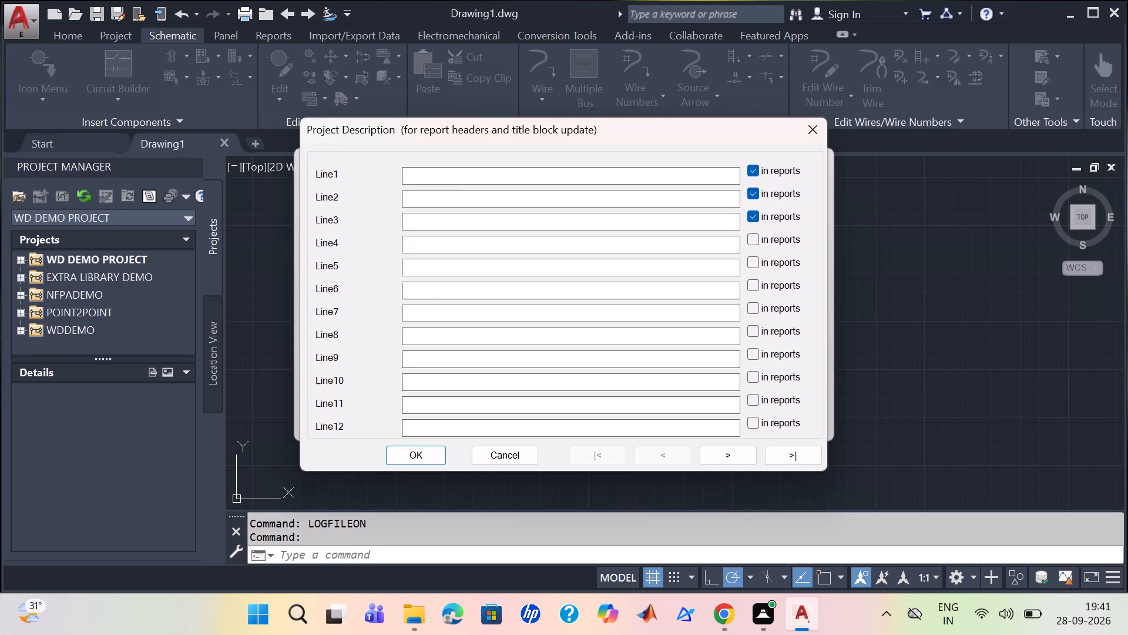
left_click(466, 173)
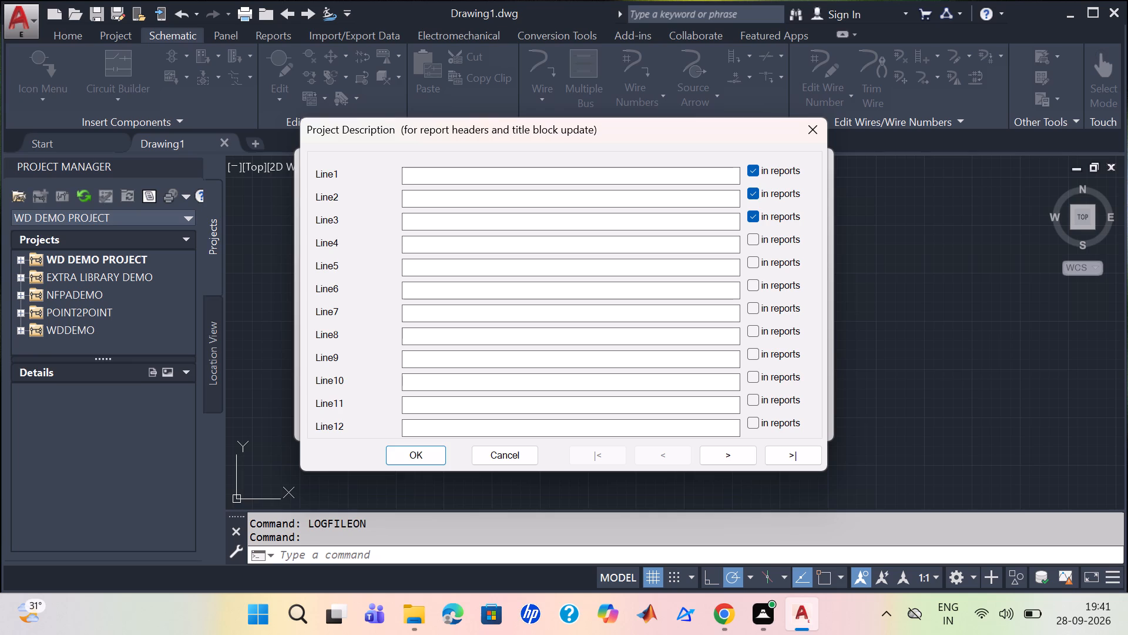
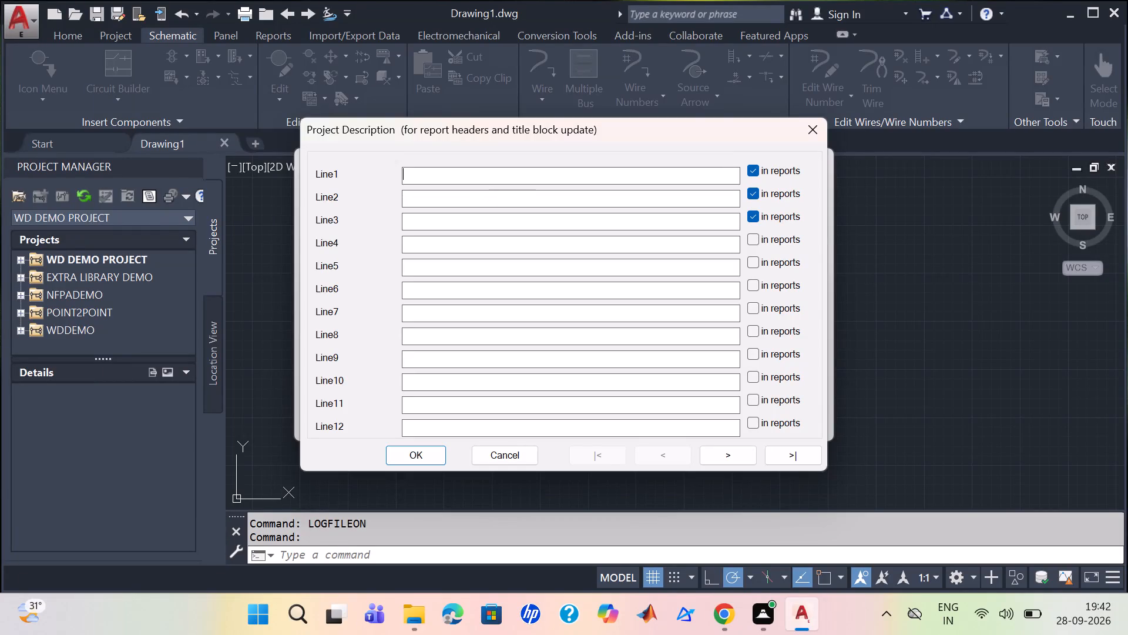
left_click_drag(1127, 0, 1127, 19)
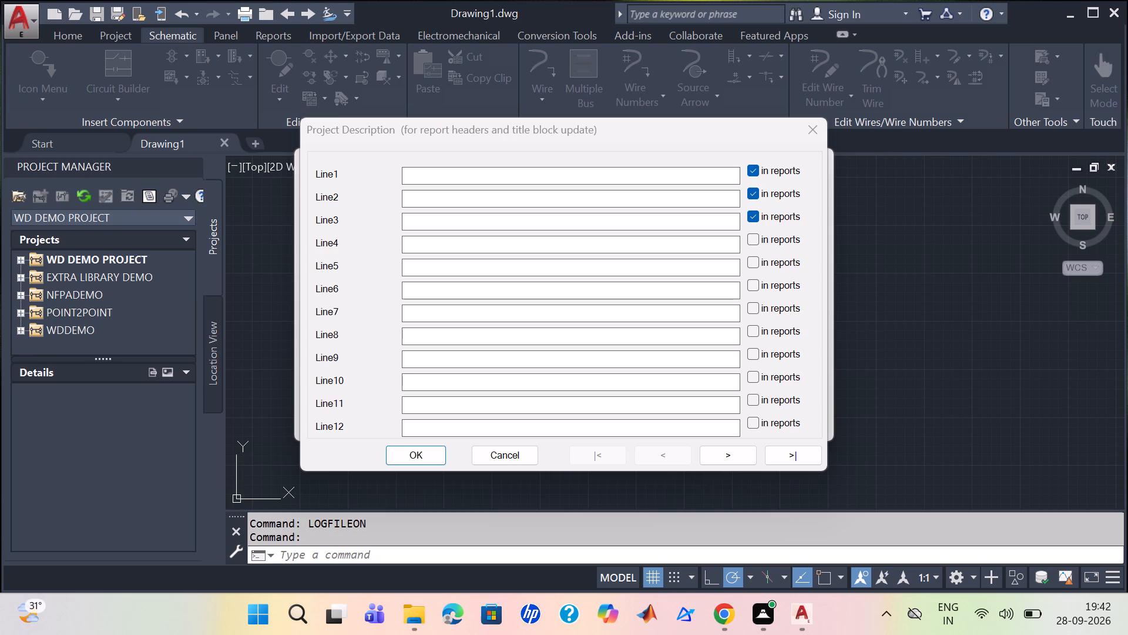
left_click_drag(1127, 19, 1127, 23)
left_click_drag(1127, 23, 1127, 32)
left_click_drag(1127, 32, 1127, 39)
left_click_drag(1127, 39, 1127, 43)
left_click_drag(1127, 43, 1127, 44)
Enter SCHEMATIC PROJECT as the Line1 project description.
left_click(537, 178)
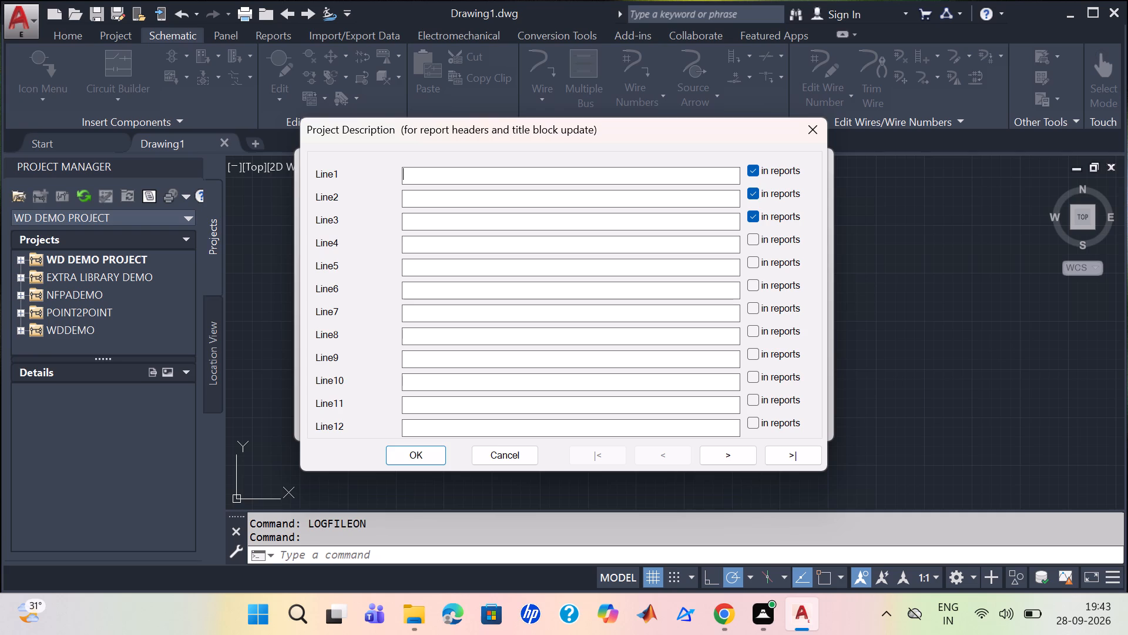
left_click(524, 175)
type("SCHM")
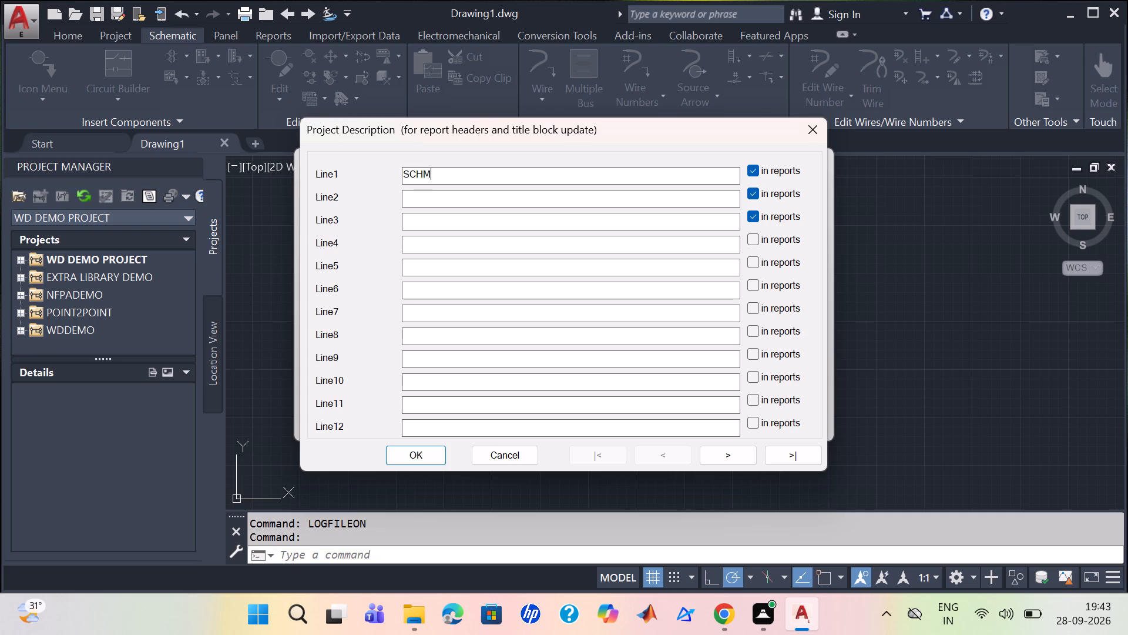
key("BackSpace")
type("EMATIC")
key("space")
type("PROJECT")
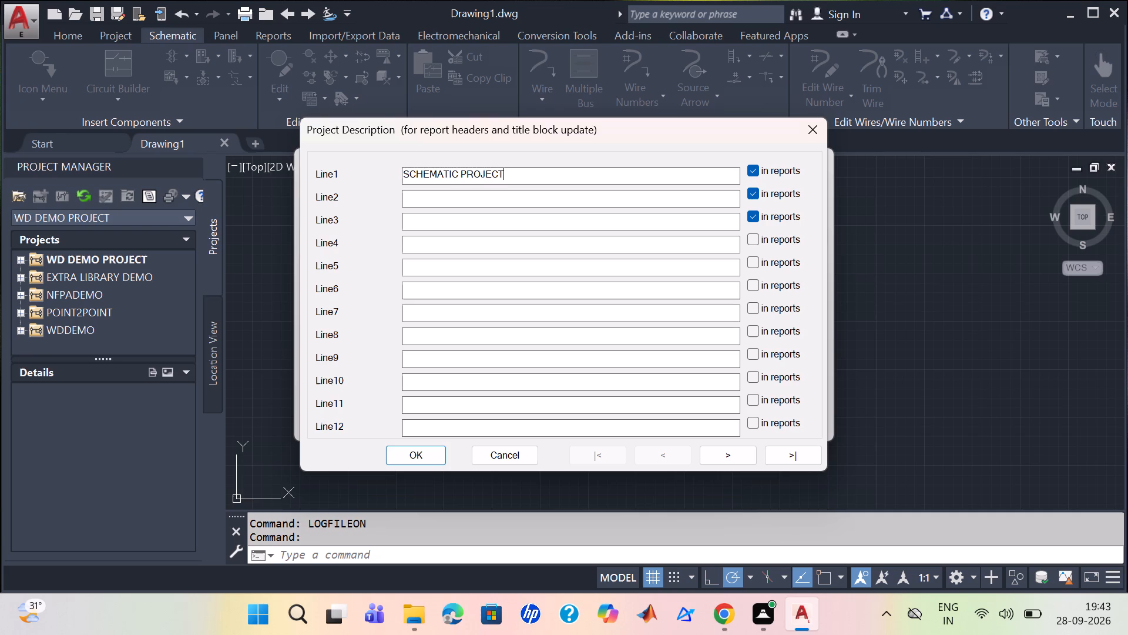
Enter MEHDIPATNAM as the Line2 project description.
left_click(502, 191)
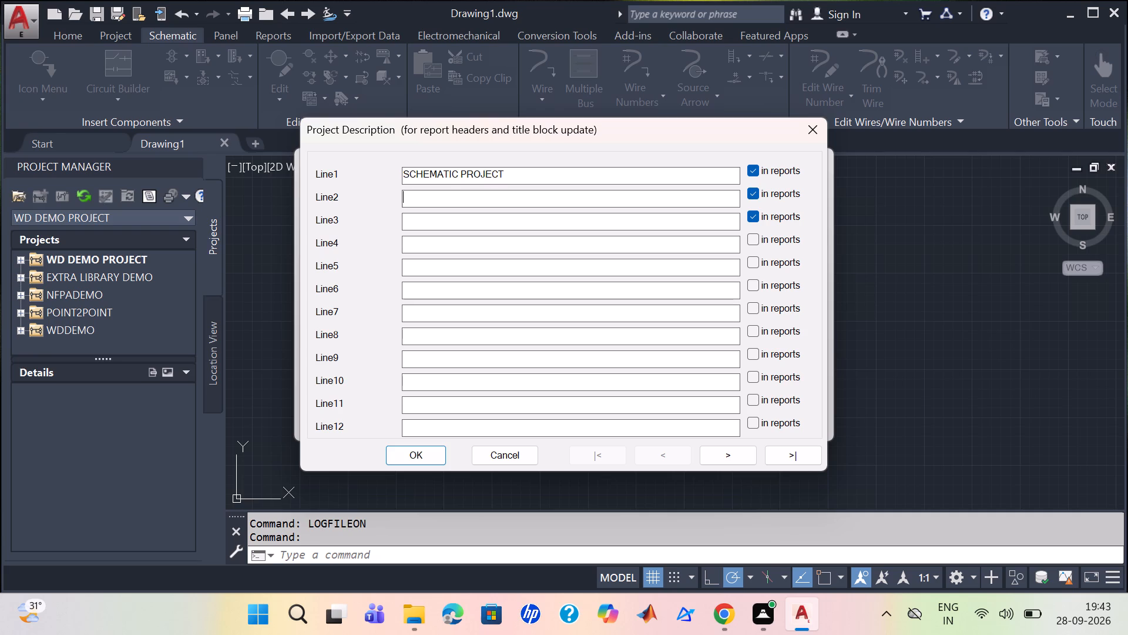
type("MEHDI")
type("PATNA")
key("m")
Enter POWER AND CONTROL CIRCUIT as the Line3 project description and accept the descriptions.
left_click(448, 219)
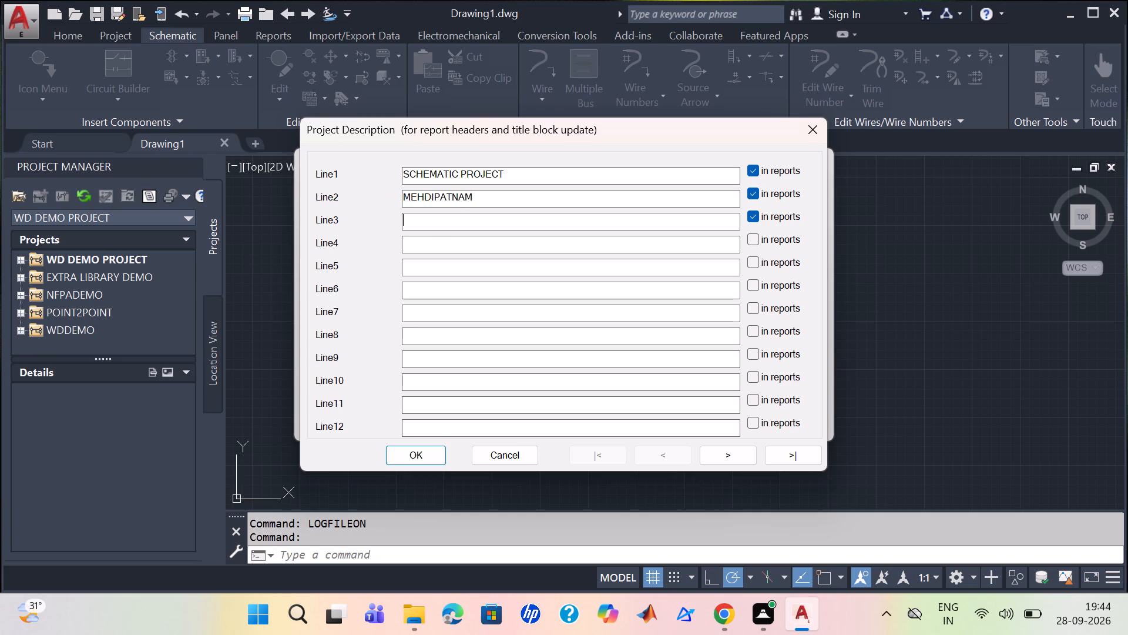
type("50000")
key("BackSpace")
key("BackSpace")
key("BackSpace")
key("BackSpace")
key("BackSpace")
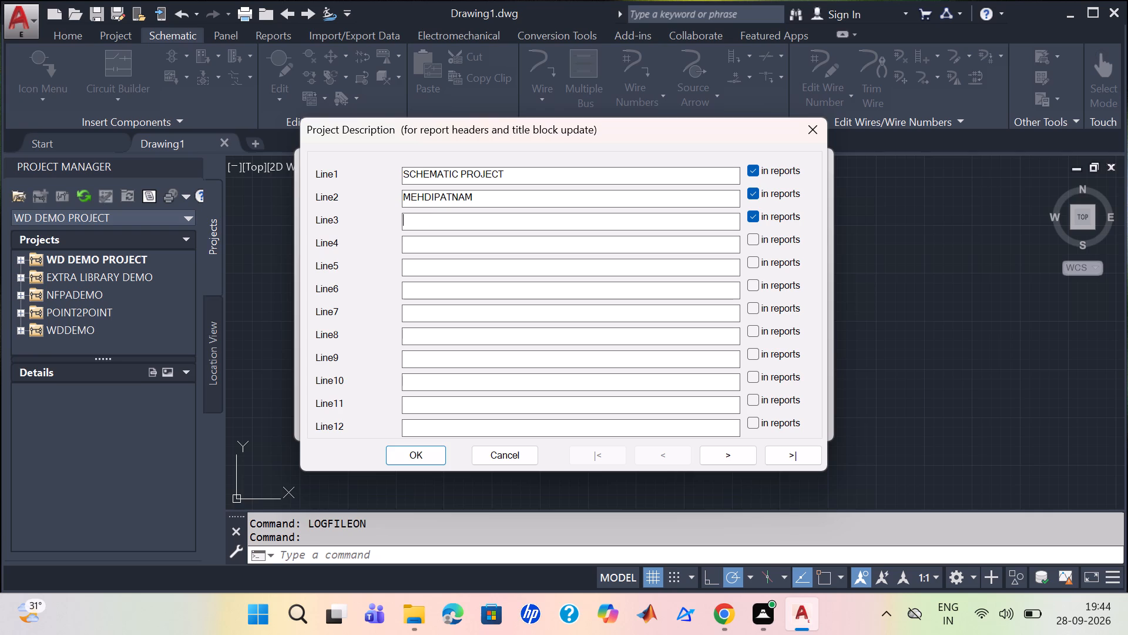
key("p")
key("o")
key("BackSpace")
key("BackSpace")
type("POWER AND CONTOL")
key("BackSpace")
key("BackSpace")
type("ROL CIO")
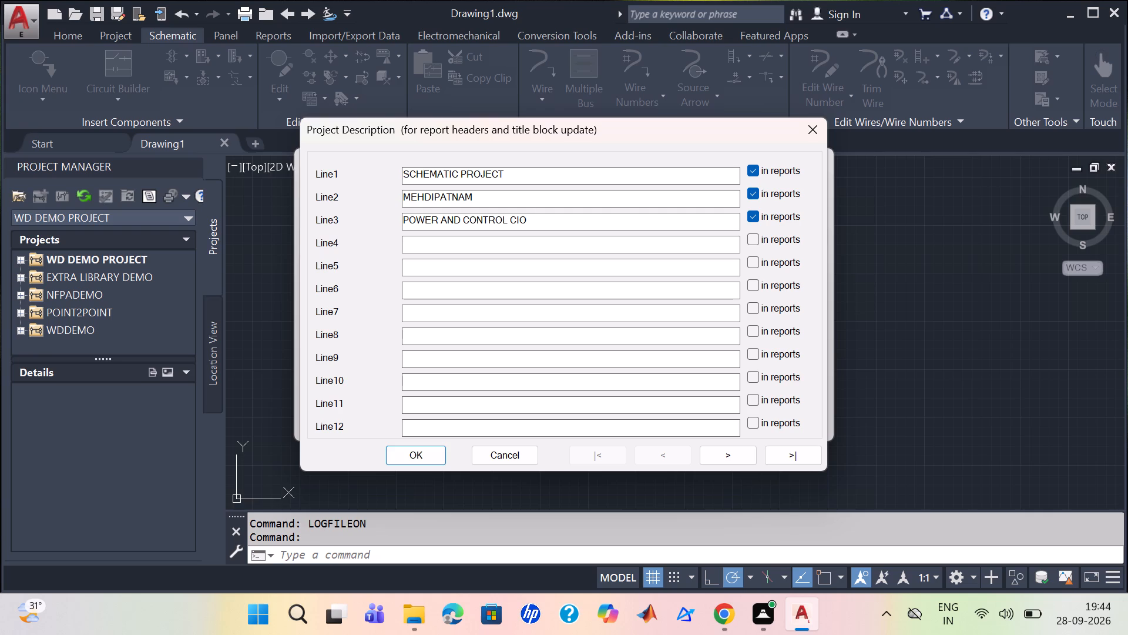
key("BackSpace")
key("BackSpace")
type("IRCUIT")
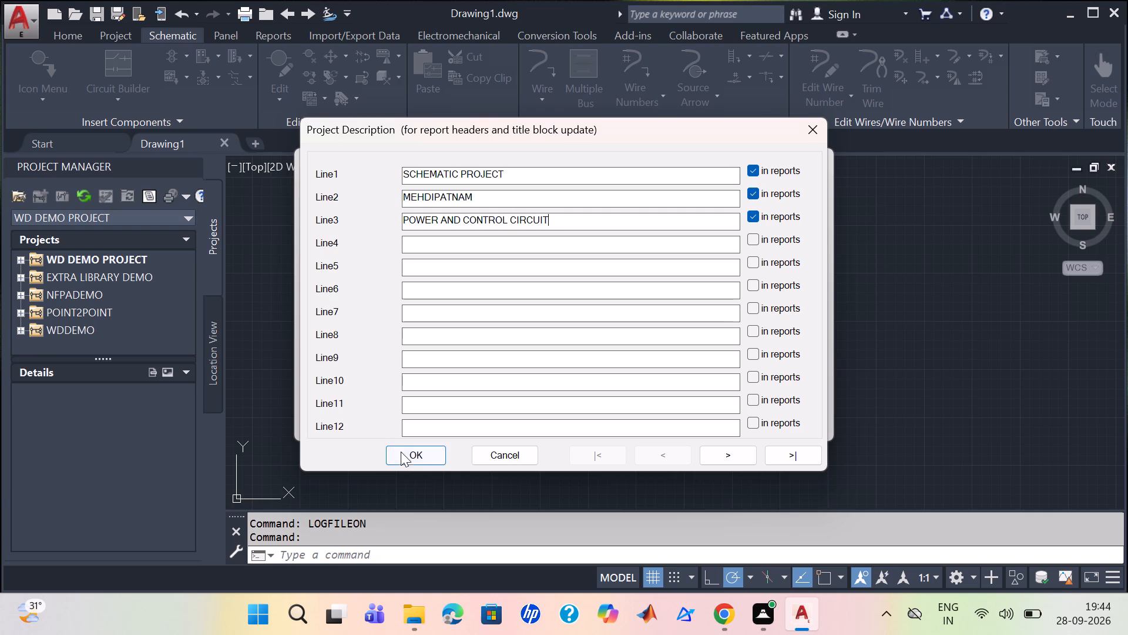
left_click(401, 452)
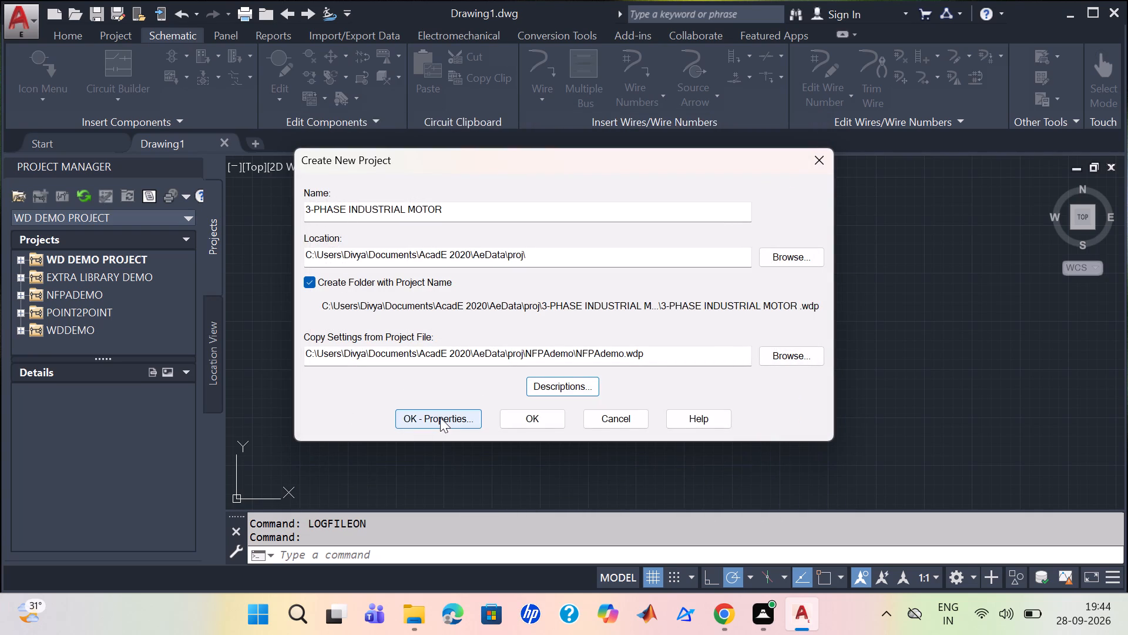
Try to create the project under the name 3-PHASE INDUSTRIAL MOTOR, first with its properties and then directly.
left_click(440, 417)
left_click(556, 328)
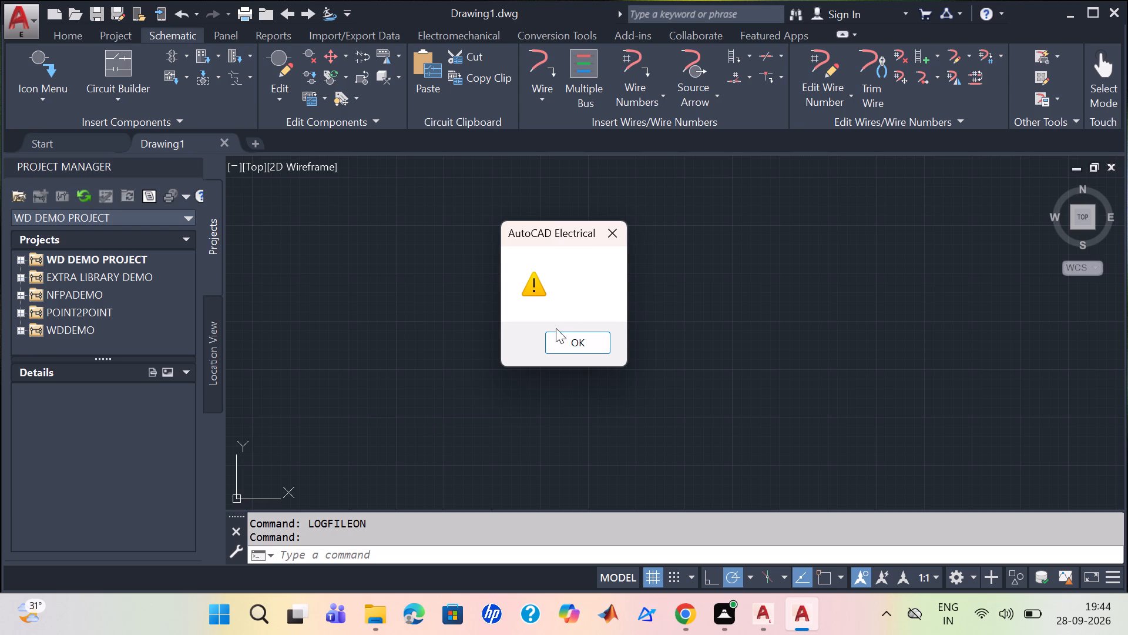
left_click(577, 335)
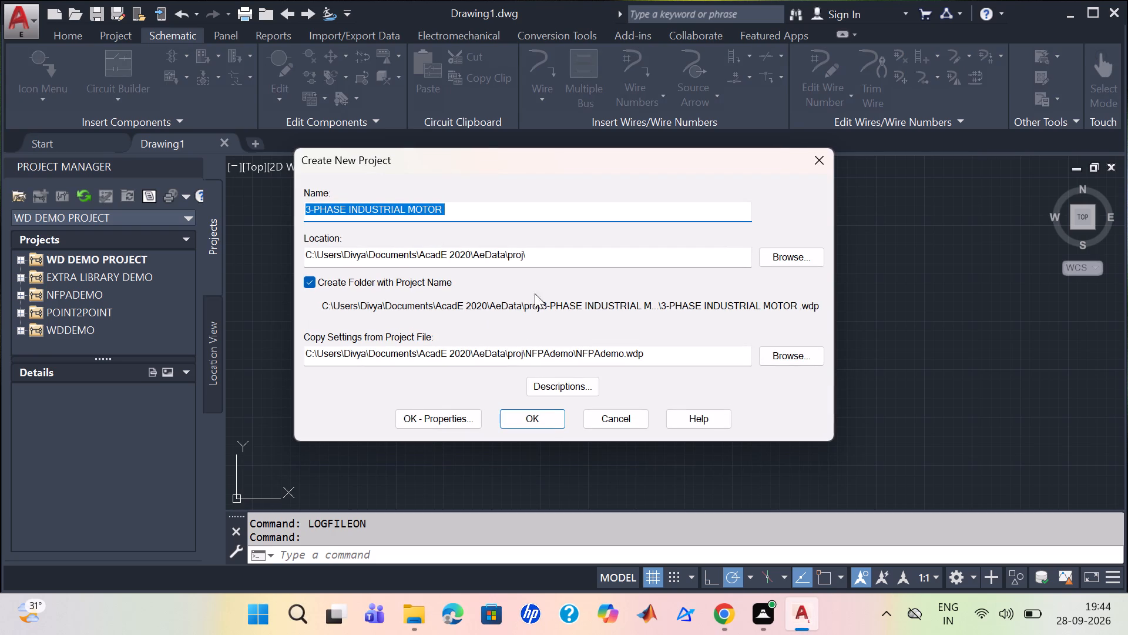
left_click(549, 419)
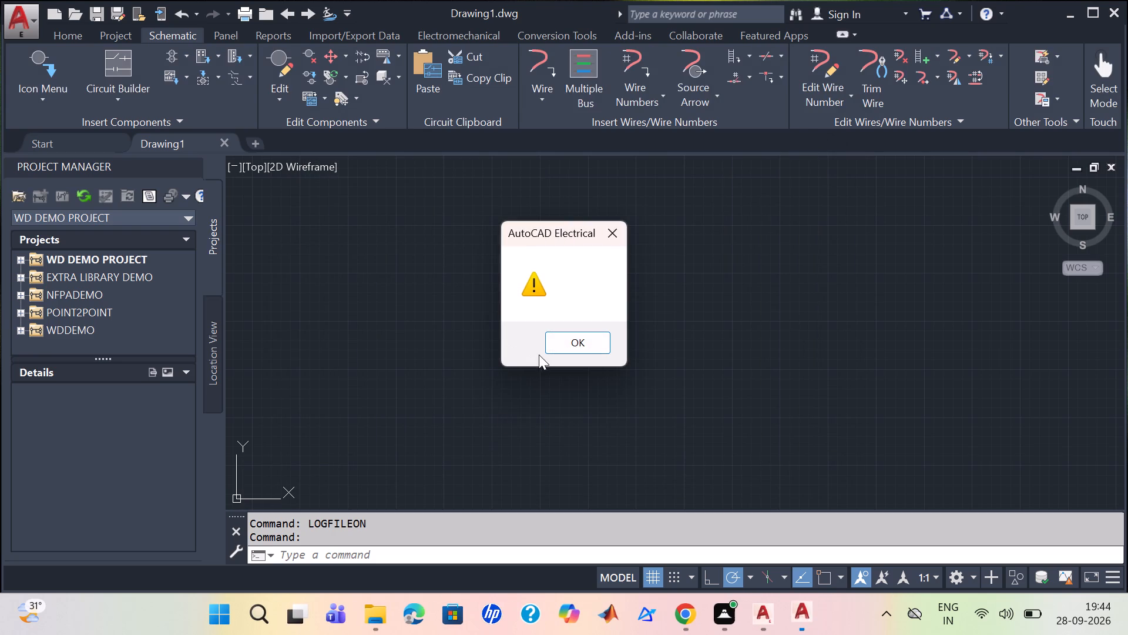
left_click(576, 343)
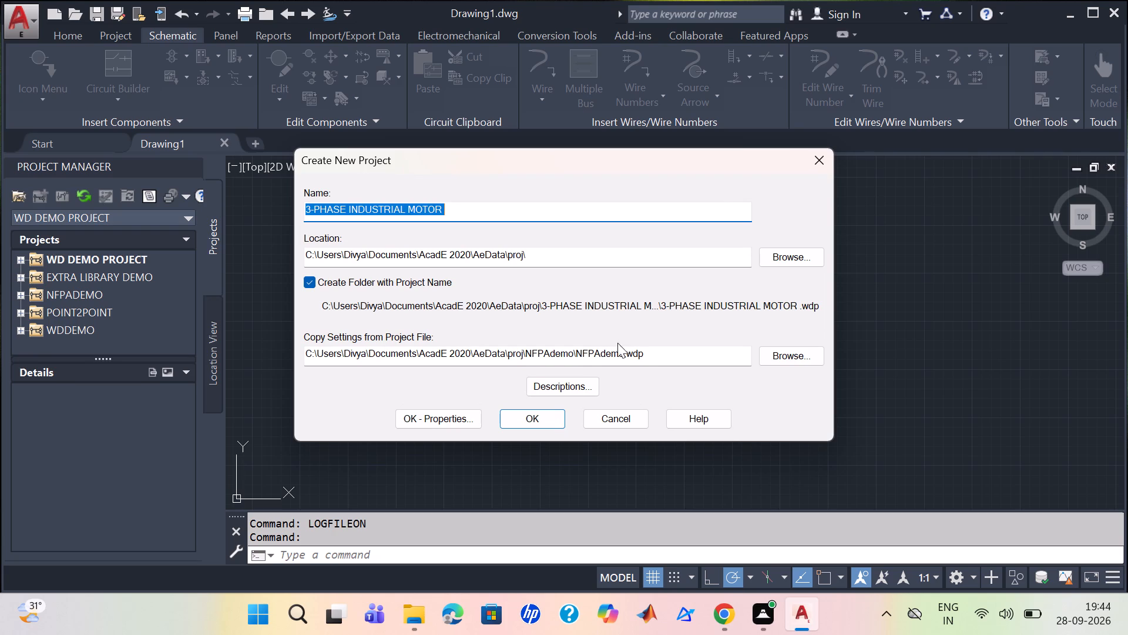
Replace the new project's name with Three phase industrial motor.
left_click(532, 209)
key("BackSpace")
key("BackSpace")
key("BackSpace")
key("BackSpace")
key("BackSpace")
key("BackSpace")
key("BackSpace")
key("BackSpace")
key("BackSpace")
key("BackSpace")
key("BackSpace")
key("BackSpace")
key("BackSpace")
key("BackSpace")
key("BackSpace")
key("BackSpace")
key("BackSpace")
key("BackSpace")
key("BackSpace")
key("BackSpace")
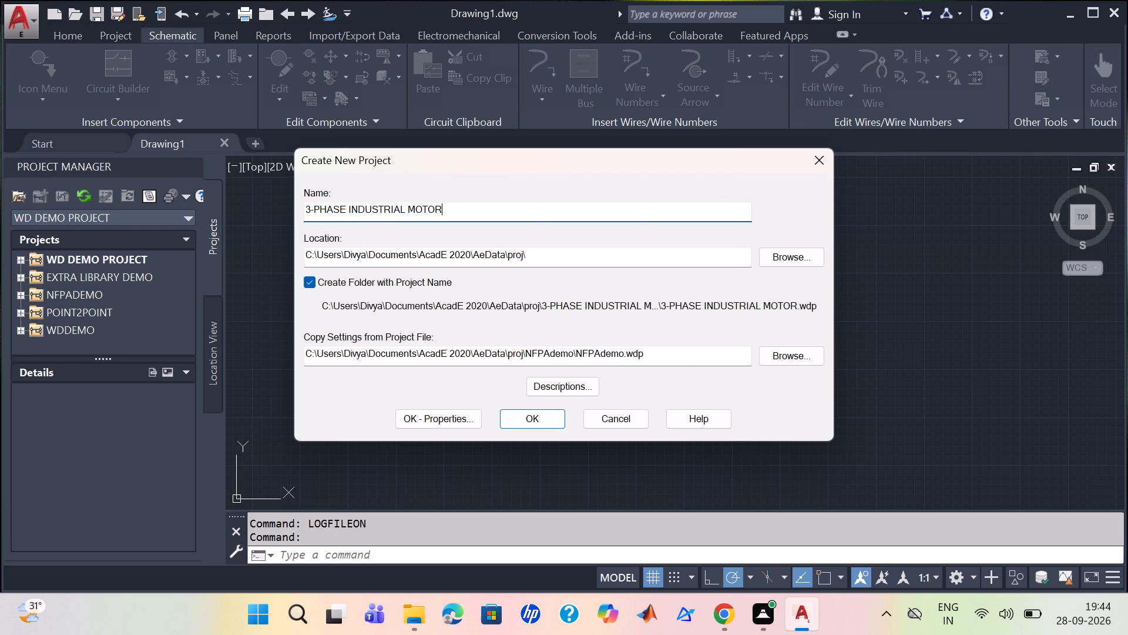
type("THREE")
key("space")
key("BackSpace")
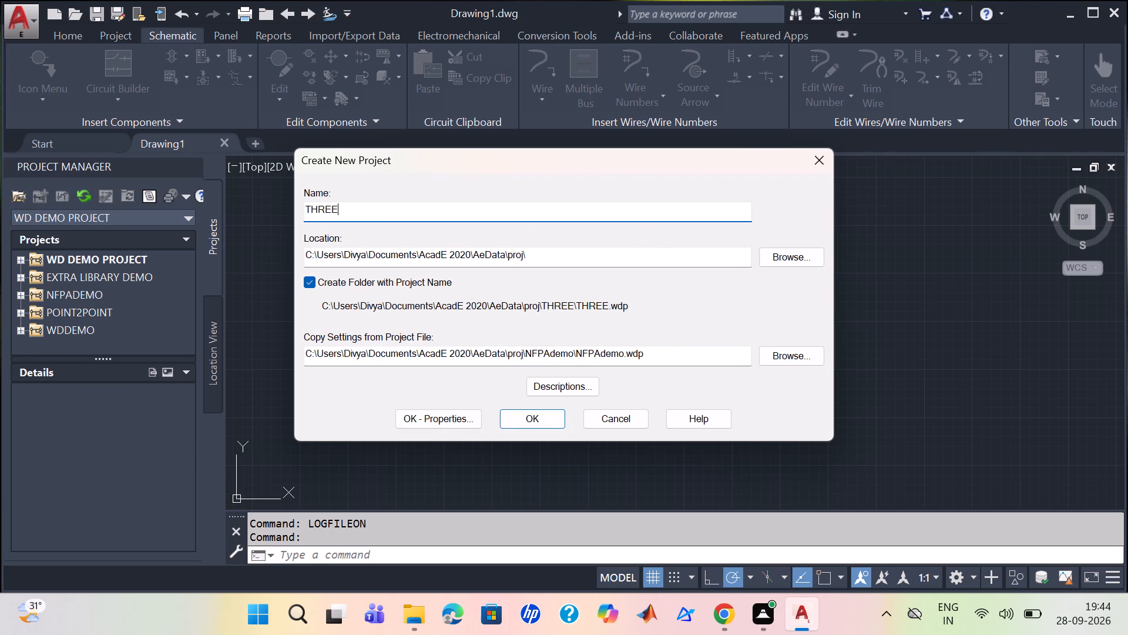
key("BackSpace")
key("BackSpace")
key("BackSpace")
key("BackSpace")
type("hree phase")
key("space")
type("indiu")
key("BackSpace")
key("BackSpace")
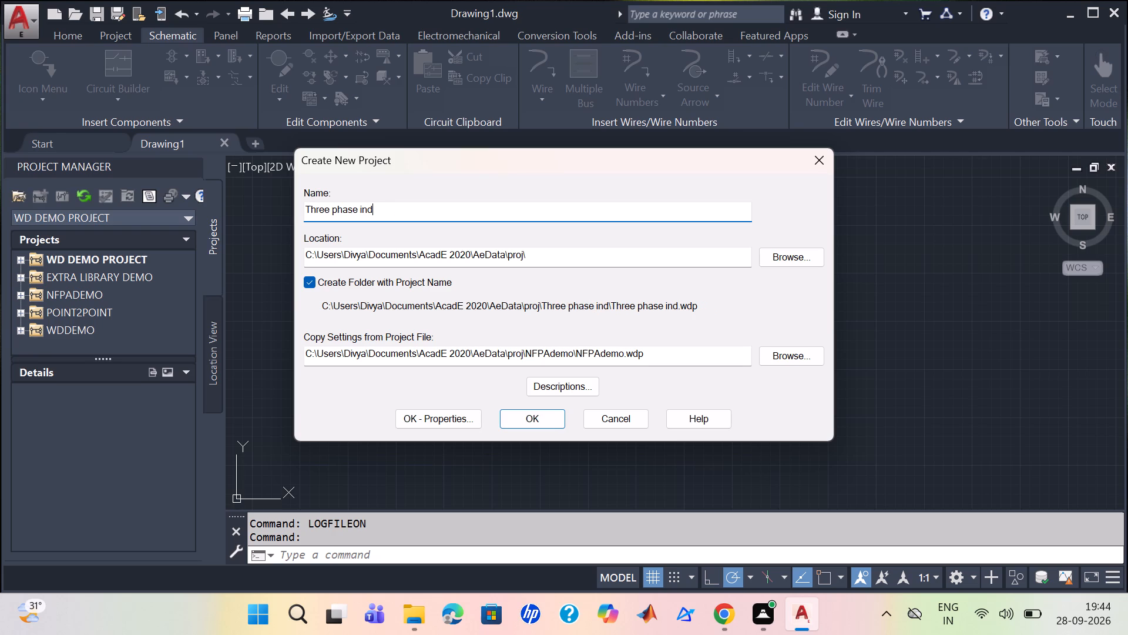
key("BackSpace")
type("dustro")
key("BackSpace")
type("ial motor")
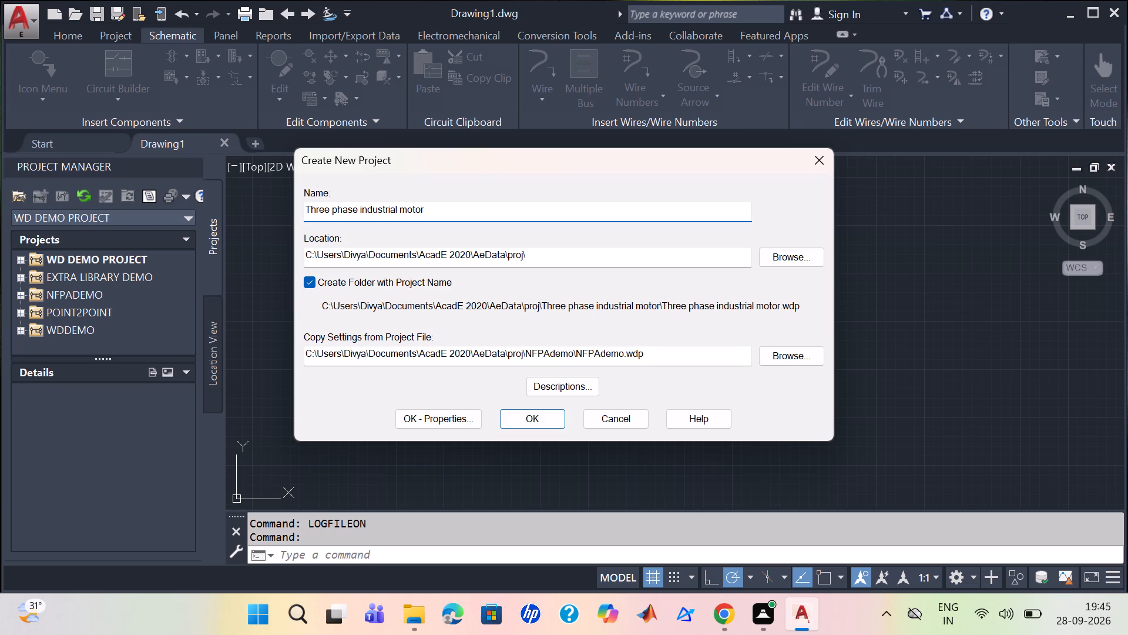
Recheck the three project description lines, accept them, and create the Three phase industrial motor project.
left_click(530, 387)
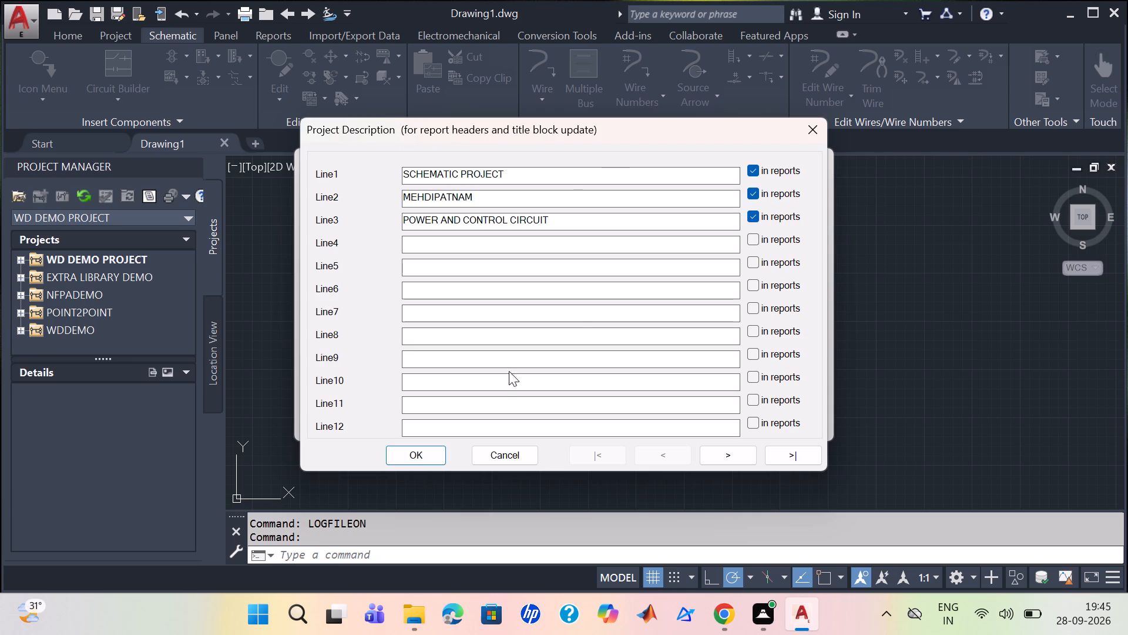
left_click(440, 459)
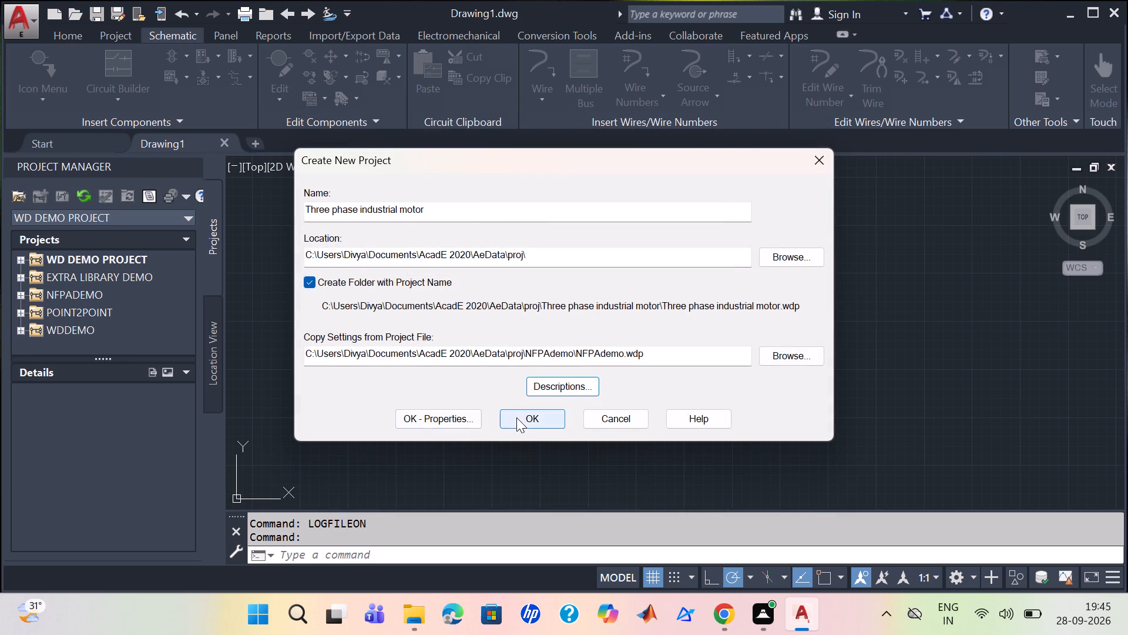
left_click(516, 417)
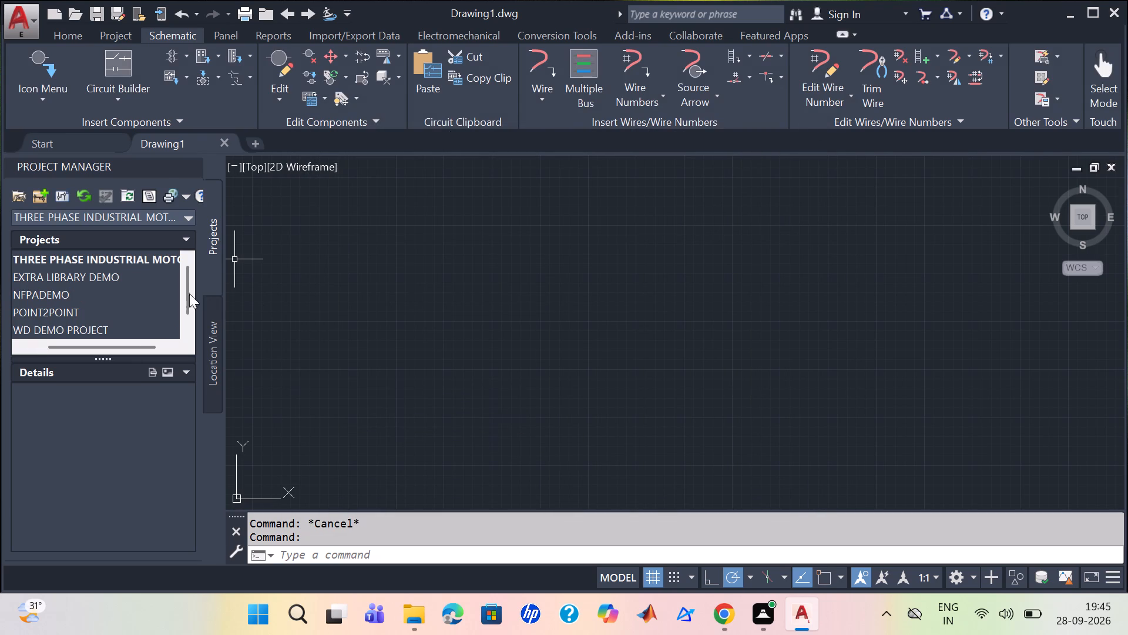
Select the THREE PHASE INDUSTRIAL MOTOR project to view its details.
left_click(150, 261)
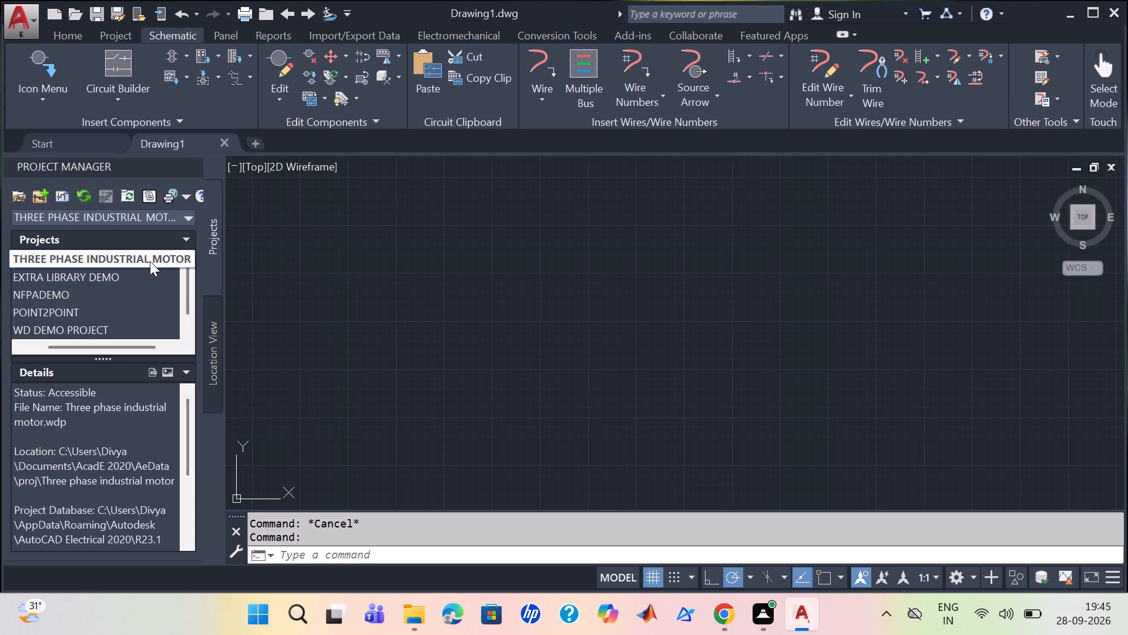
Close the THREE PHASE INDUSTRIAL MOTOR project.
right_click(150, 261)
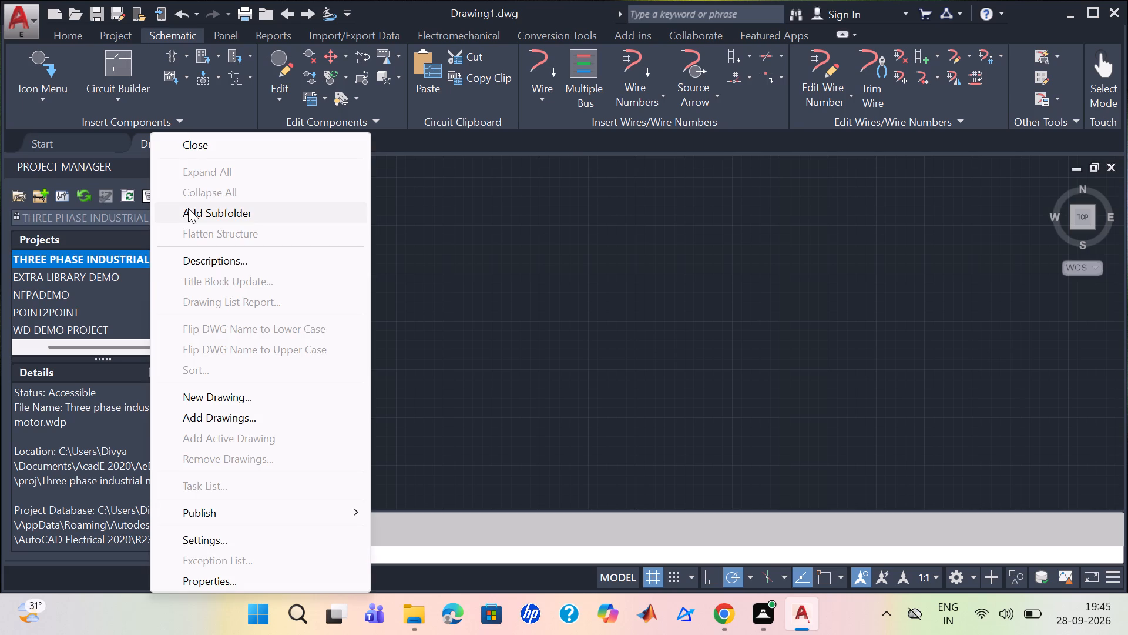
left_click(225, 139)
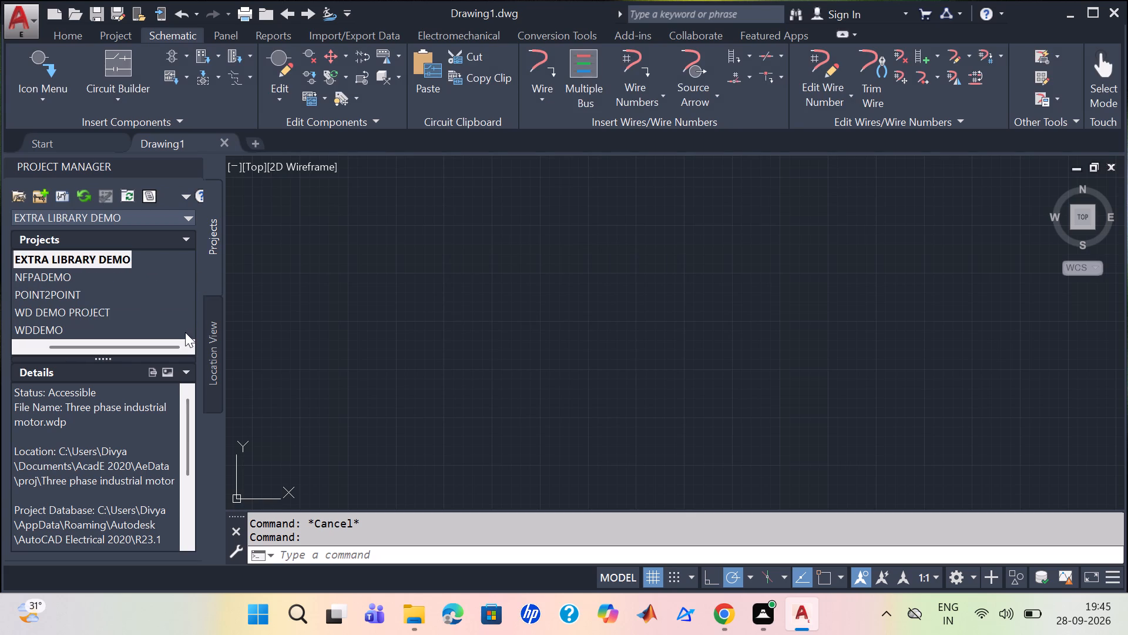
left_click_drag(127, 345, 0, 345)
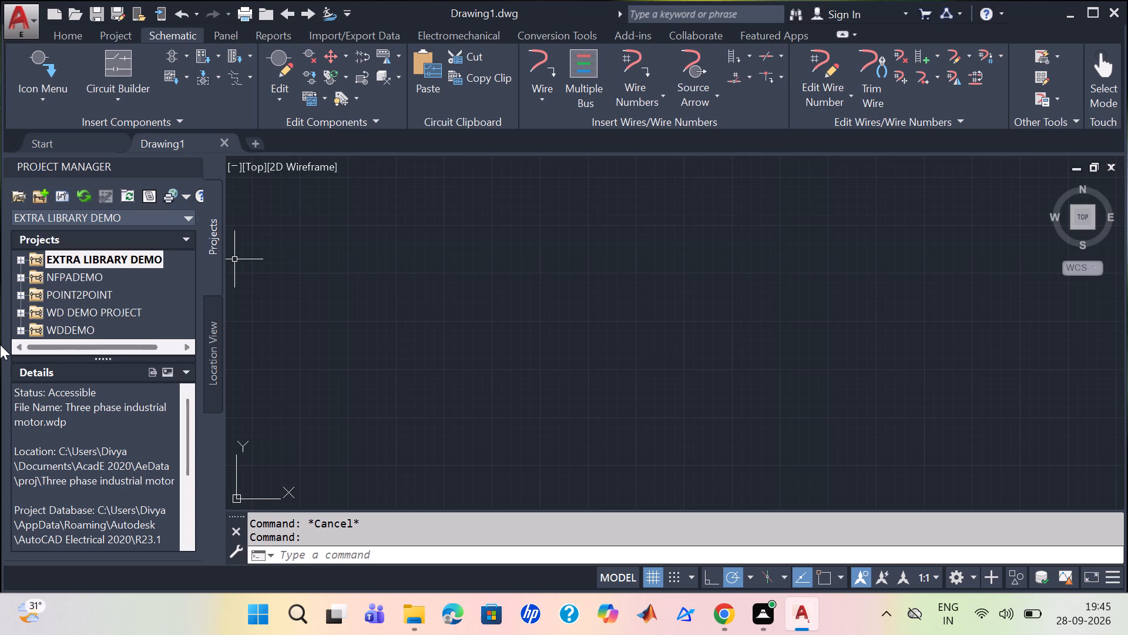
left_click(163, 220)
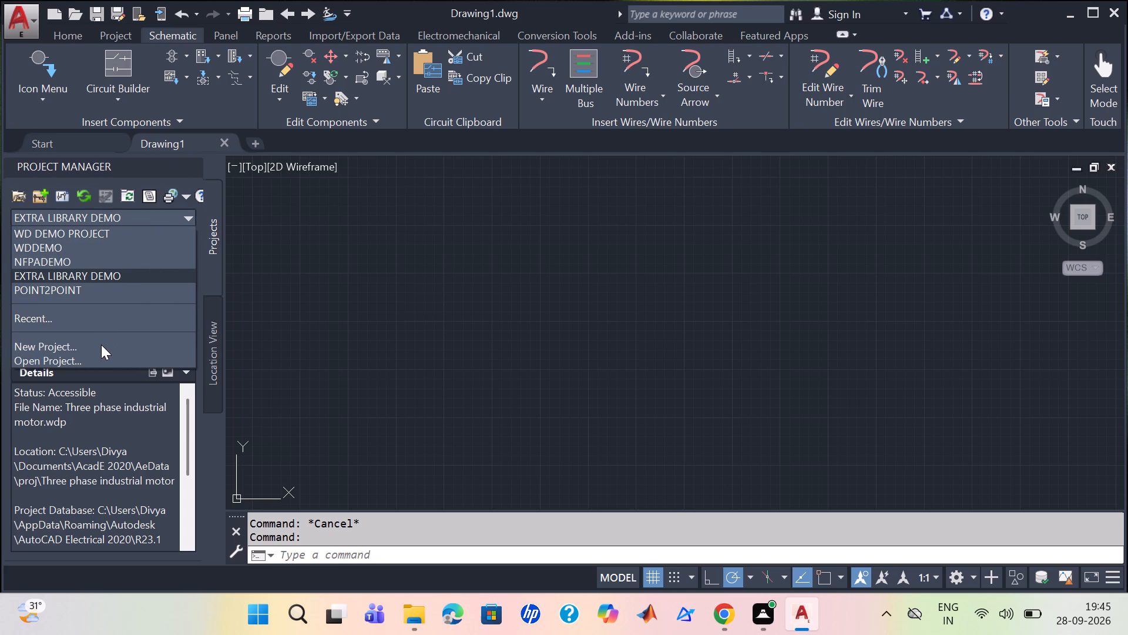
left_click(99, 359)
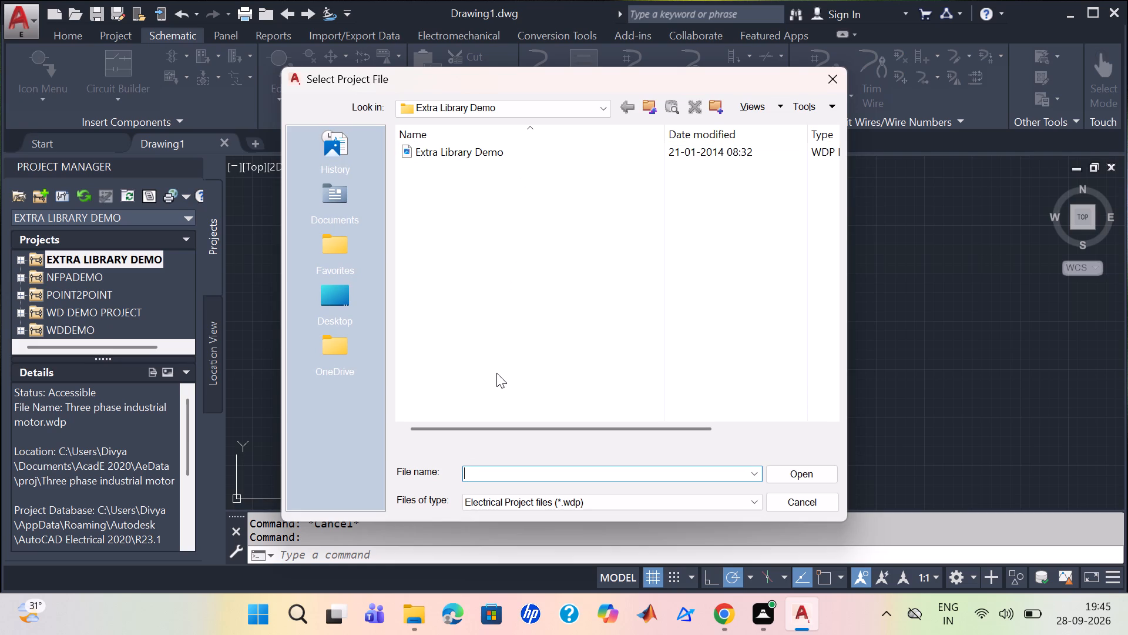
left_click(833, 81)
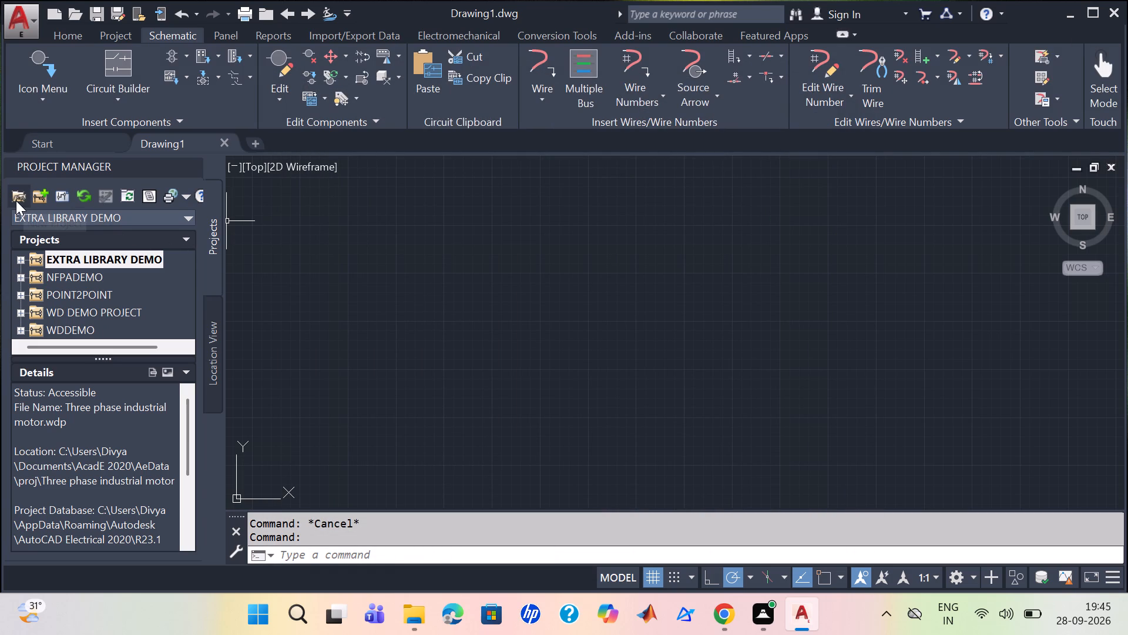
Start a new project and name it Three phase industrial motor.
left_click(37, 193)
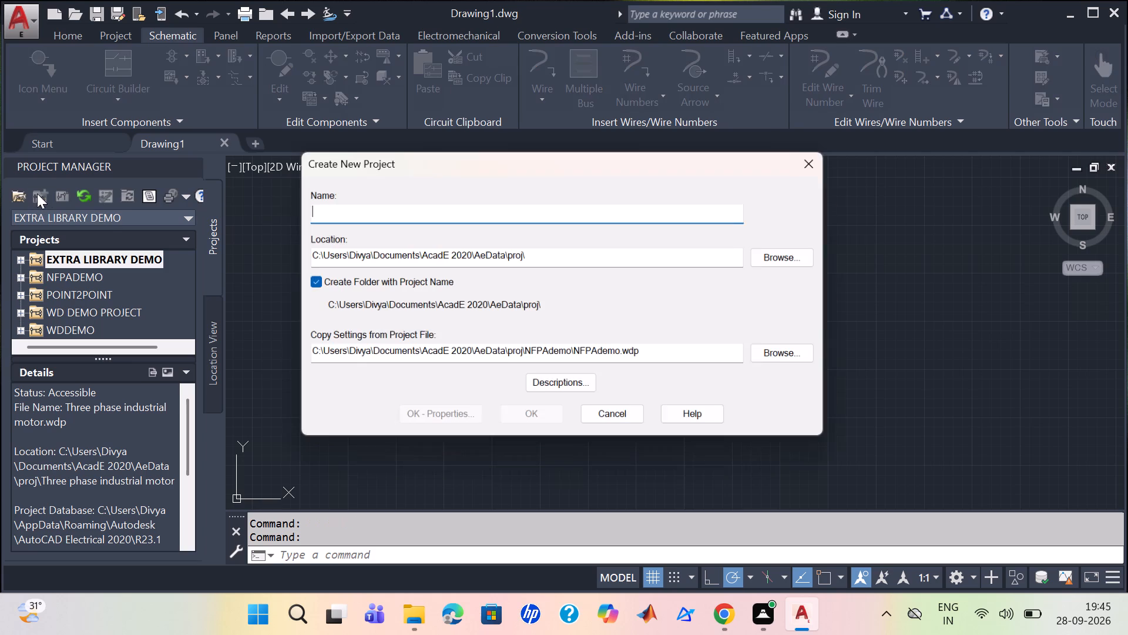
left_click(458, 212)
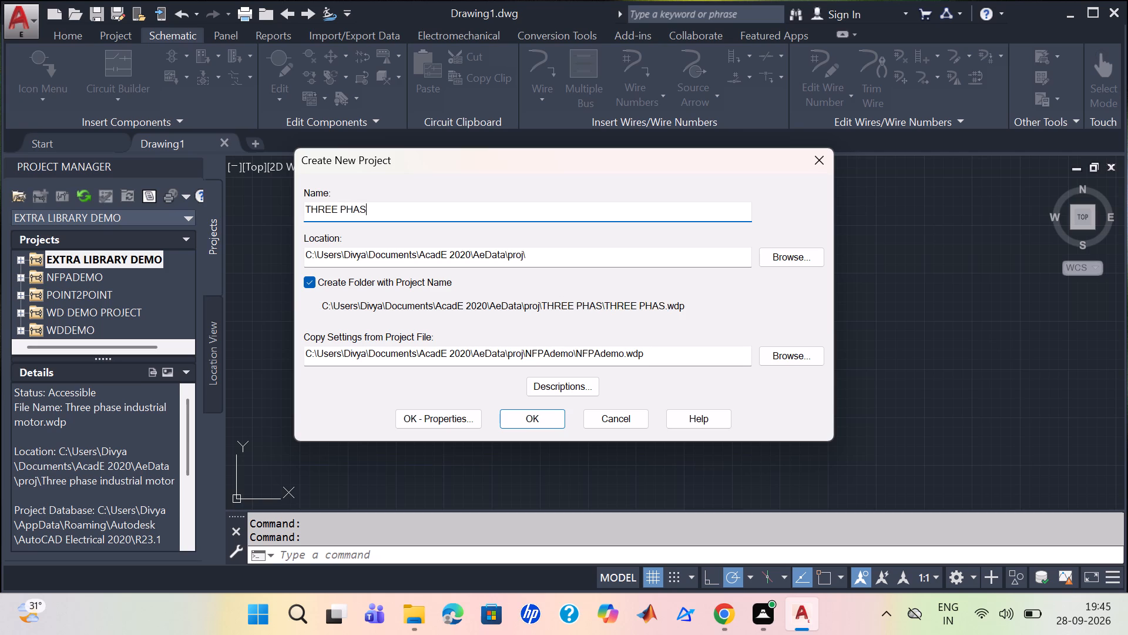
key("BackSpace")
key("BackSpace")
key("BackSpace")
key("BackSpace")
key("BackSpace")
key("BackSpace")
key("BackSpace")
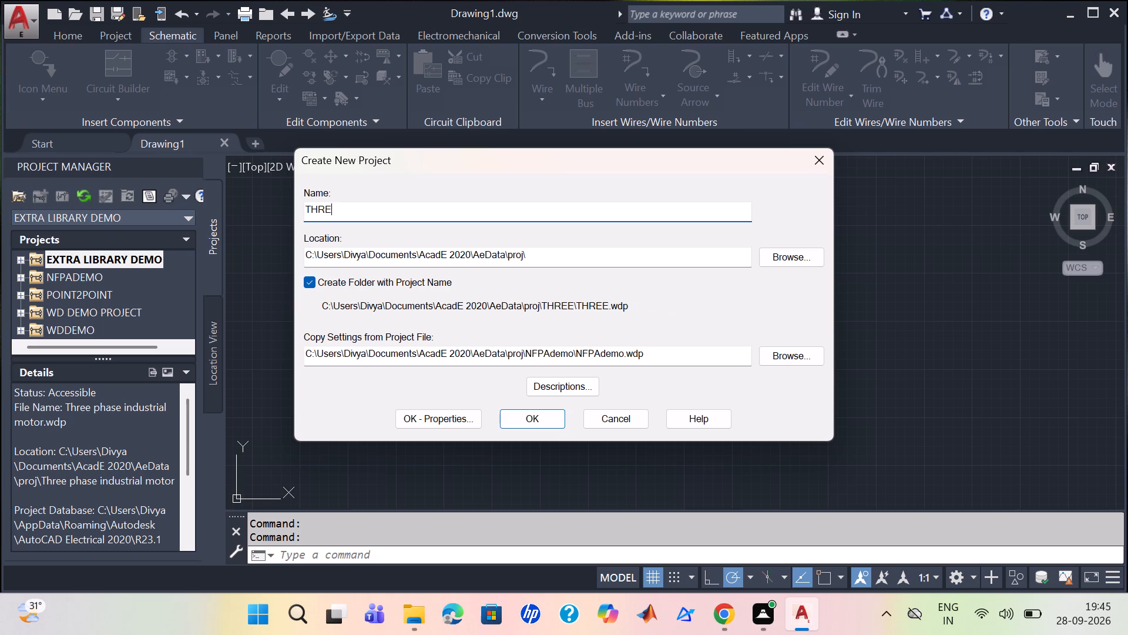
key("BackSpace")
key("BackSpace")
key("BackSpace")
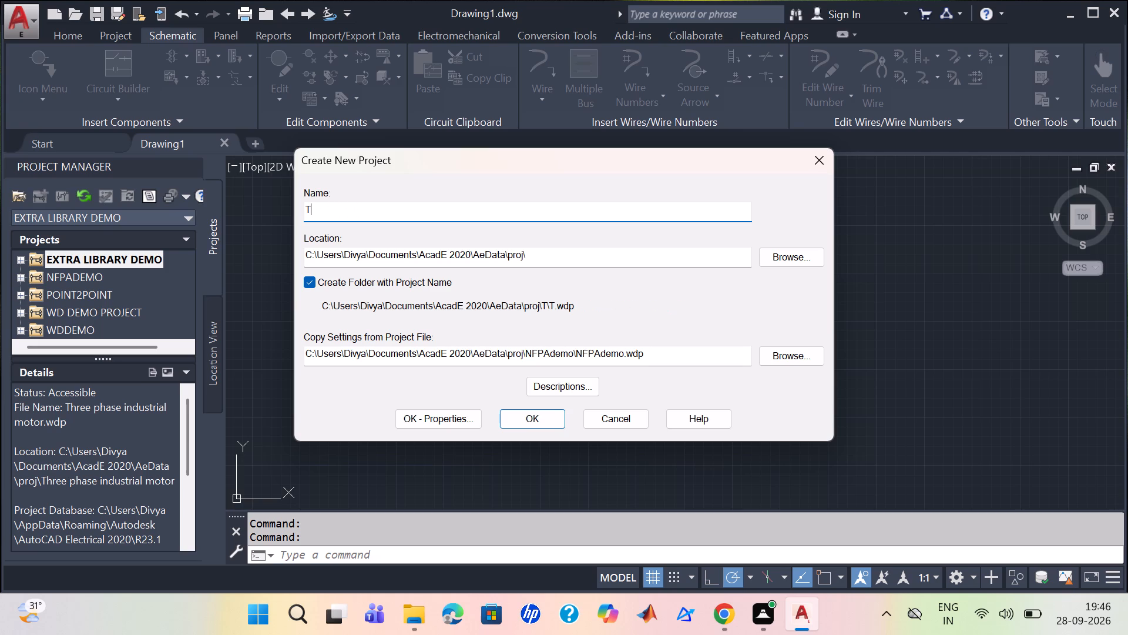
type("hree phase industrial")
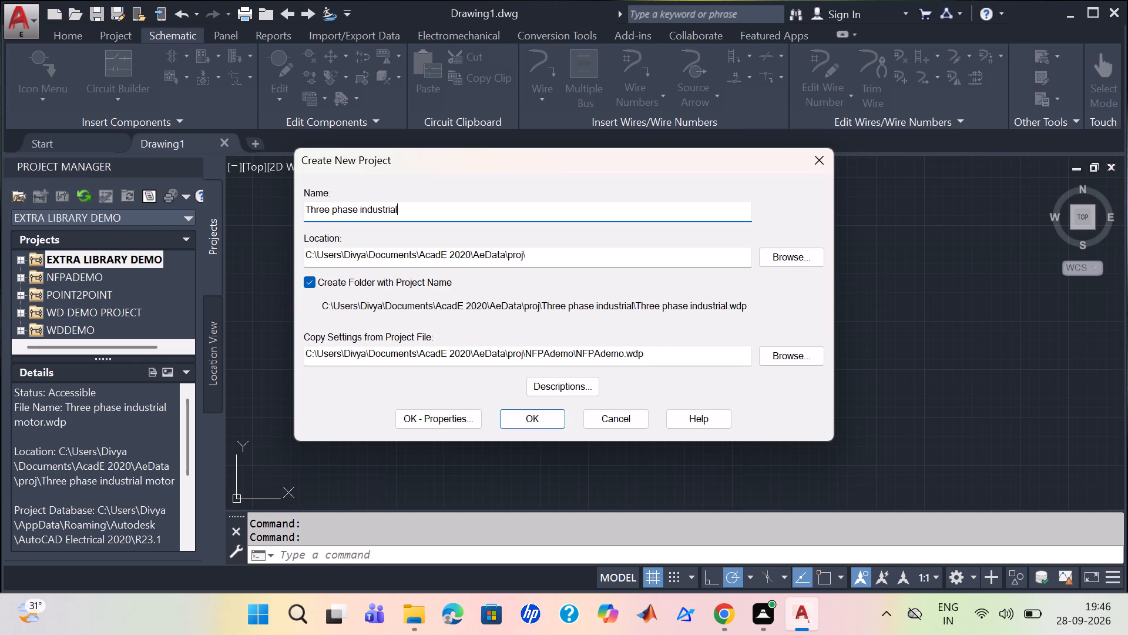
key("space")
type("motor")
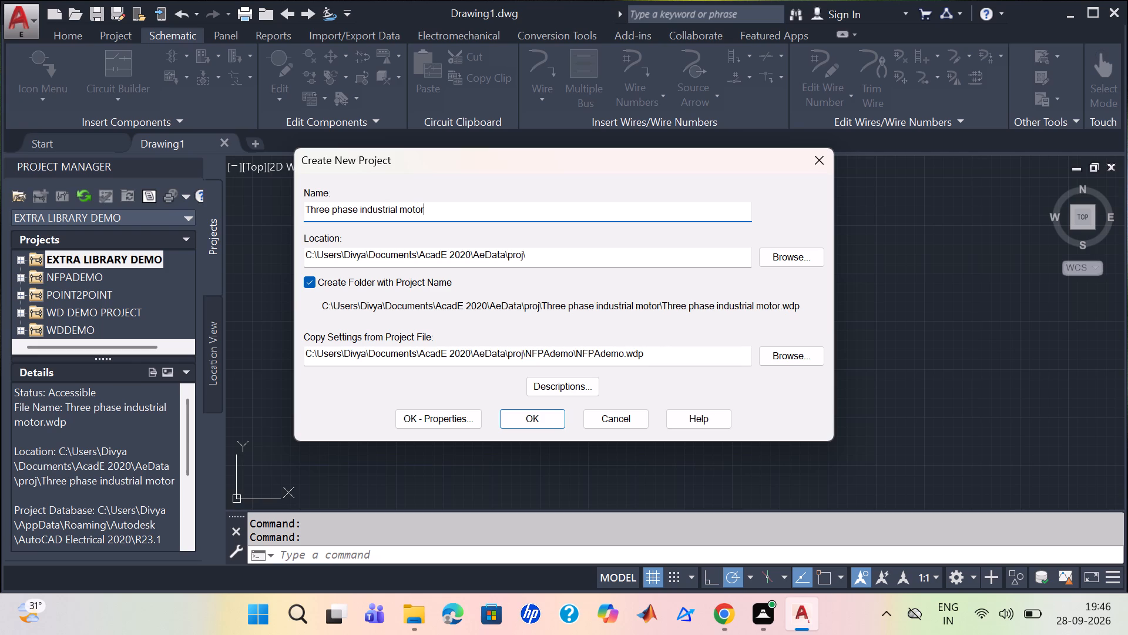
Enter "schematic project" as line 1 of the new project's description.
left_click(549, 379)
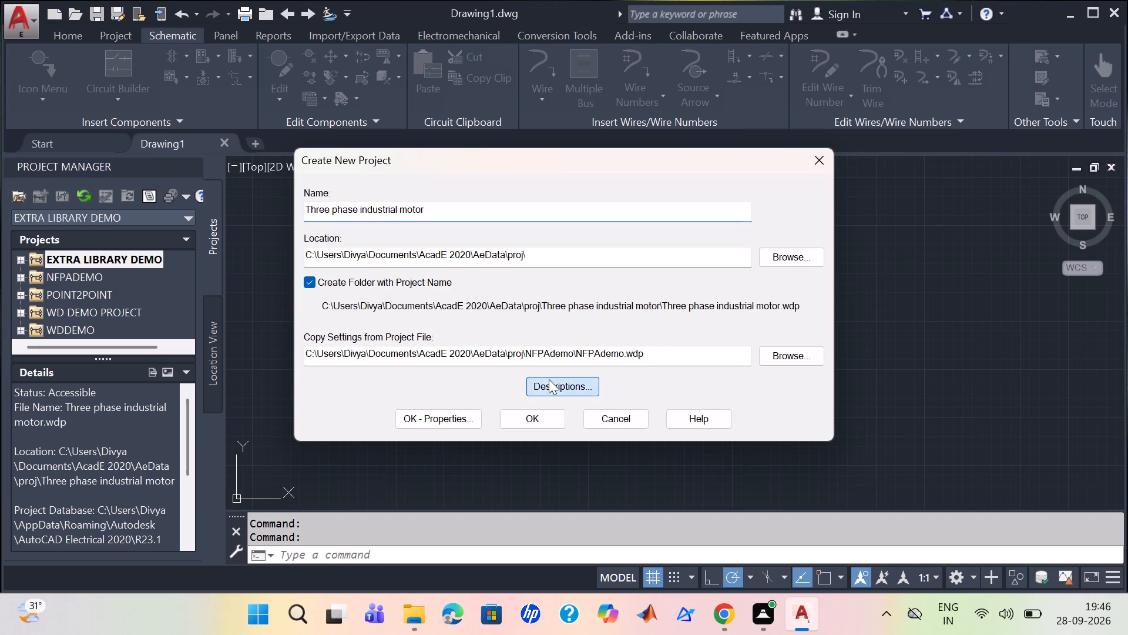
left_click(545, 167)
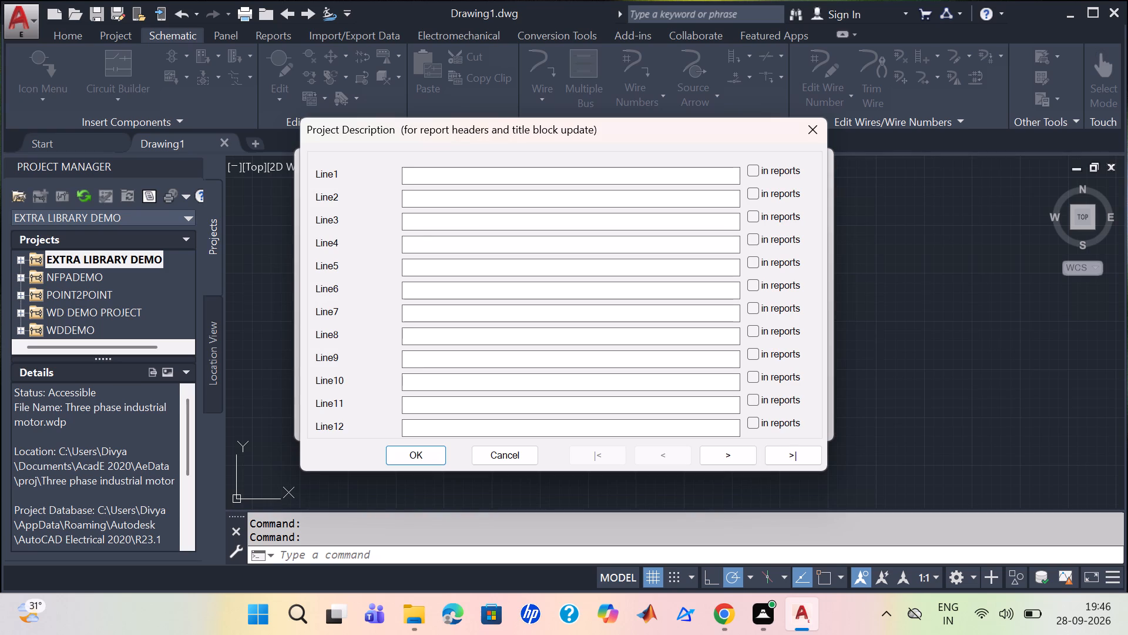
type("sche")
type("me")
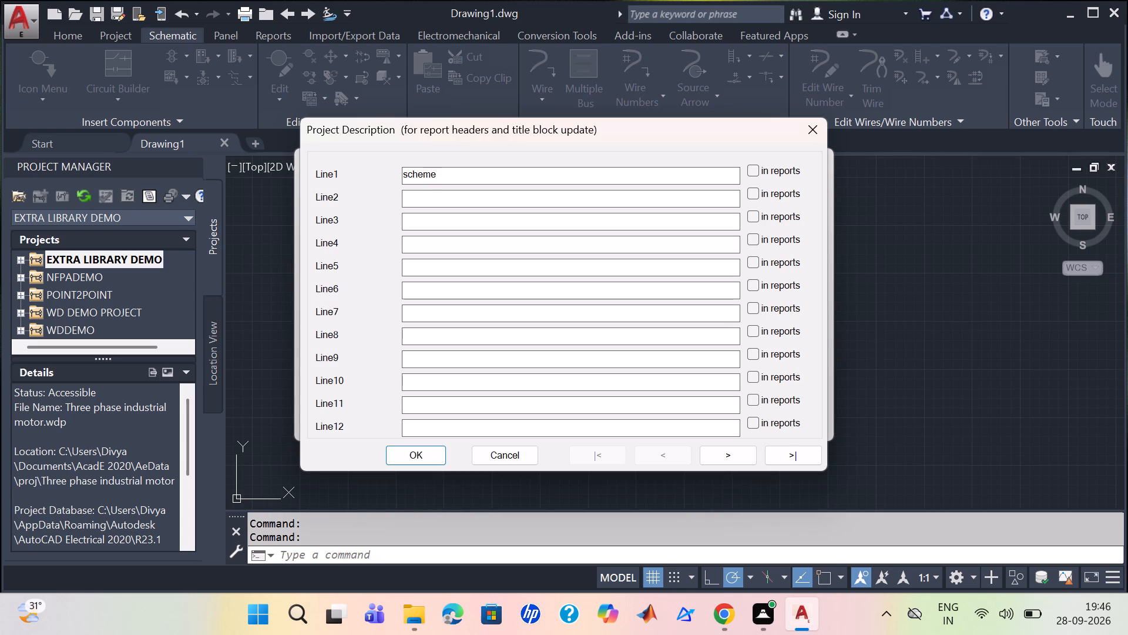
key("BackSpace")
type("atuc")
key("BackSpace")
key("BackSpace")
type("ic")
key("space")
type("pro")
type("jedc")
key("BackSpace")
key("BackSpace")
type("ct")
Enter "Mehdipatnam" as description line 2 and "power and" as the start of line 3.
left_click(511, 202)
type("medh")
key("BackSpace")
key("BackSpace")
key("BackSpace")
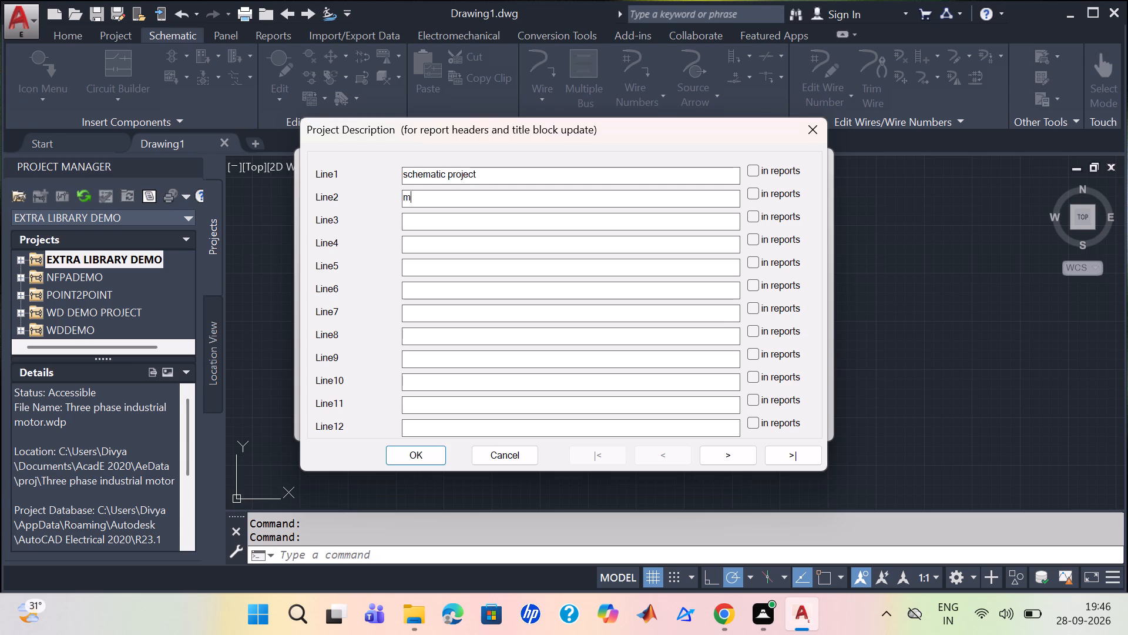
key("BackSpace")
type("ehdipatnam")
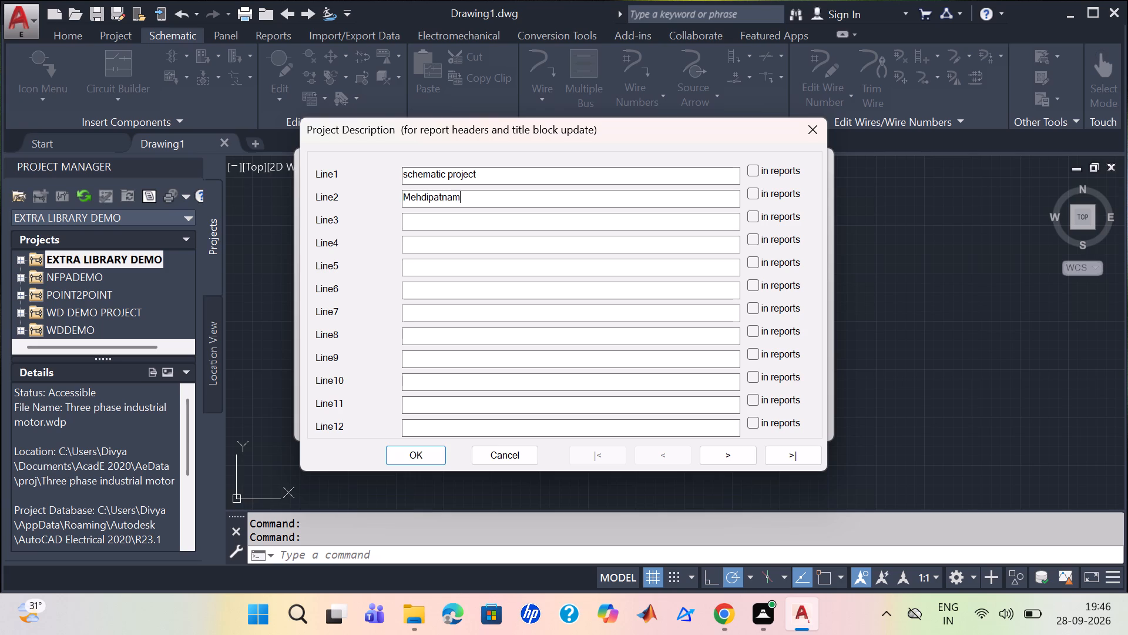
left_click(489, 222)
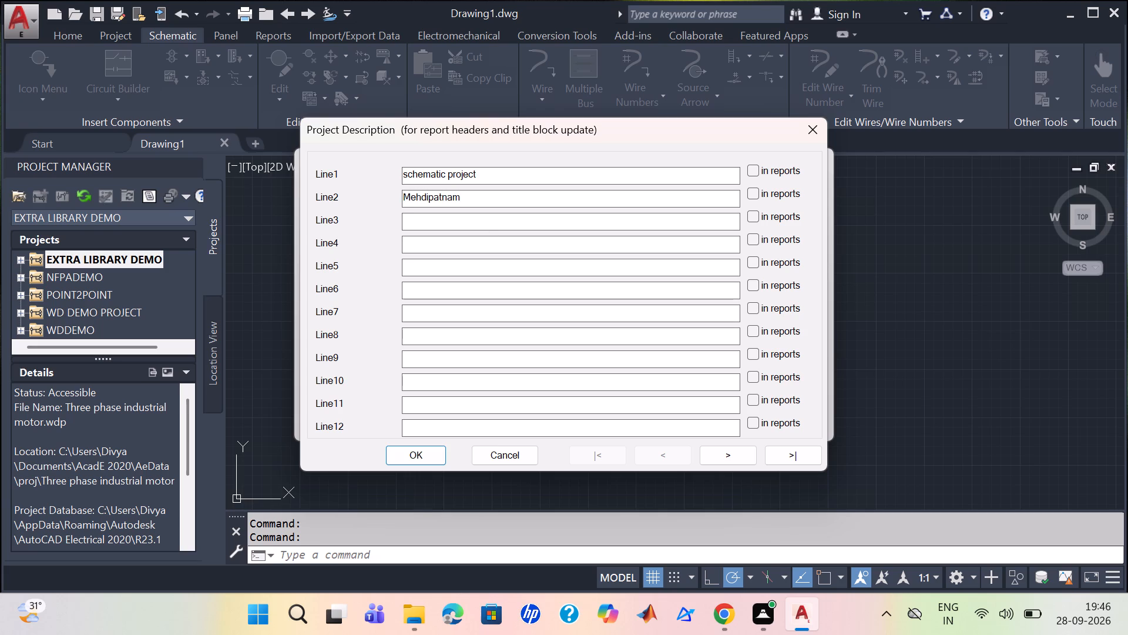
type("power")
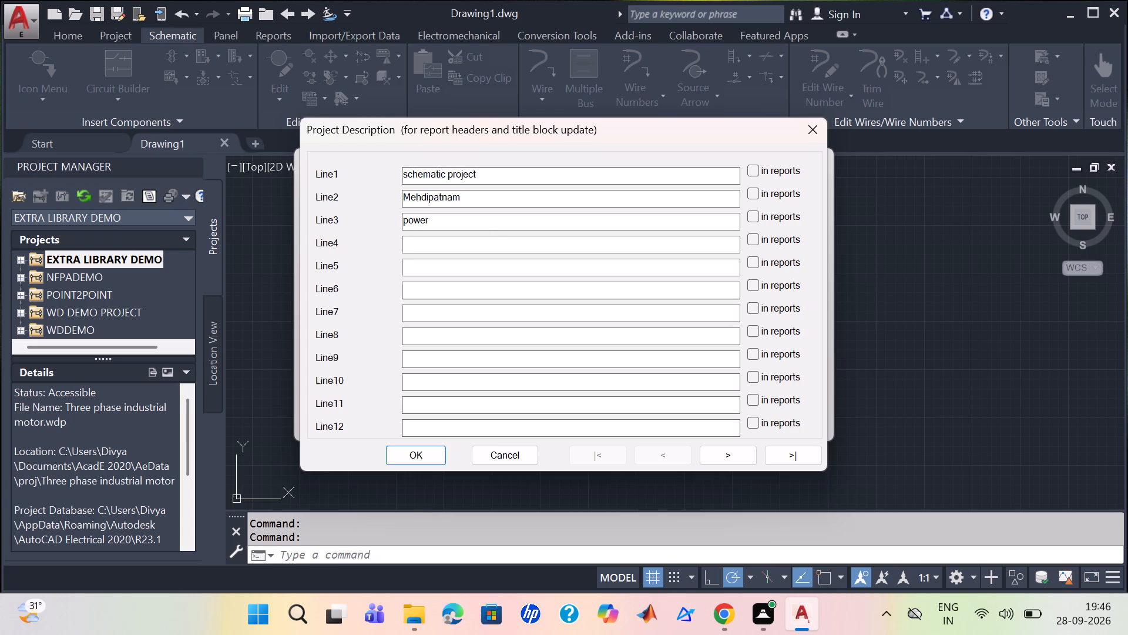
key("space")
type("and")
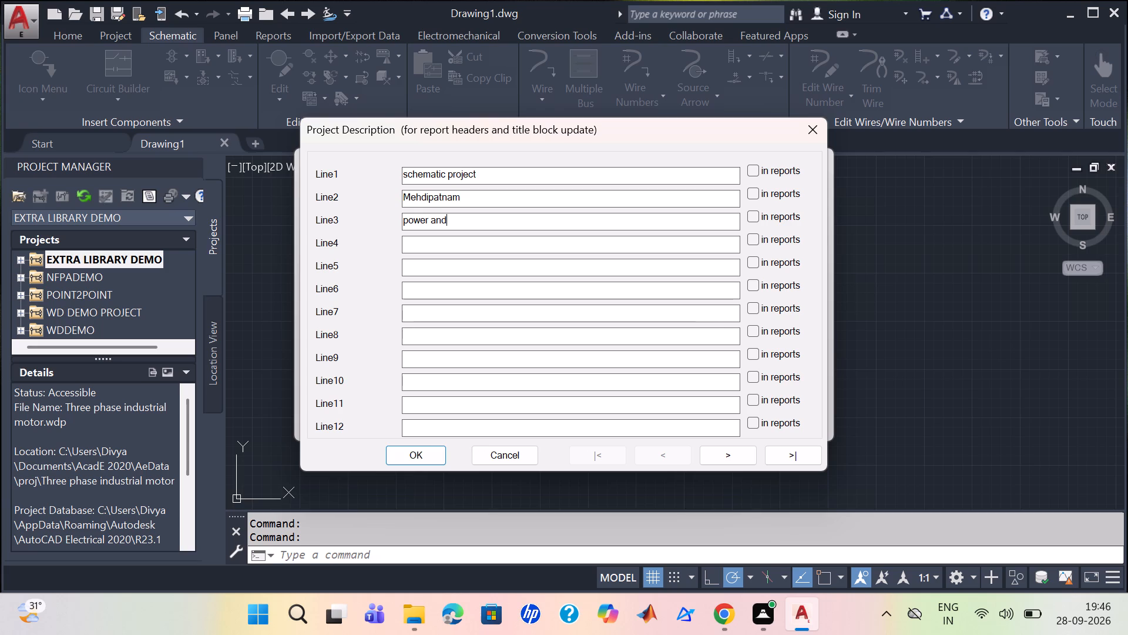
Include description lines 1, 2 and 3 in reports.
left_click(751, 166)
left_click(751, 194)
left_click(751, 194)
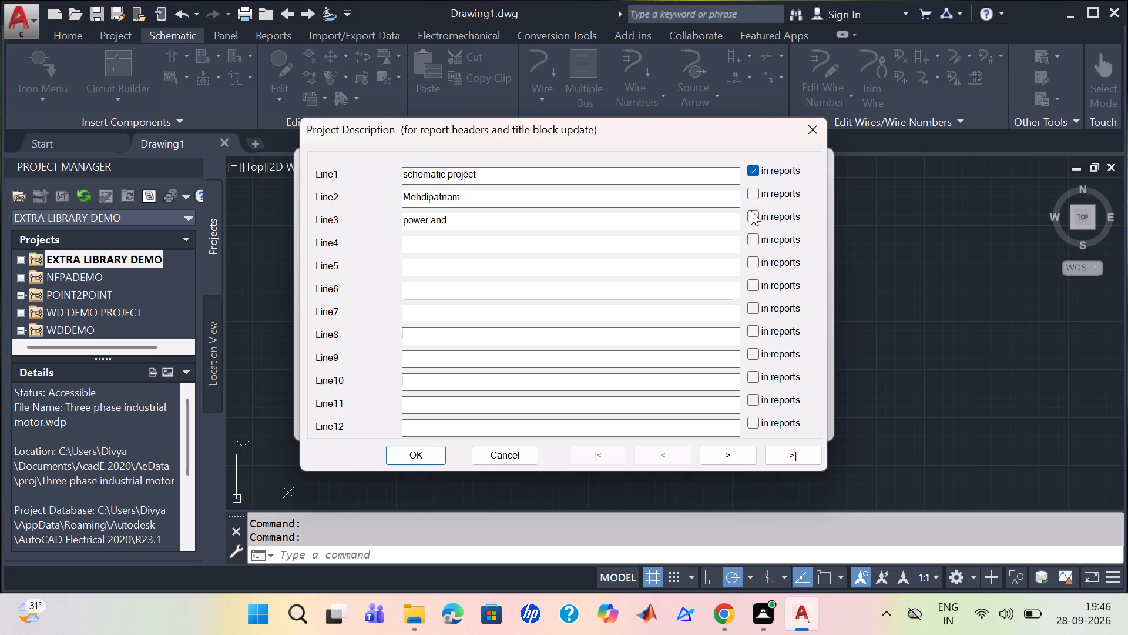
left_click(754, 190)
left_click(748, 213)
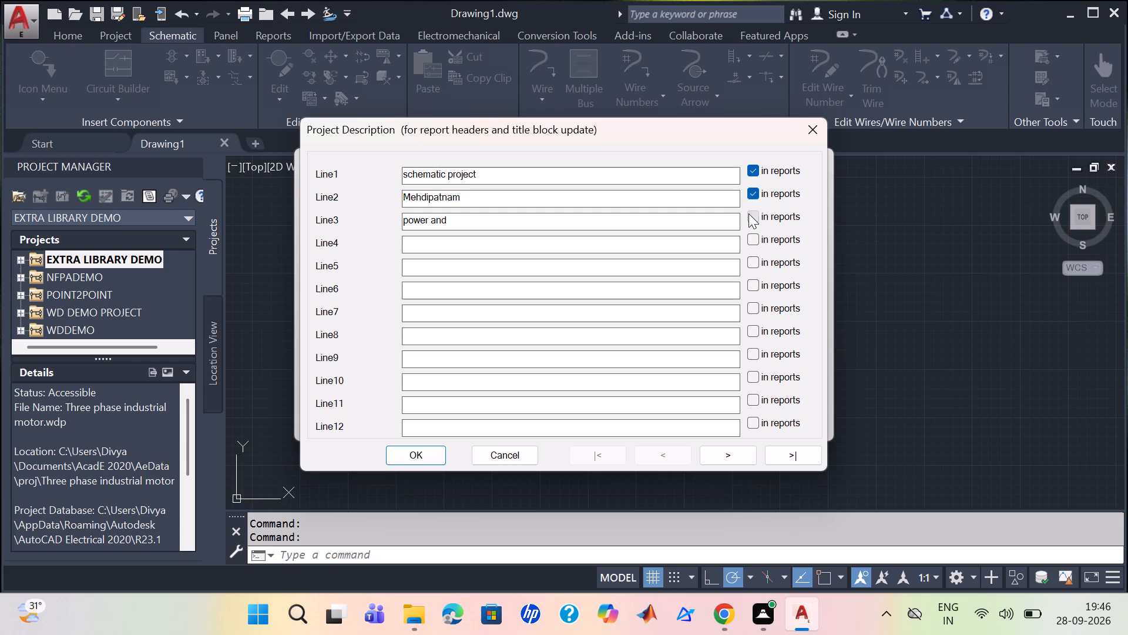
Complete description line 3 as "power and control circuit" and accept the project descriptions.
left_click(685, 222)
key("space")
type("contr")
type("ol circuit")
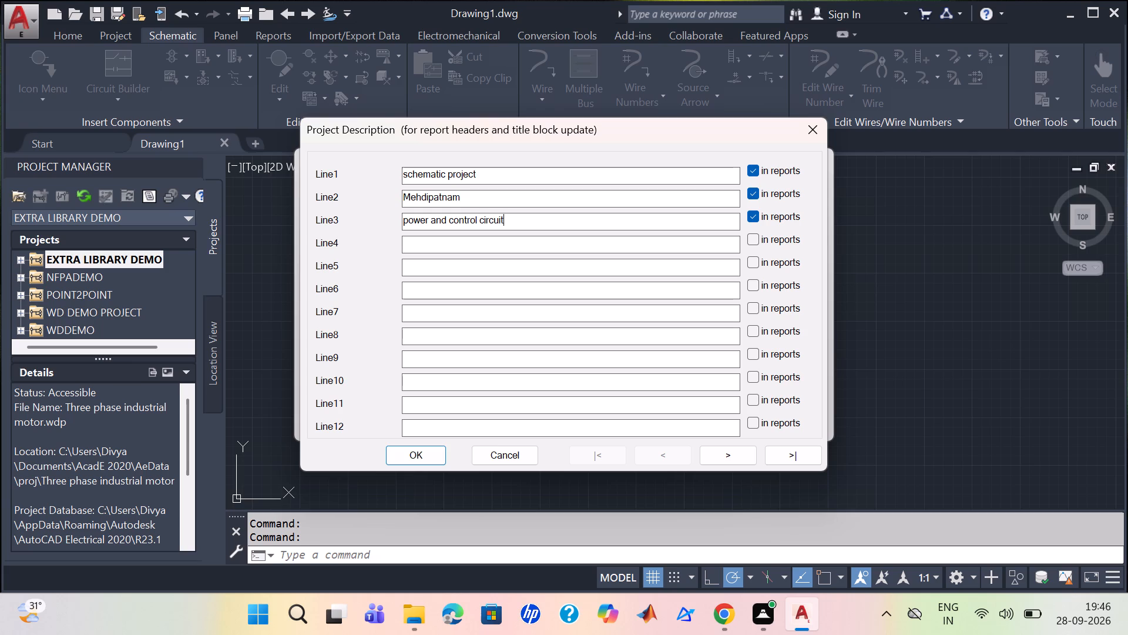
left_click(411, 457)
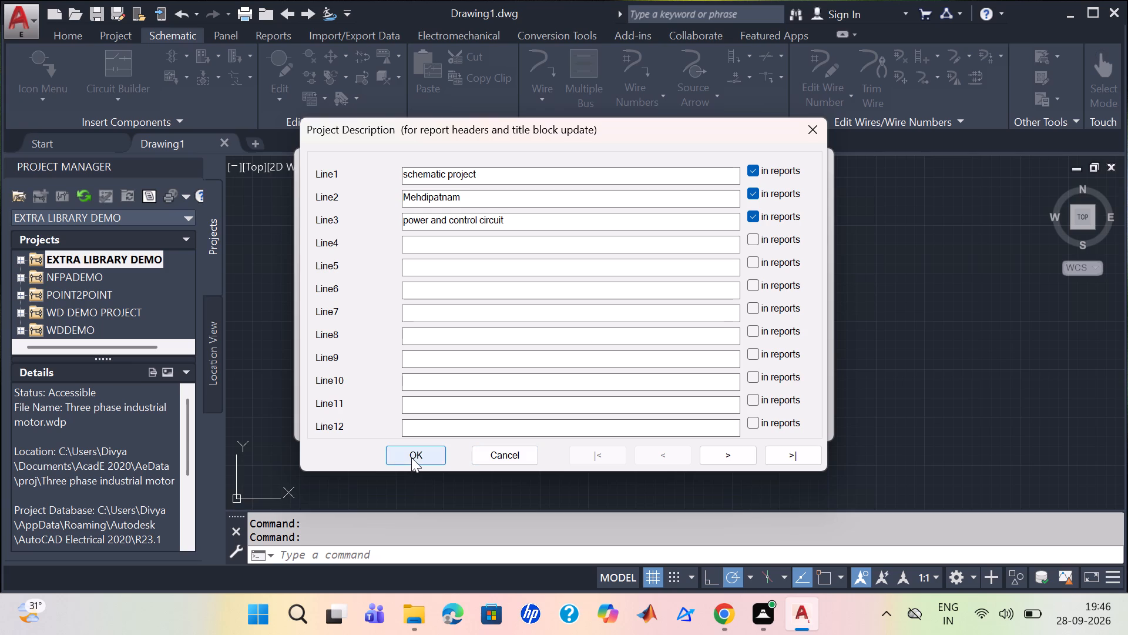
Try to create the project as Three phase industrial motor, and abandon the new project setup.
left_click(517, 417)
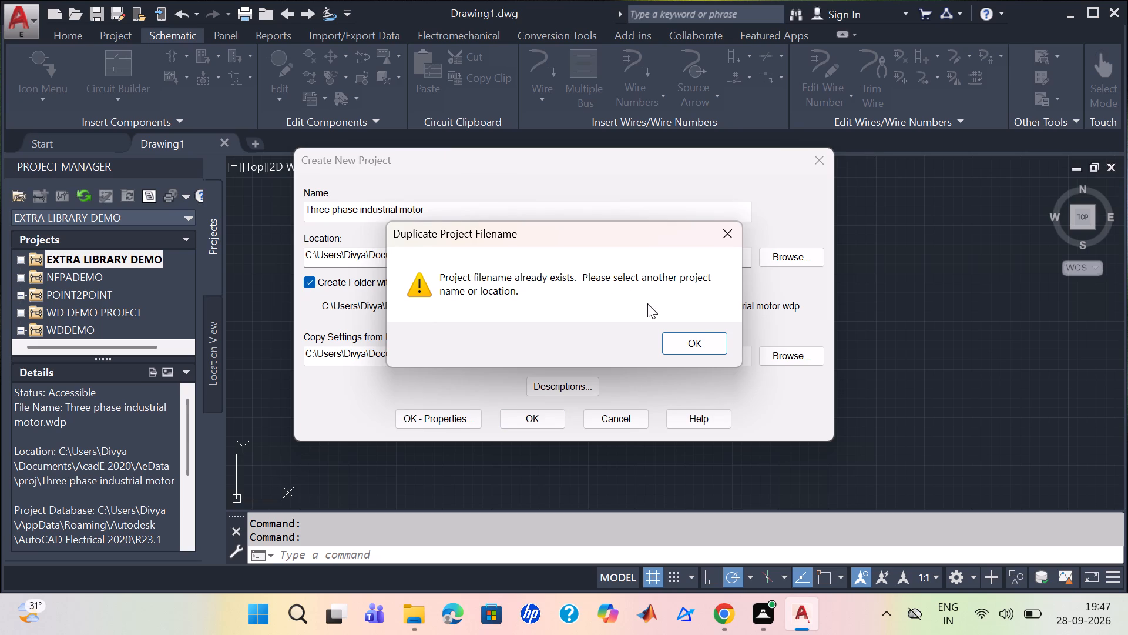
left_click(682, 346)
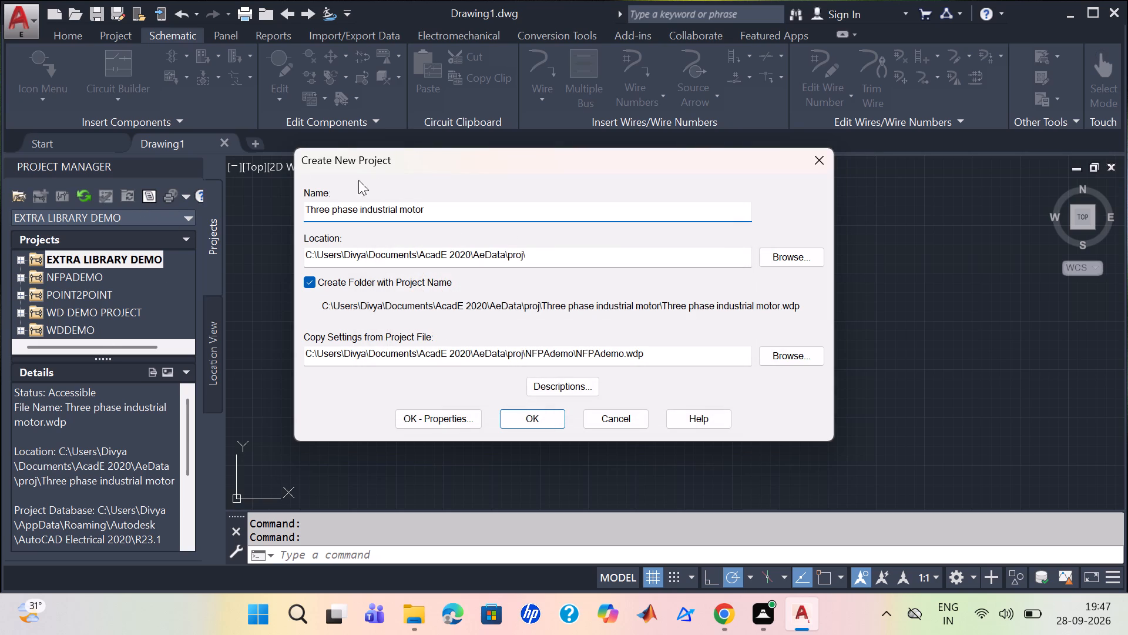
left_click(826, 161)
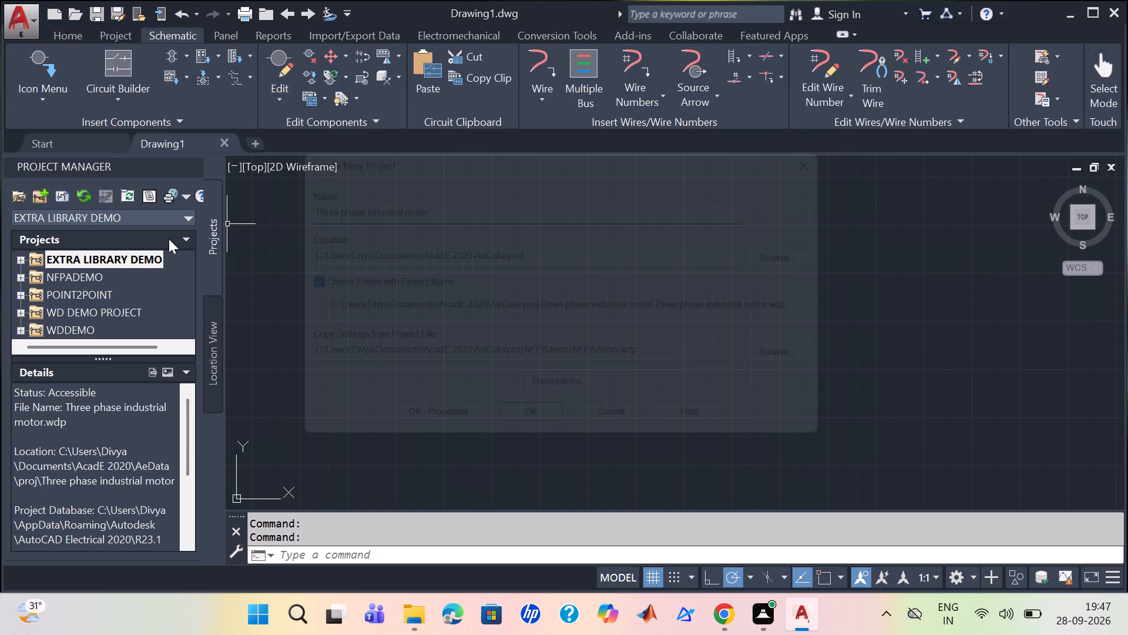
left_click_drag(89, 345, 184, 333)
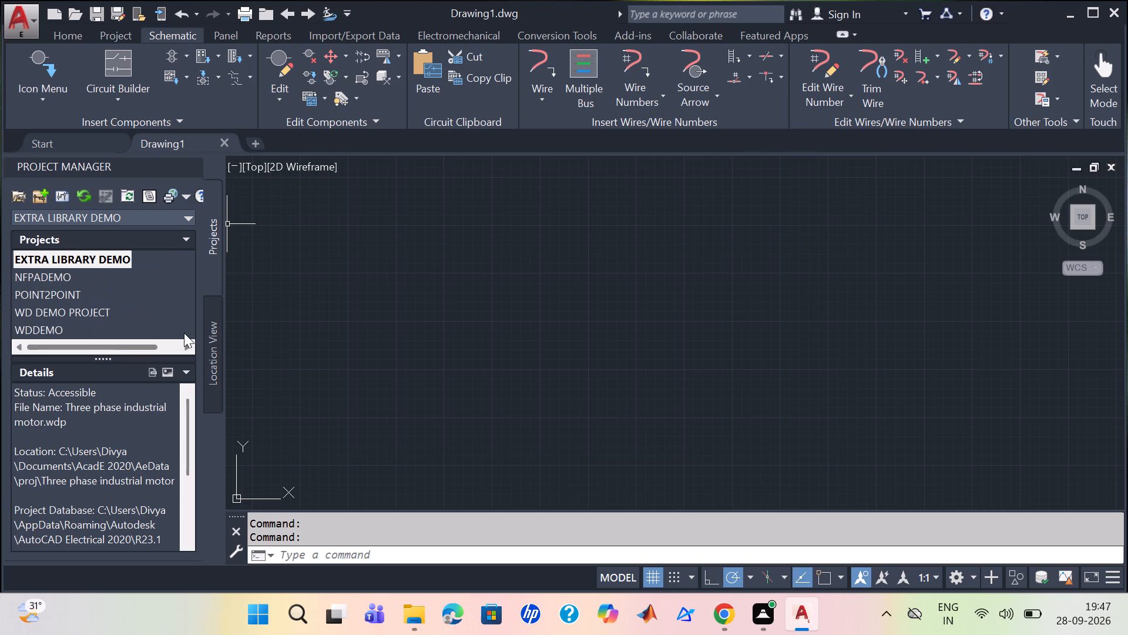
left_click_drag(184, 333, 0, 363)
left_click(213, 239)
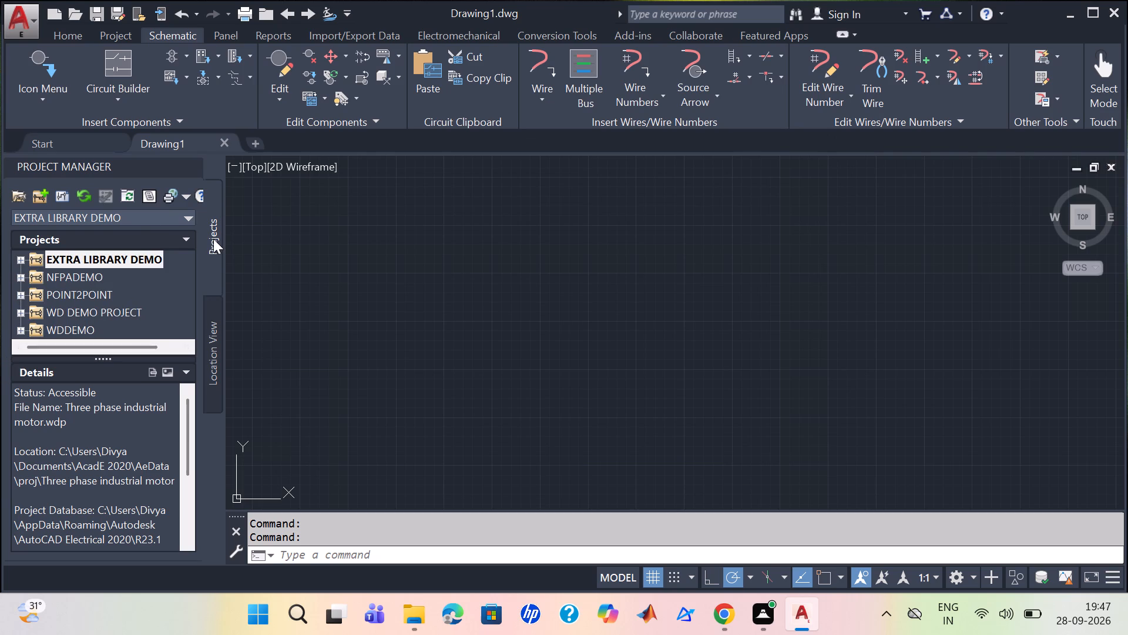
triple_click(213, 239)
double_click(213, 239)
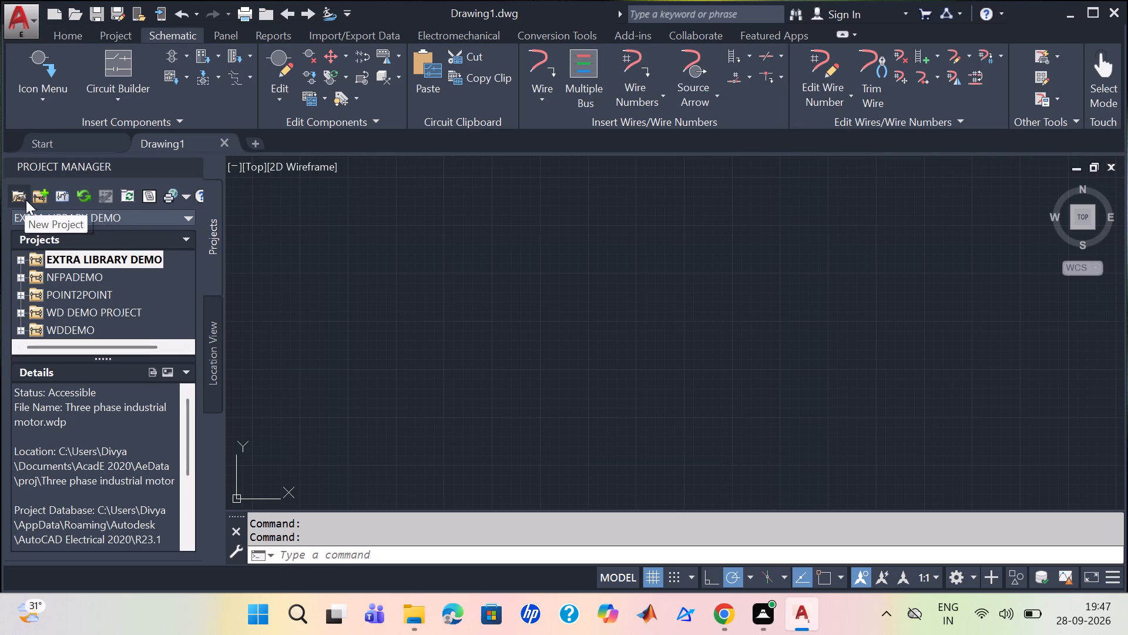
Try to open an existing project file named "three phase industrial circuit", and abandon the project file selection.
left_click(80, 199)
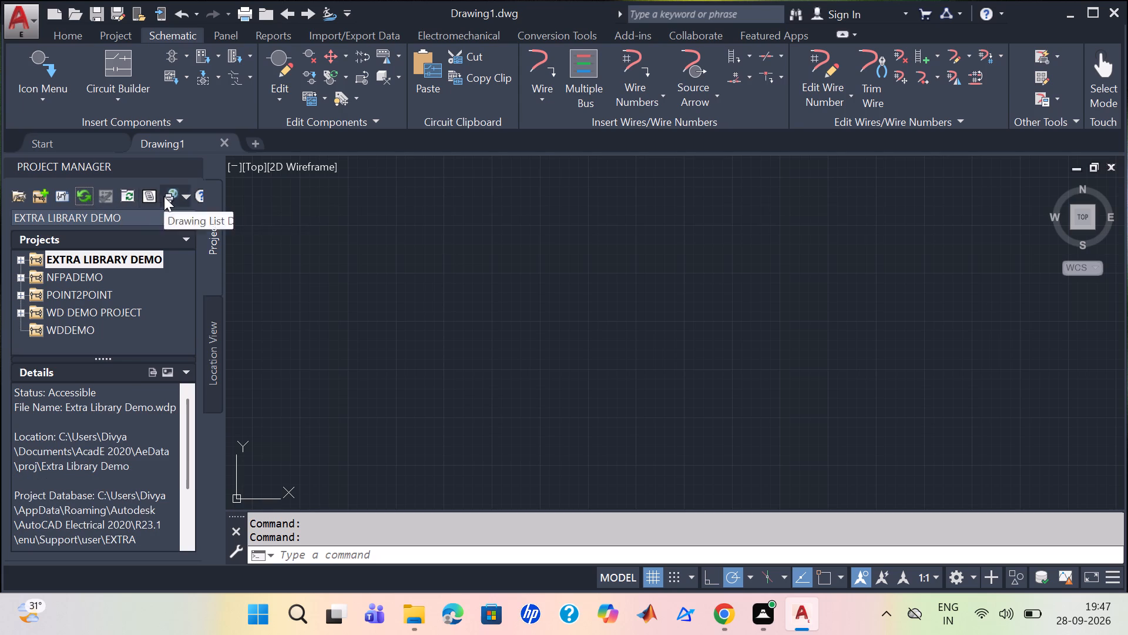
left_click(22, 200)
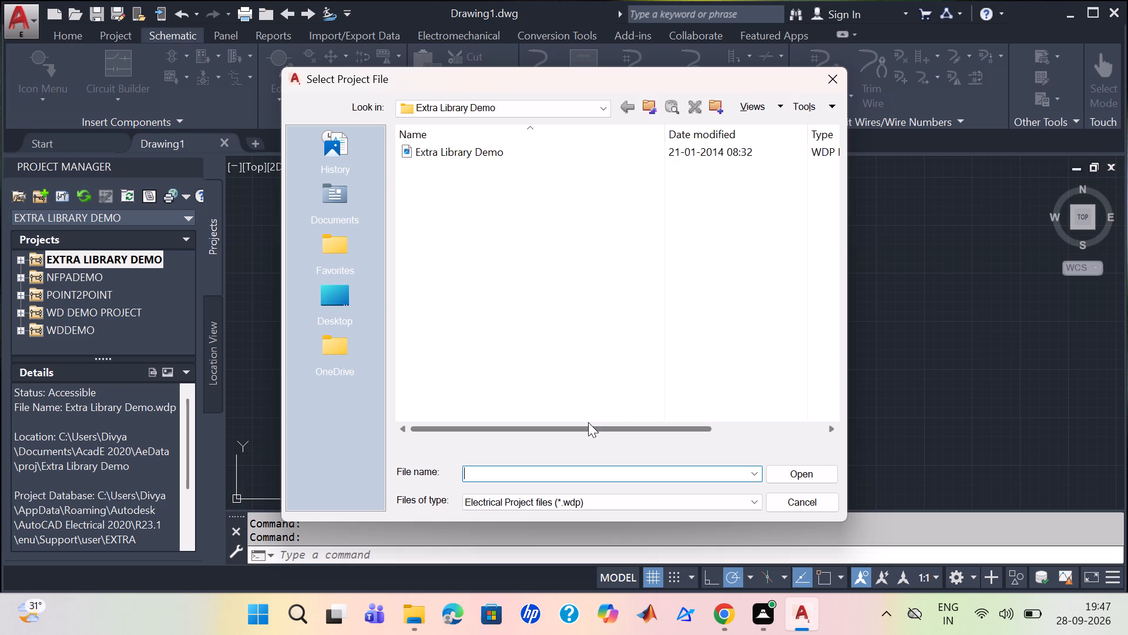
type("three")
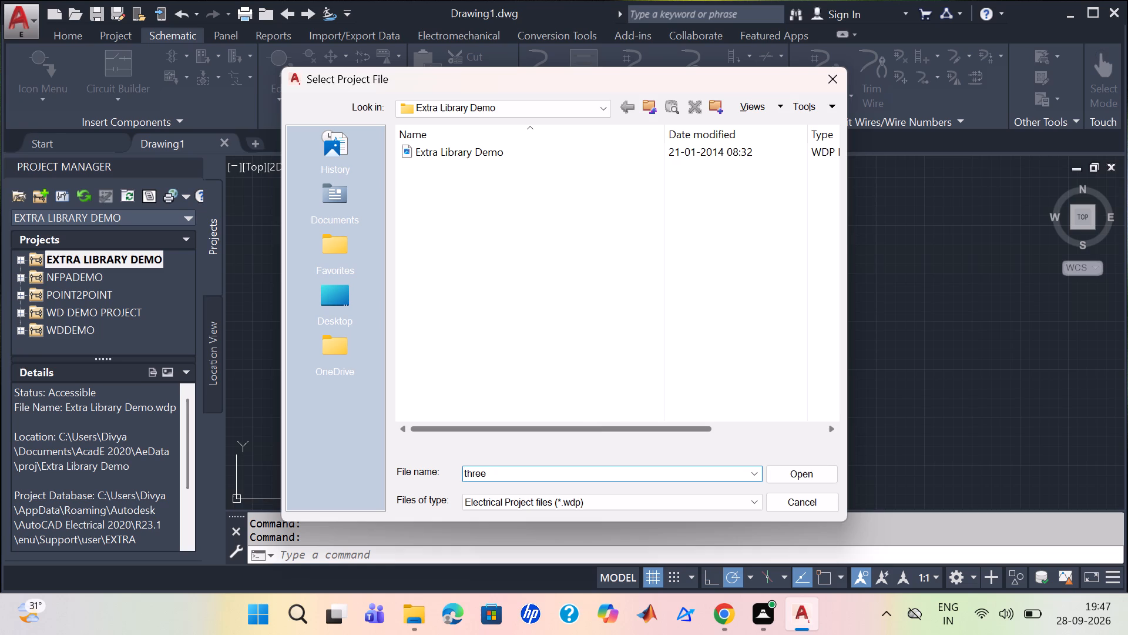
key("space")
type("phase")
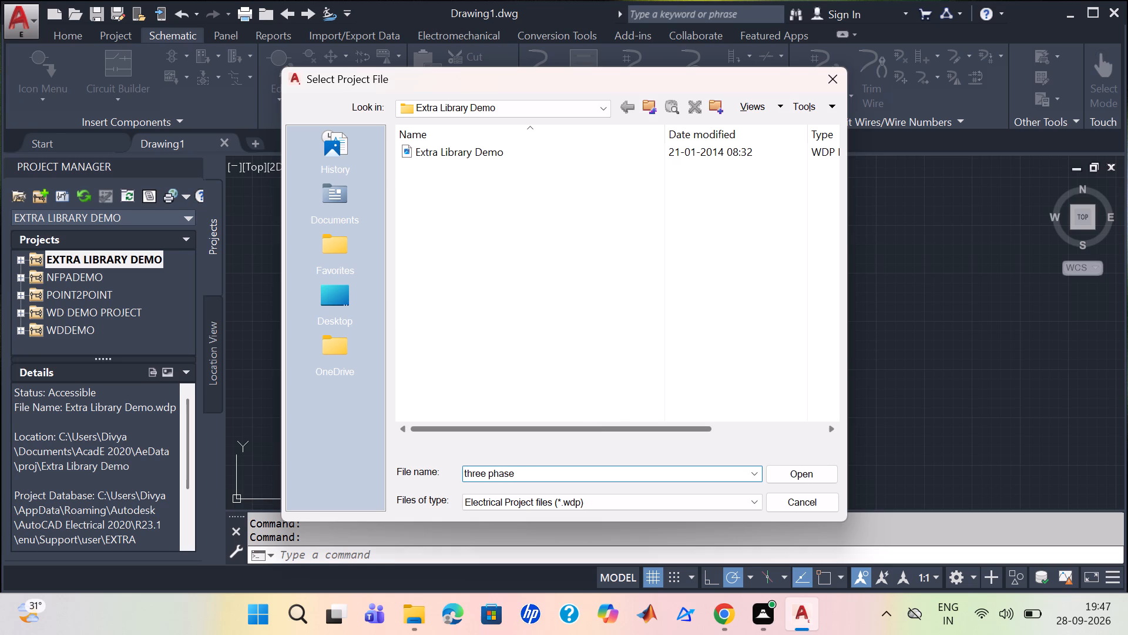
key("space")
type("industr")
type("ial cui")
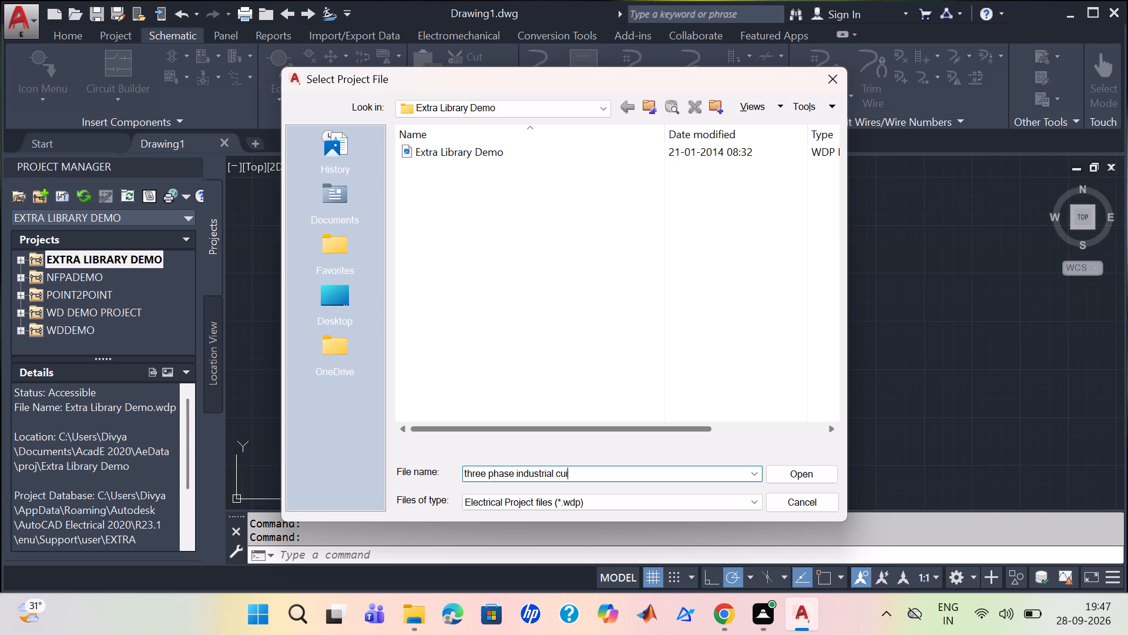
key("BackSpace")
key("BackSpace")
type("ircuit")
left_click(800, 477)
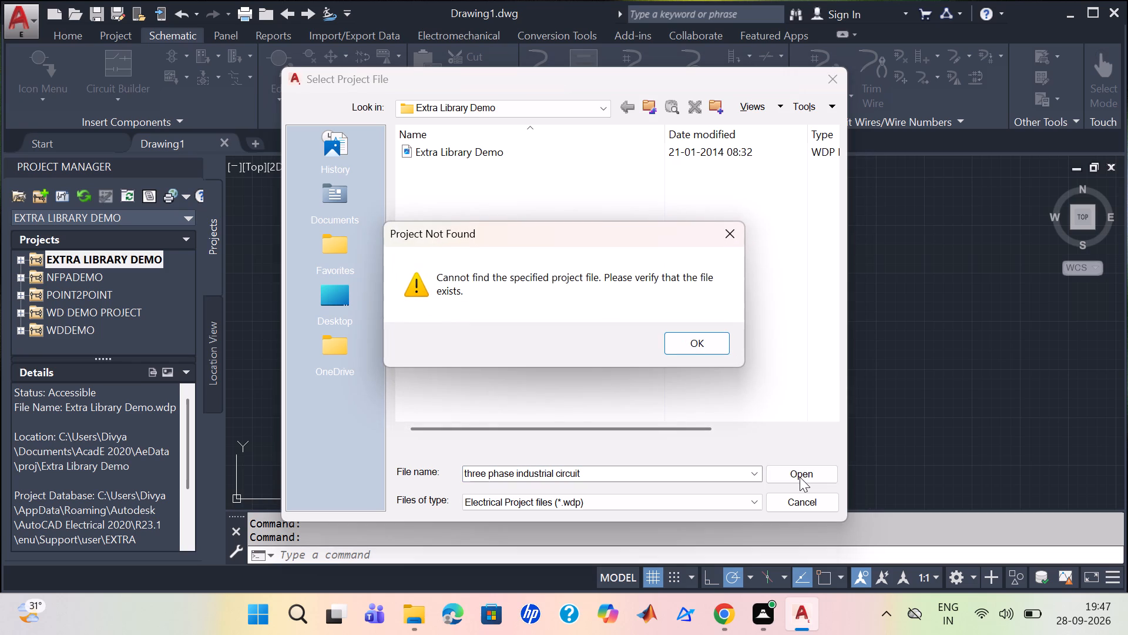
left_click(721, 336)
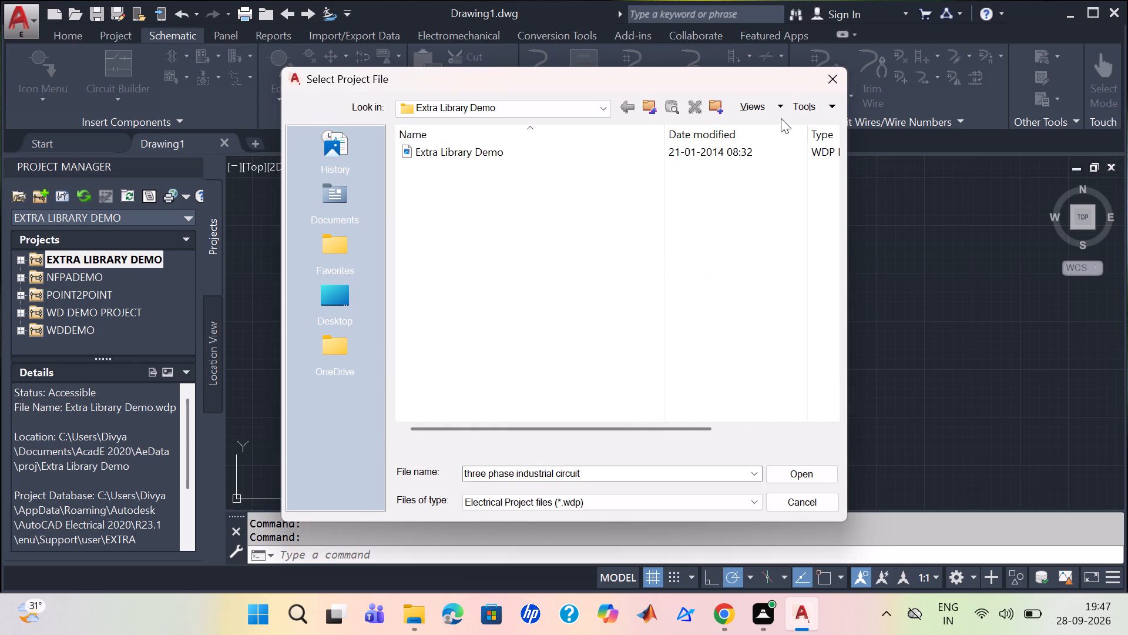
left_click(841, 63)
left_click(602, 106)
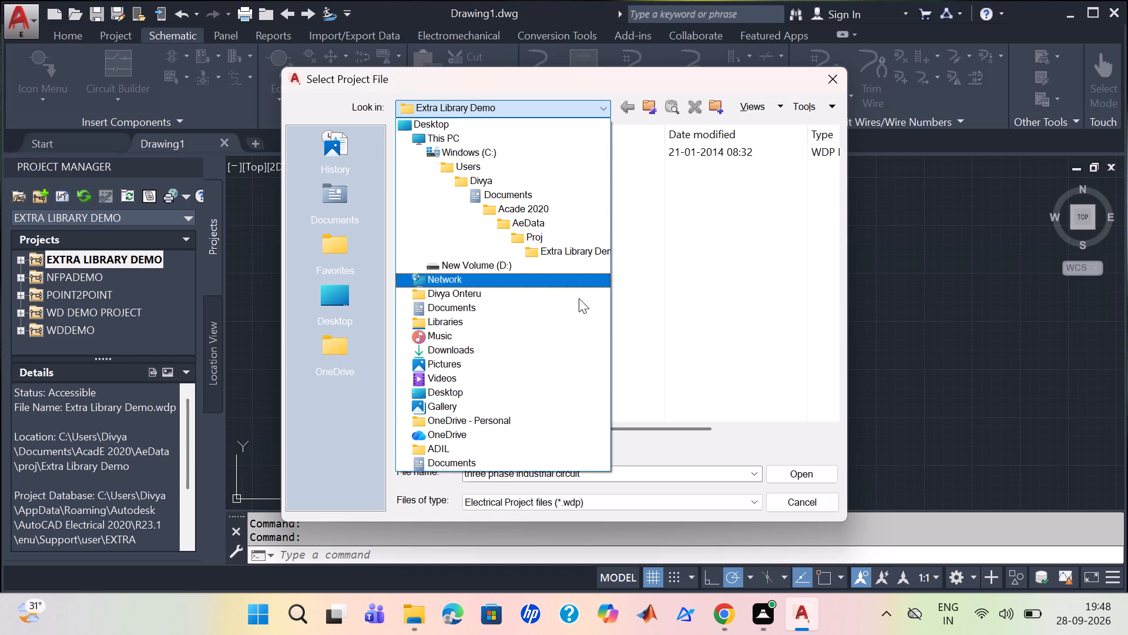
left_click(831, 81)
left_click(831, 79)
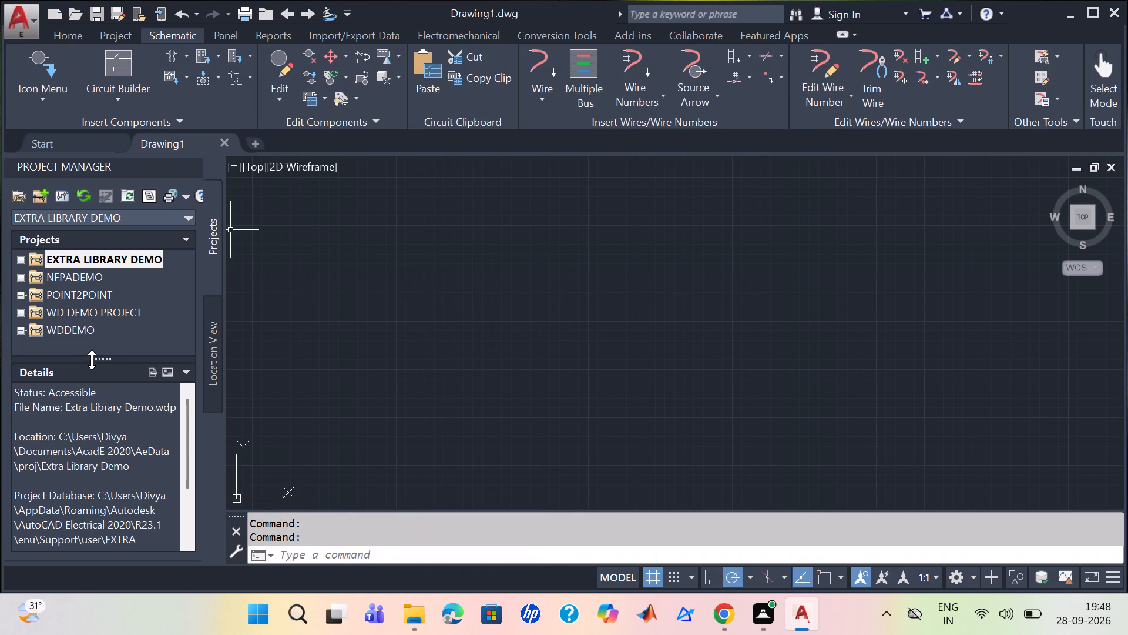
Examine the contents of the Extra Library Demo and NFPADEMO projects in the project list.
left_click_drag(92, 360, 110, 384)
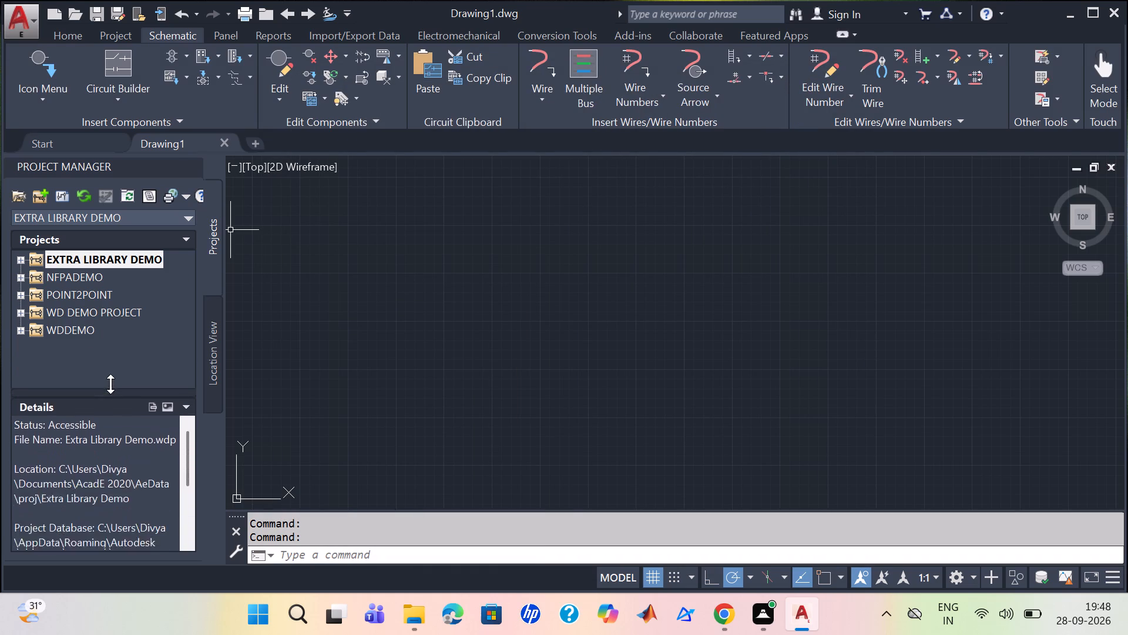
left_click_drag(110, 384, 110, 371)
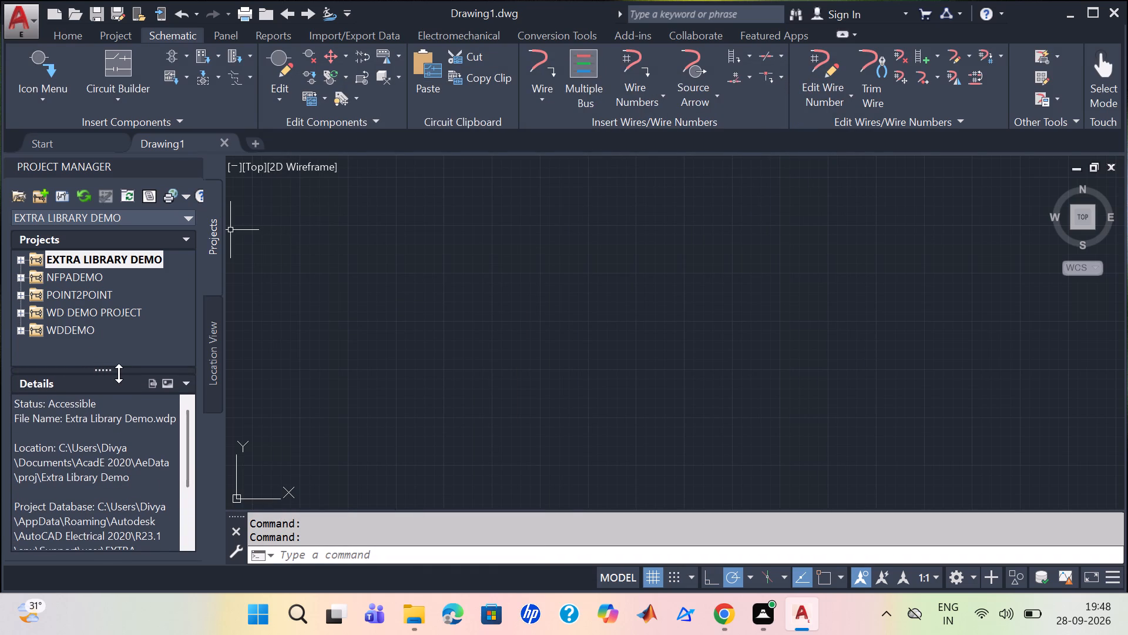
scroll(114, 366, "up", 2, "ctrl")
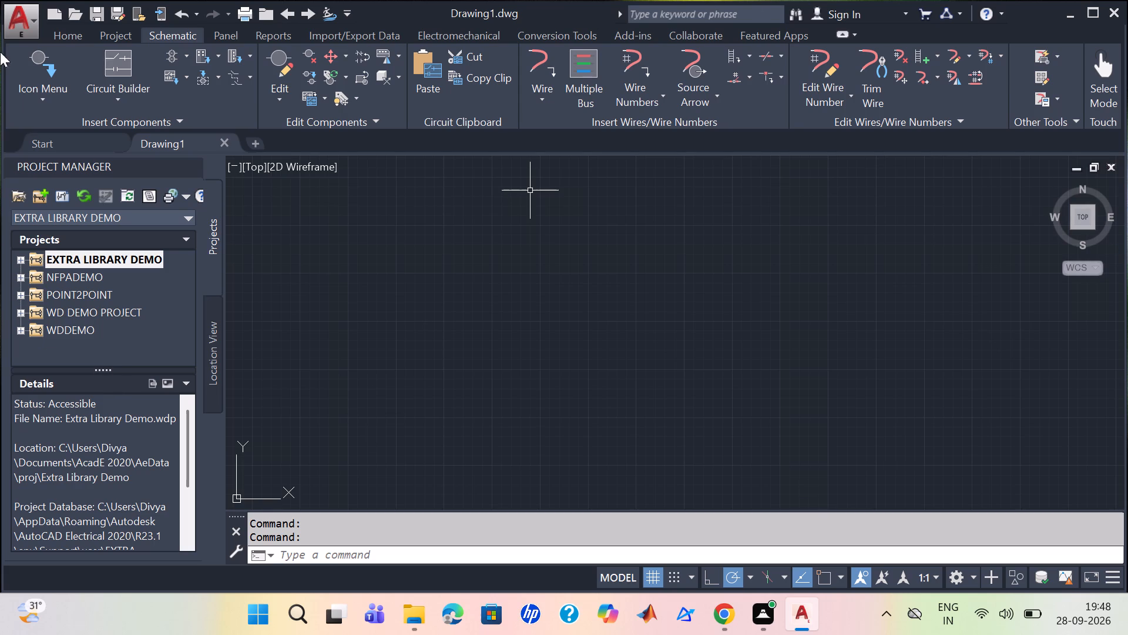
scroll(126, 316, "up", 2)
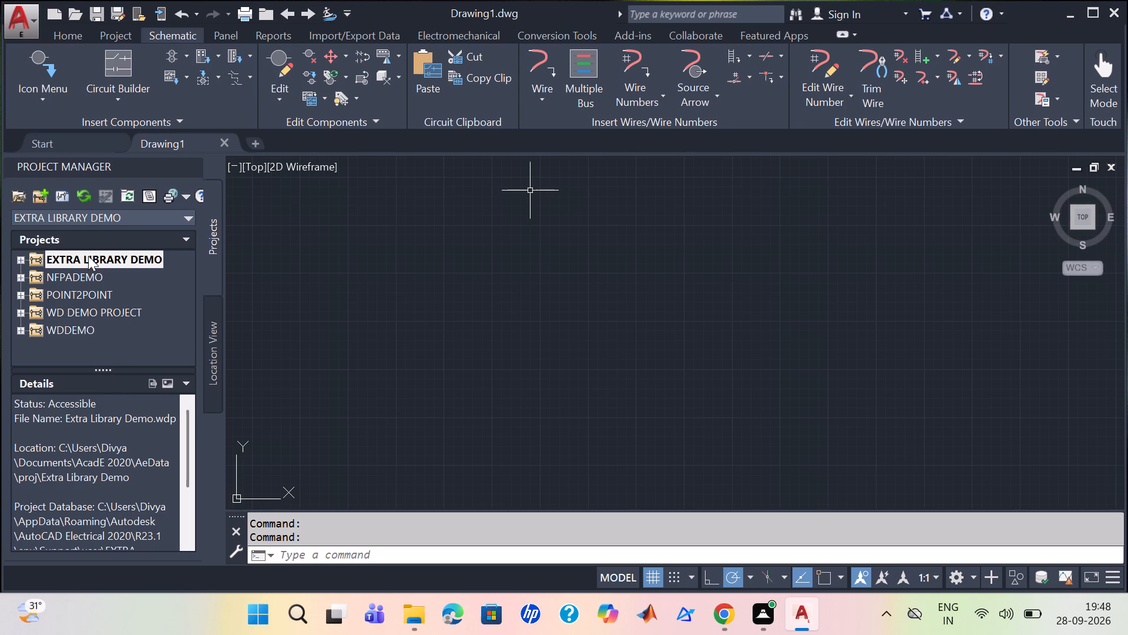
double_click(89, 255)
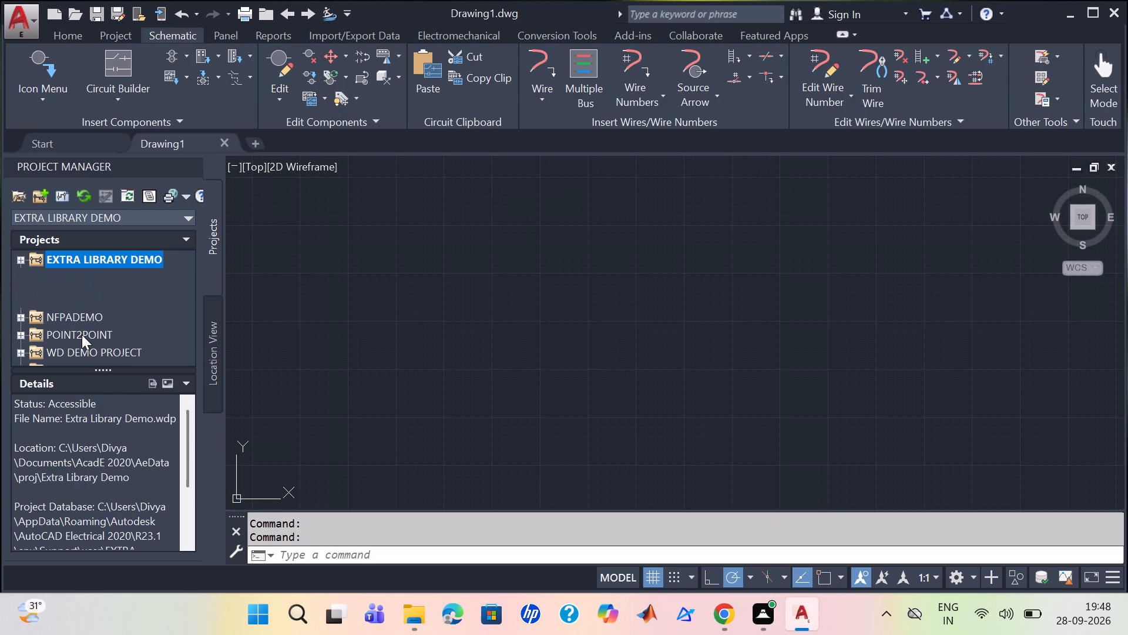
double_click(82, 335)
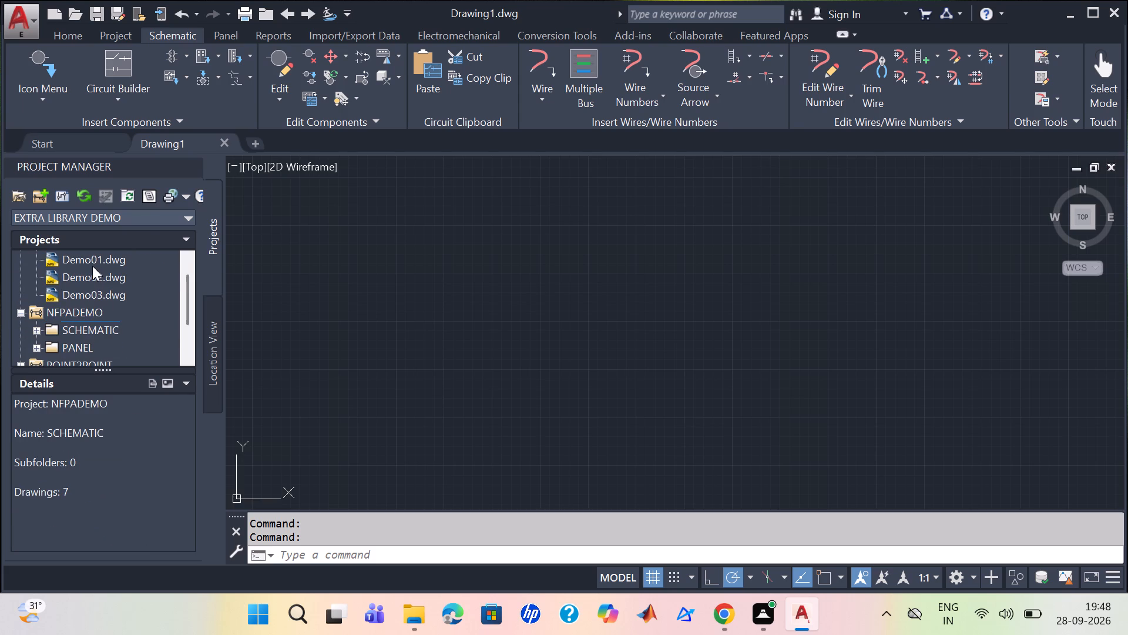
scroll(92, 266, "up", 3)
scroll(93, 284, "down", 8)
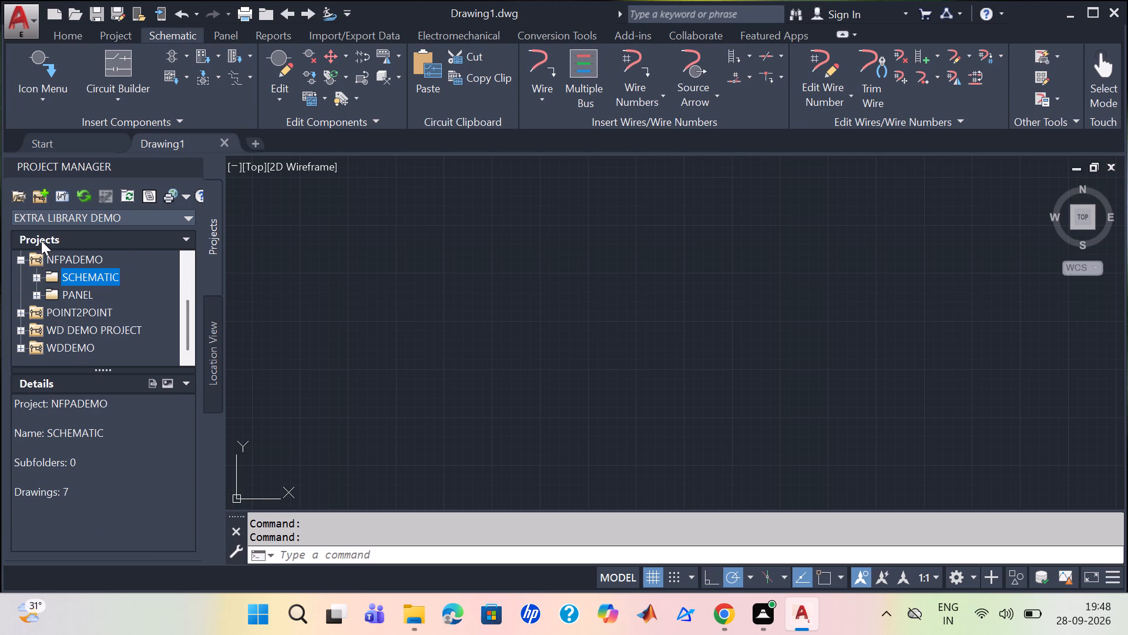
left_click(41, 236)
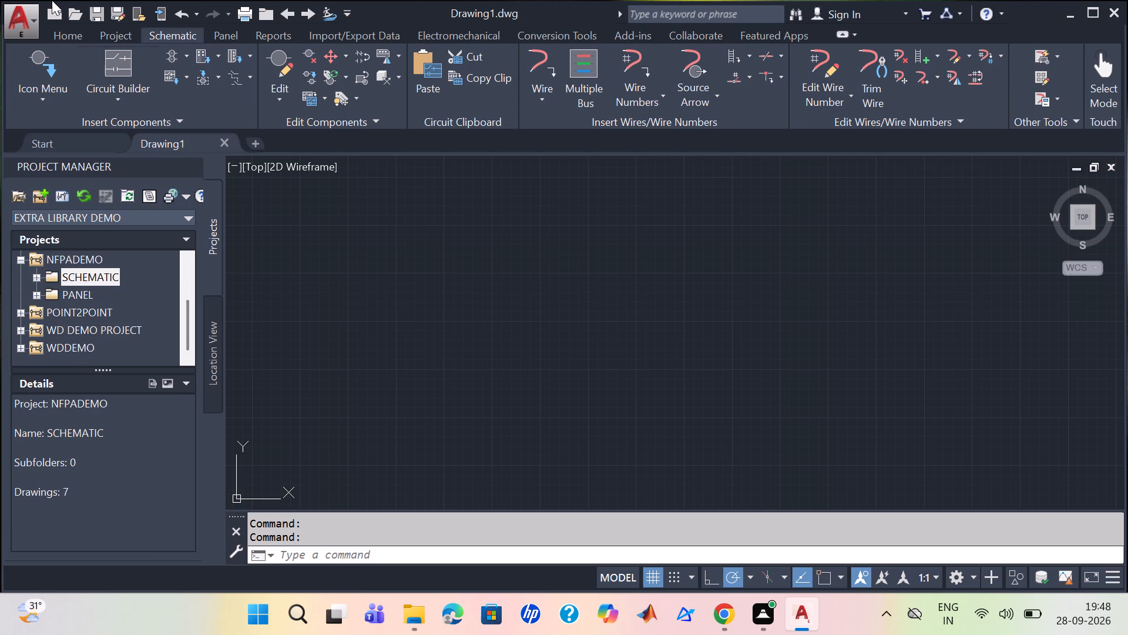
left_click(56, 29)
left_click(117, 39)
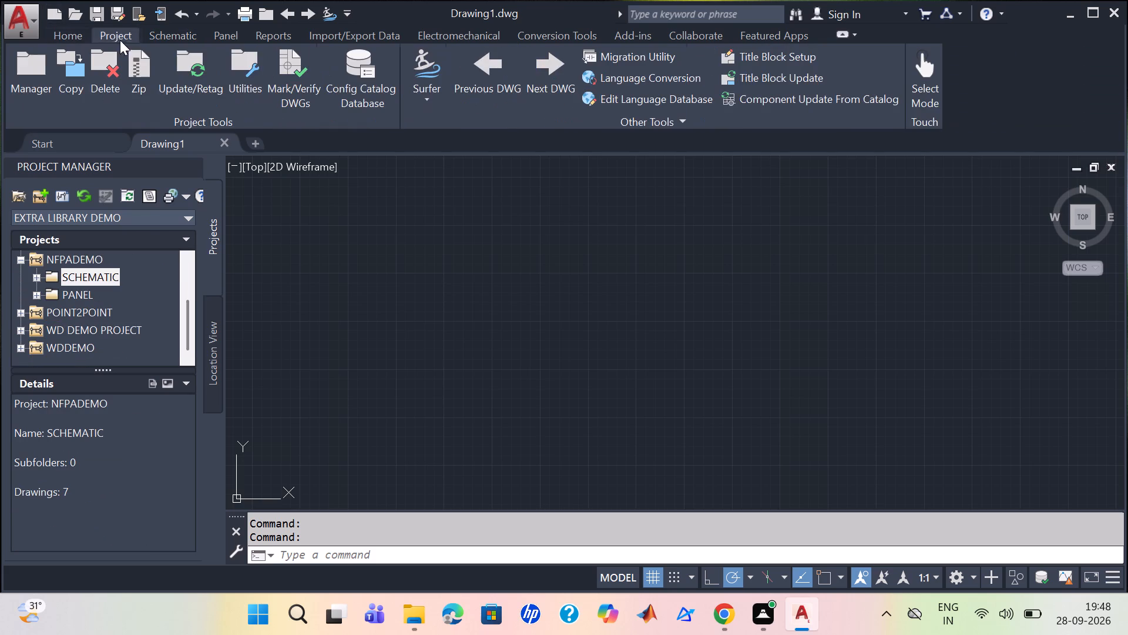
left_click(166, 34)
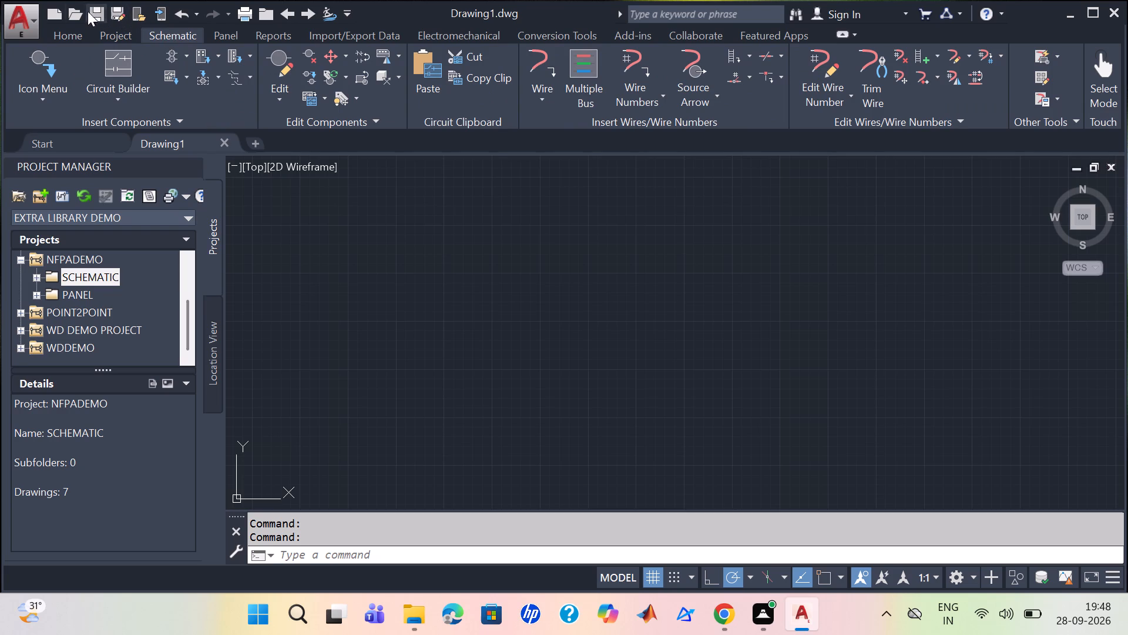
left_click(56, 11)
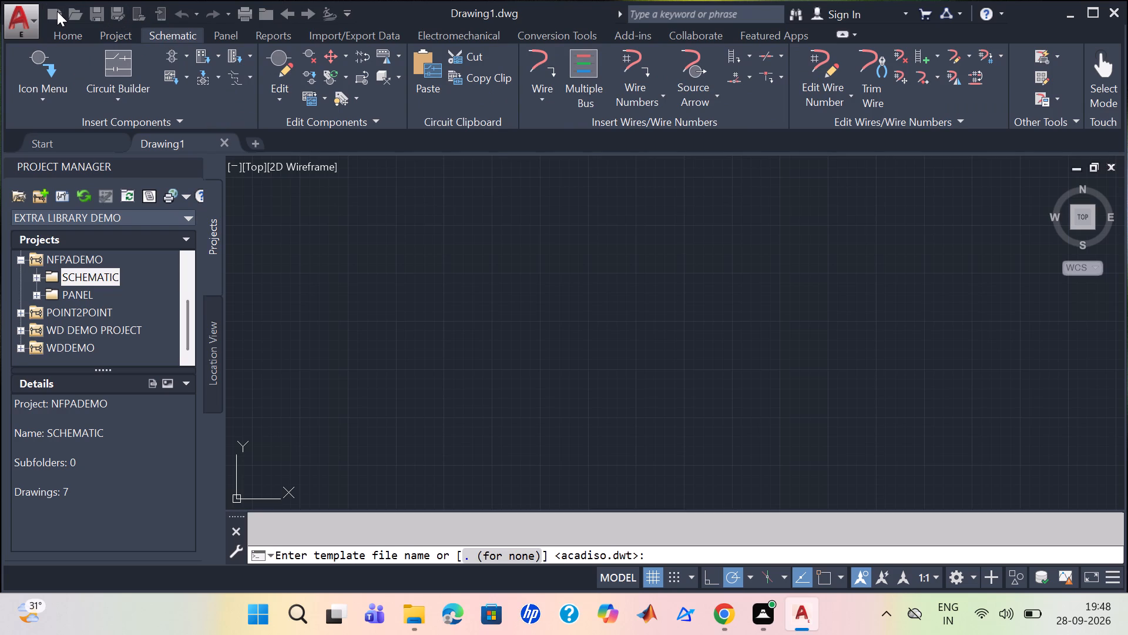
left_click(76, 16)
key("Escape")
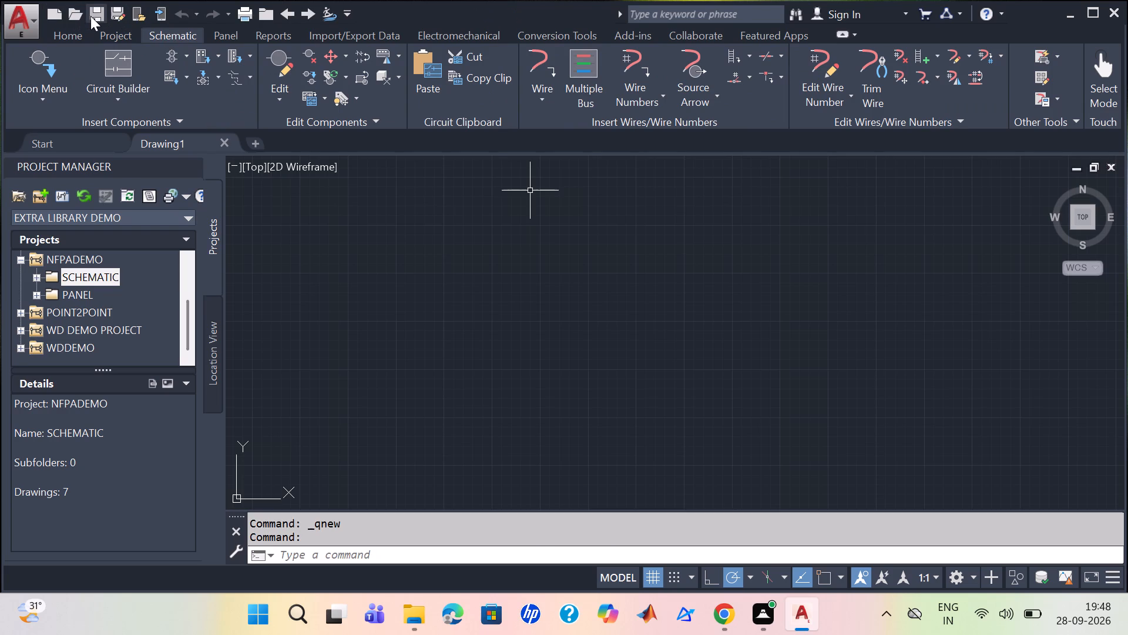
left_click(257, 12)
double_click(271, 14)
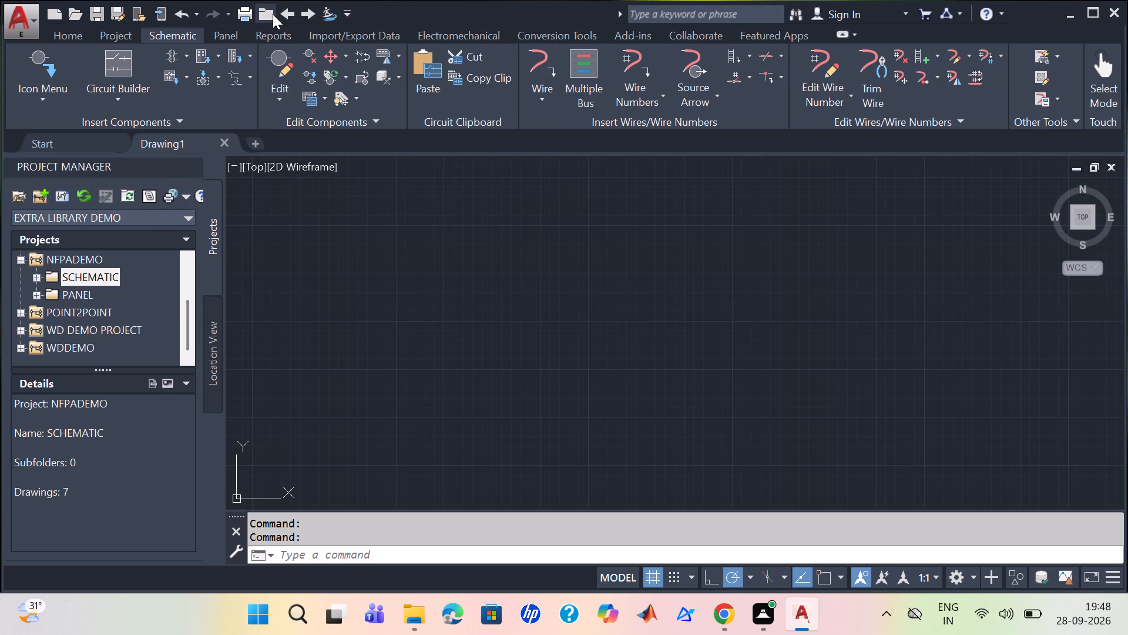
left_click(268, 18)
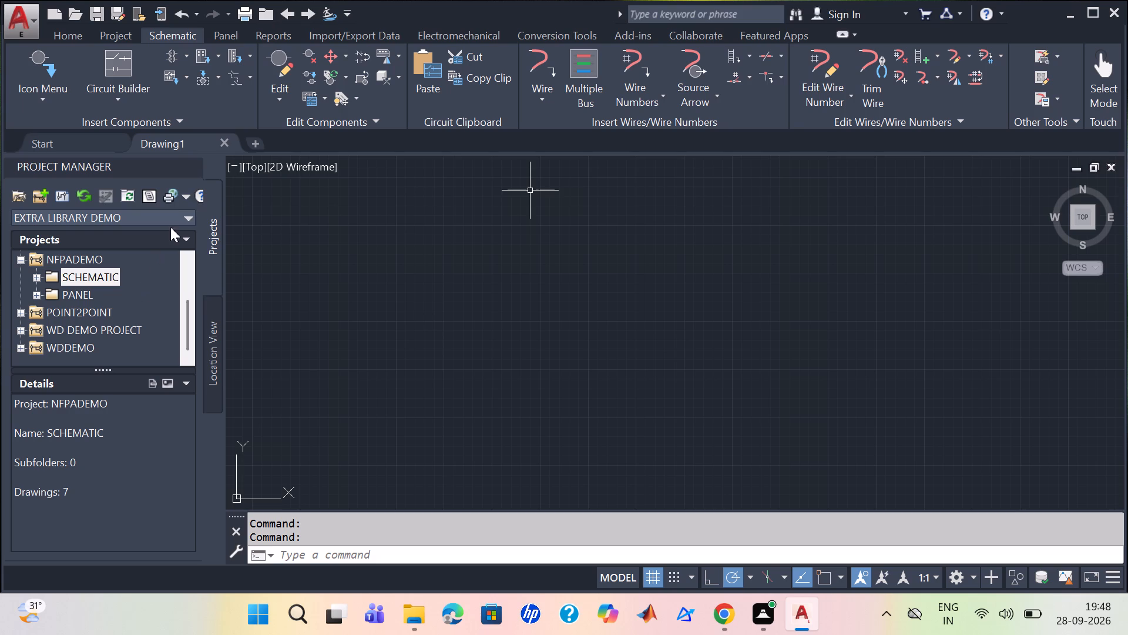
Open the Three phase industrial motor project from the recent projects.
left_click(178, 216)
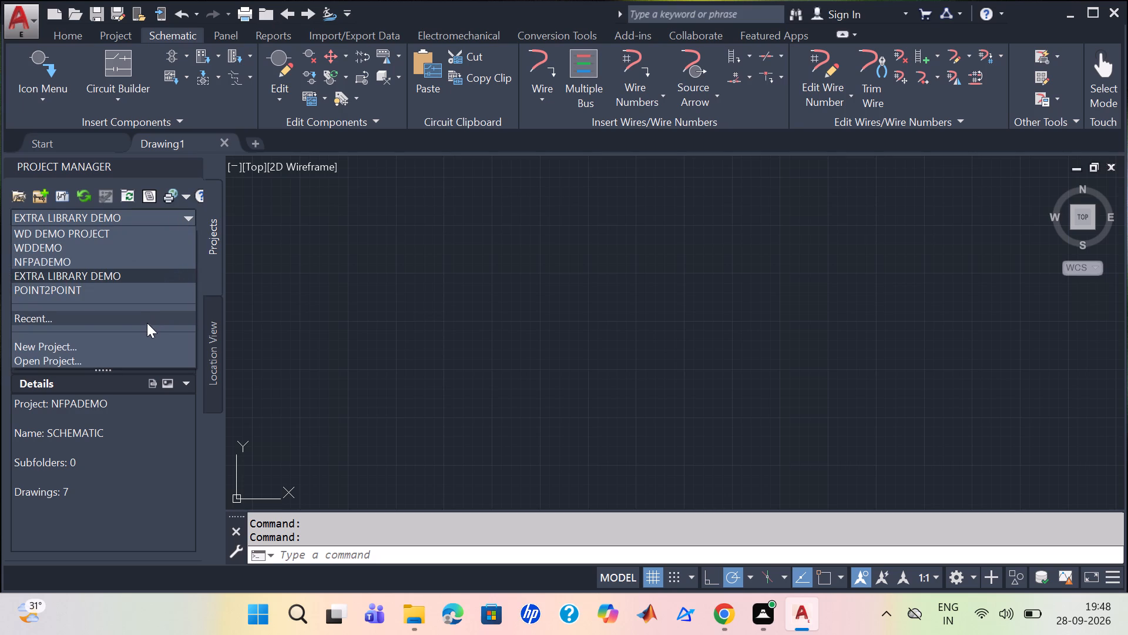
left_click(146, 324)
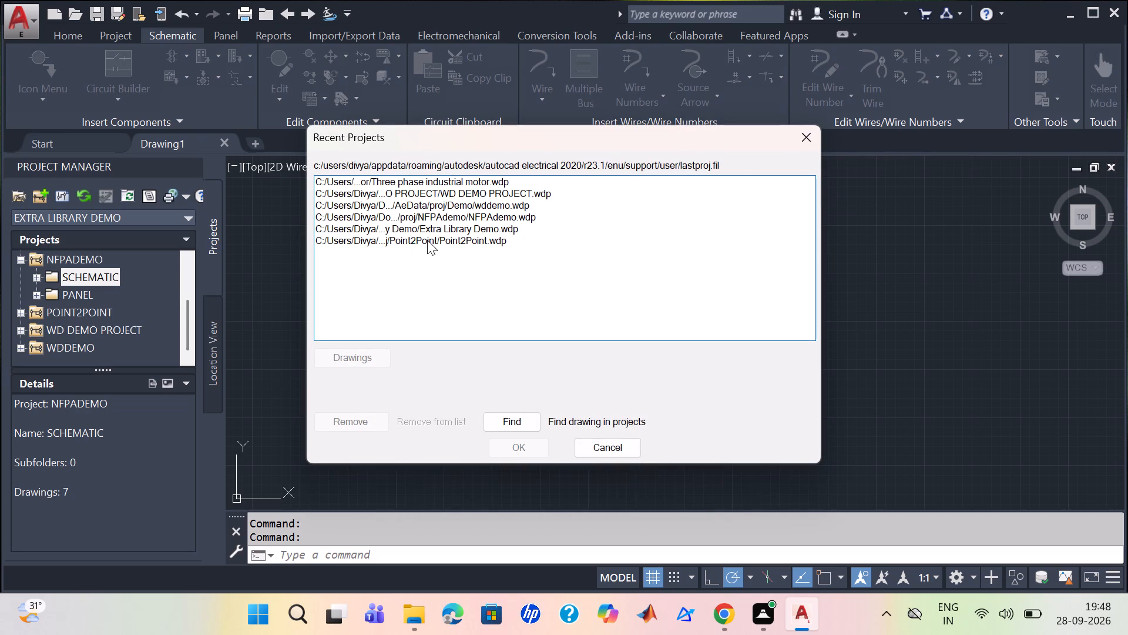
double_click(454, 177)
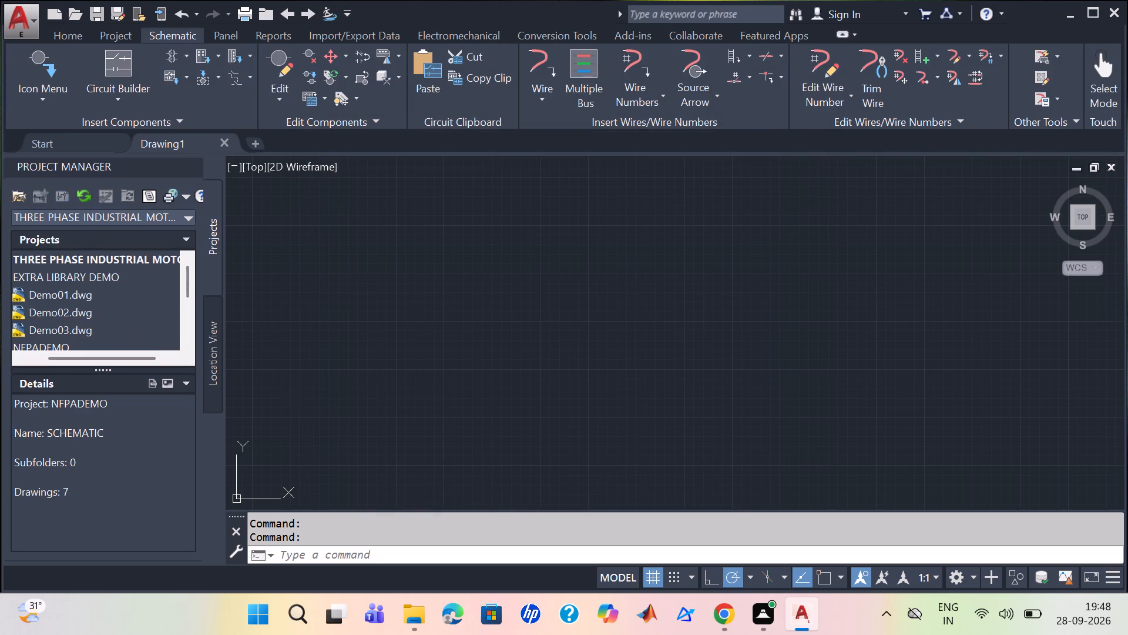
Add a subfolder named SCHEMATIC to the Three phase industrial motor project.
double_click(126, 258)
left_click(127, 257)
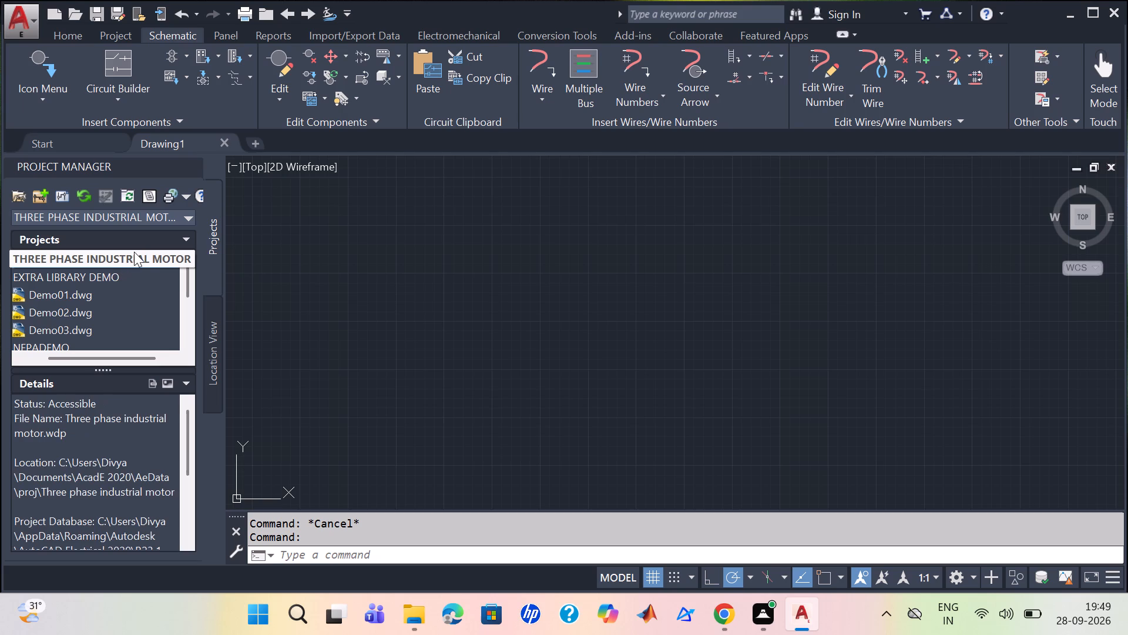
right_click(132, 260)
left_click(229, 212)
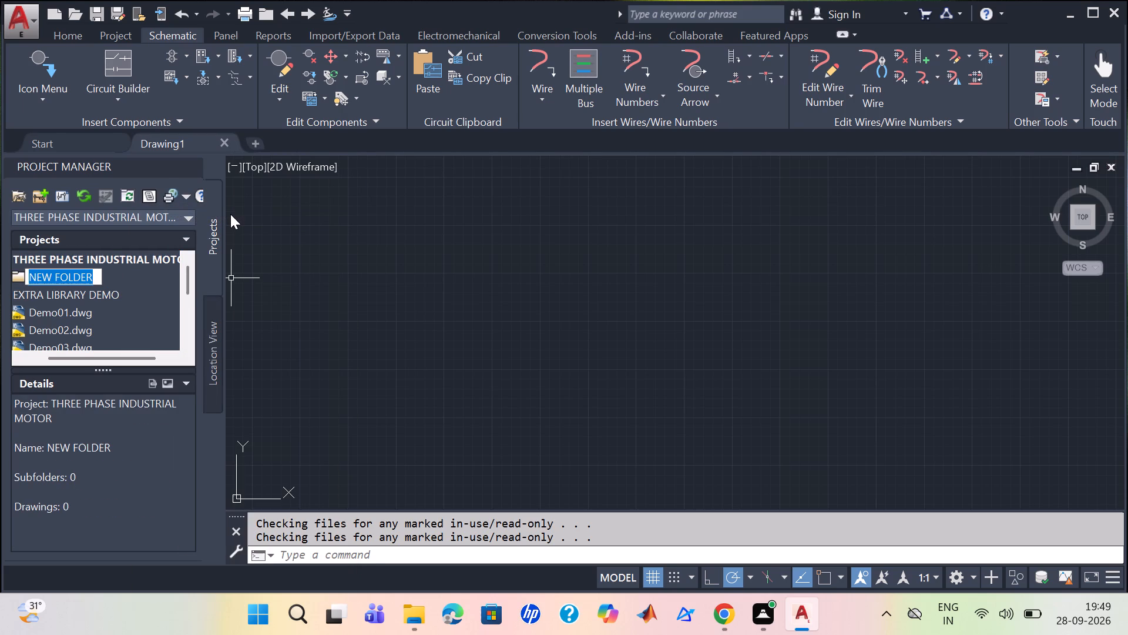
key("BackSpace")
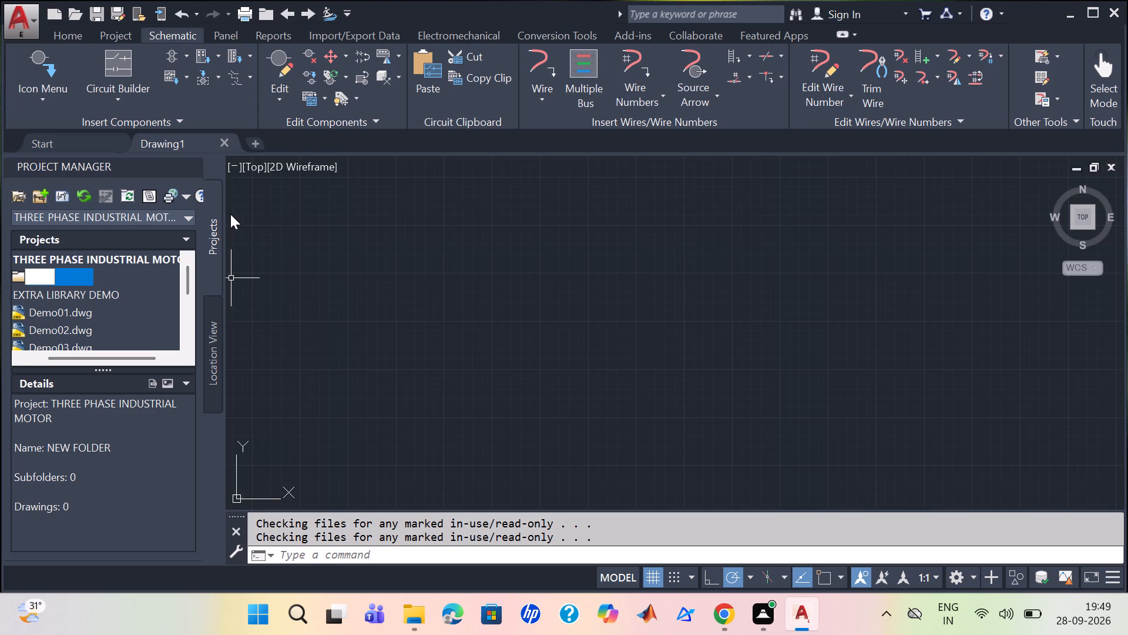
key("o")
key("BackSpace")
key("BackSpace")
type("SC")
type("HEMATIC PANE")
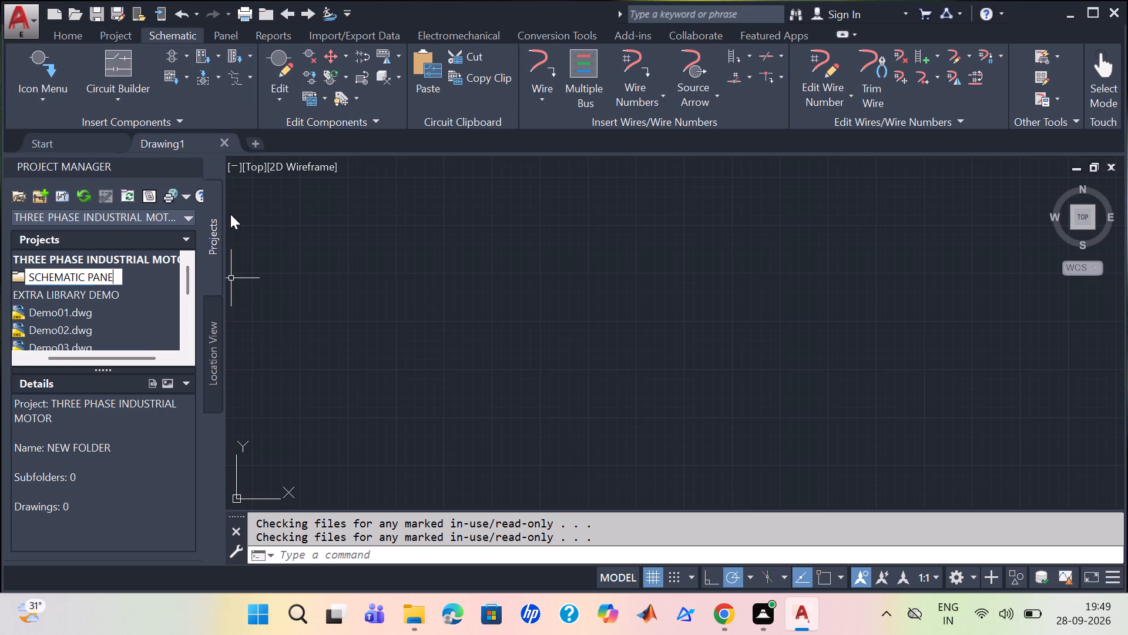
key("l")
key("BackSpace")
key("BackSpace")
key("BackSpace")
key("BackSpace")
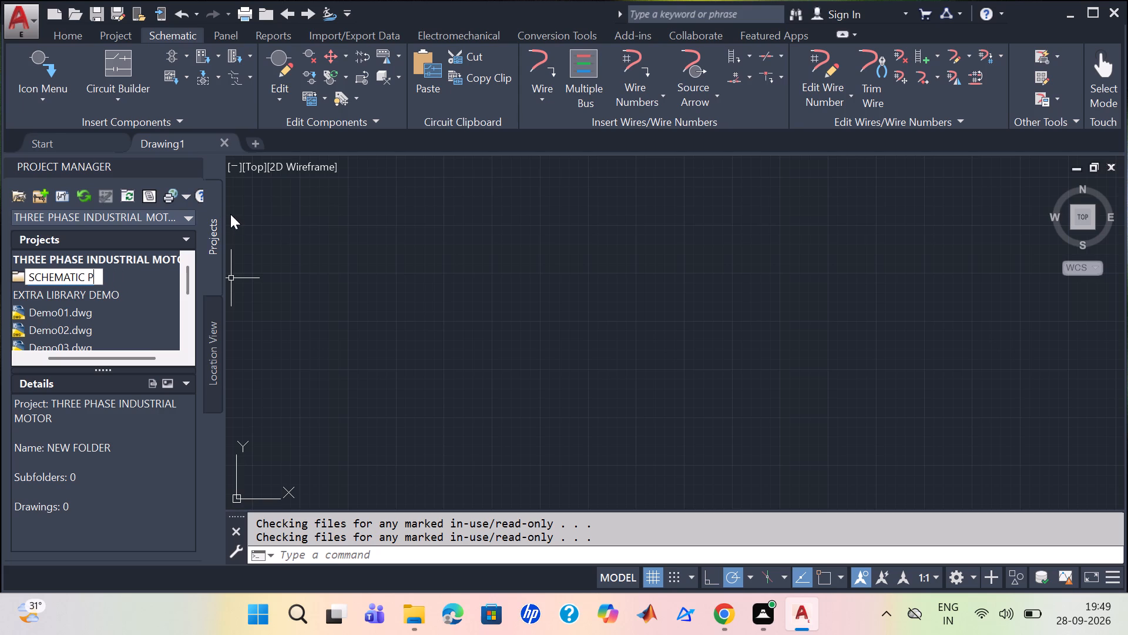
key("BackSpace")
key("BackSpace")
key("space")
type("P")
key("BackSpace")
key("Return")
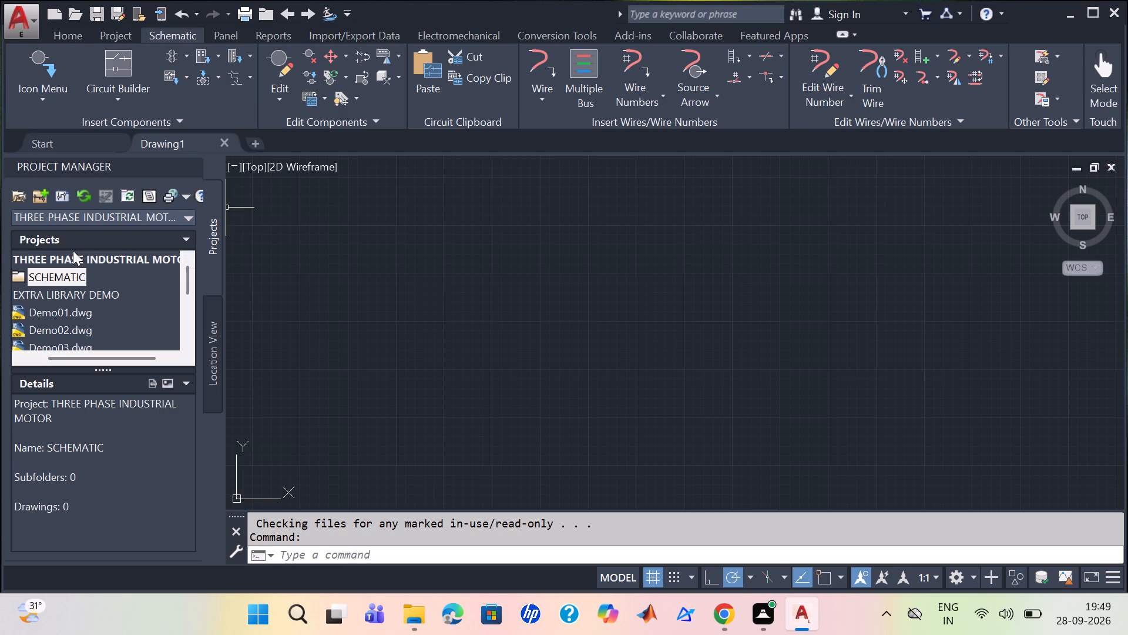
Add a second subfolder directly under the Three phase industrial motor project.
right_click(95, 261)
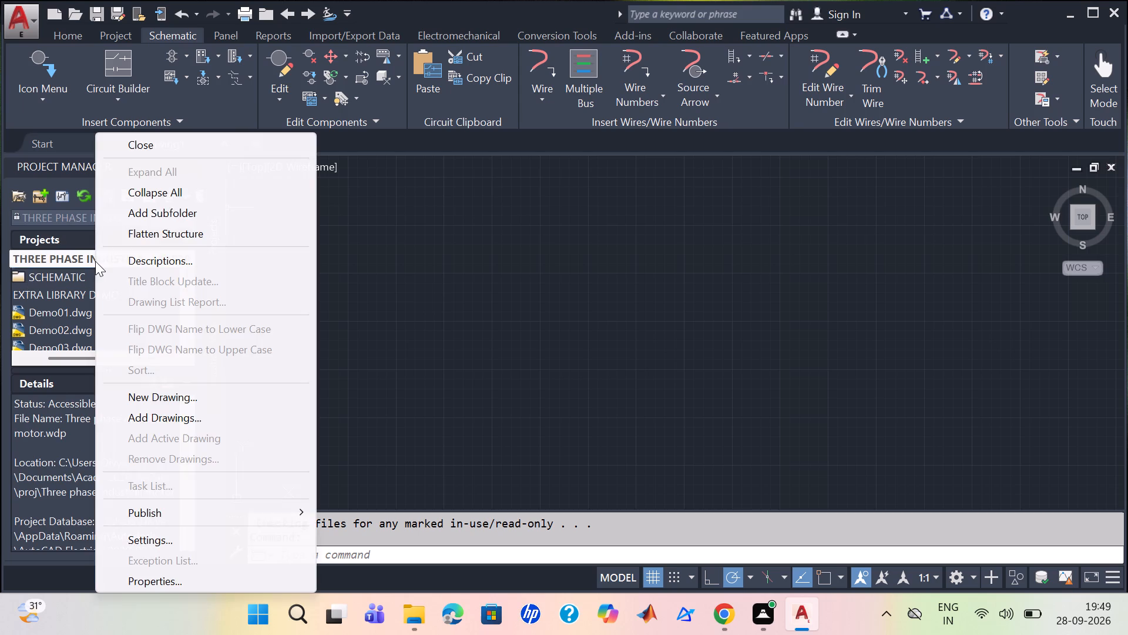
left_click(186, 210)
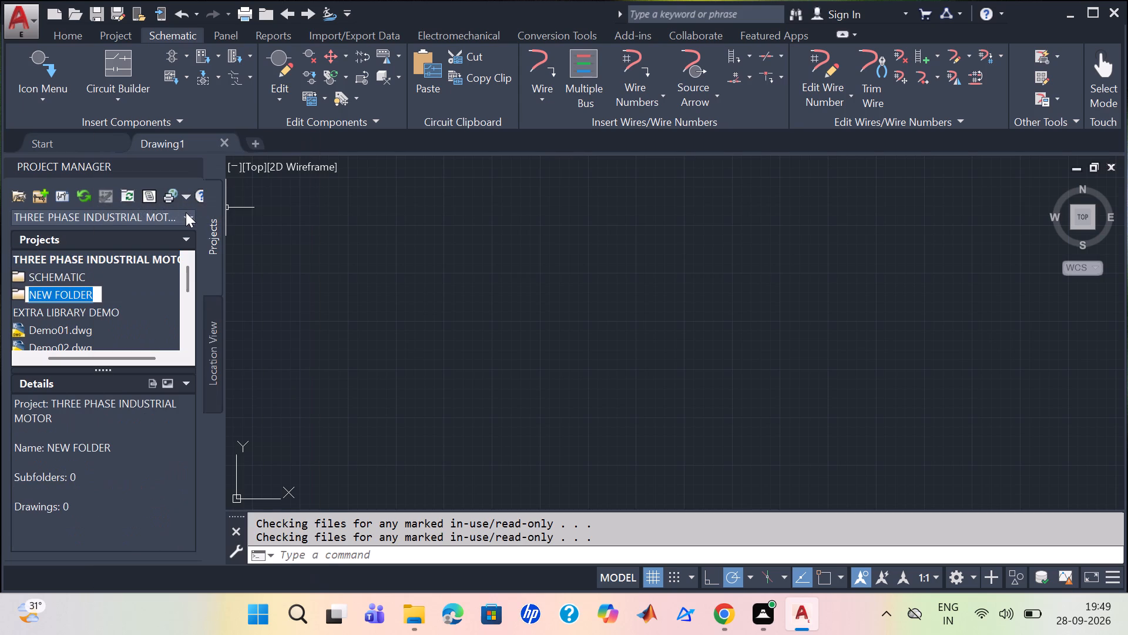
key("BackSpace")
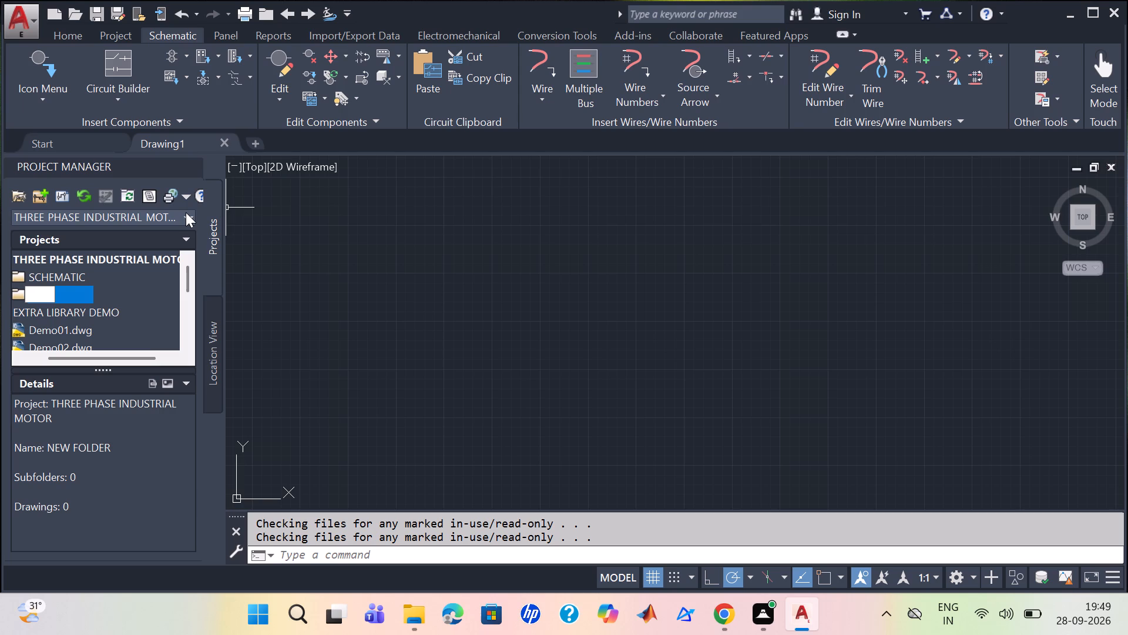
left_click_drag(123, 351, 75, 357)
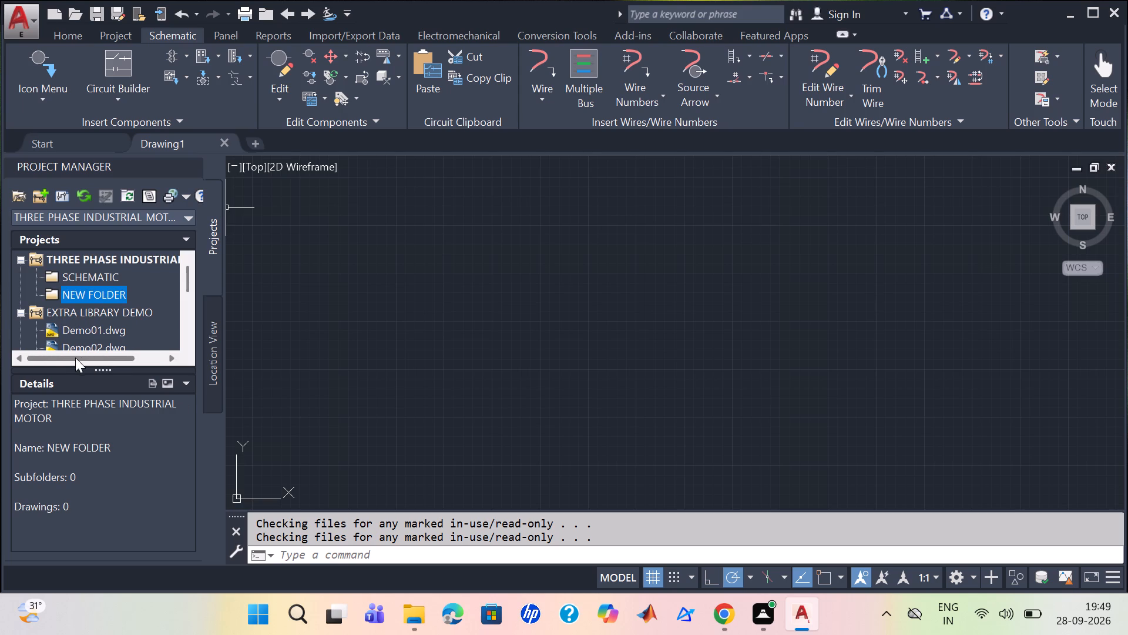
left_click_drag(75, 357, 75, 357)
type("PA")
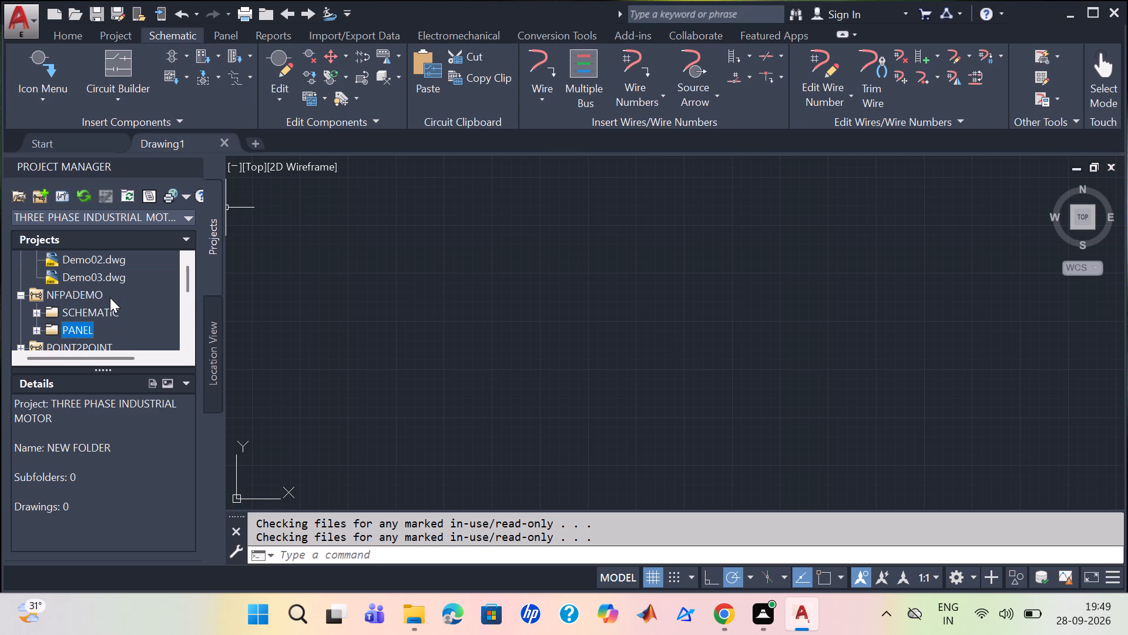
type("NE")
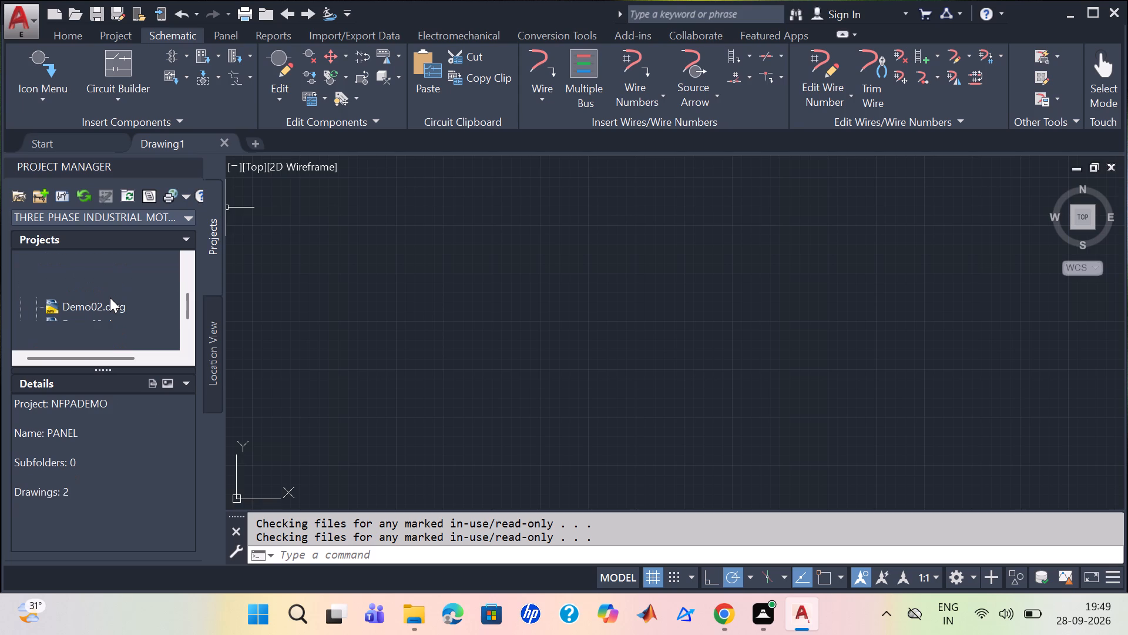
double_click(109, 256)
double_click(109, 256)
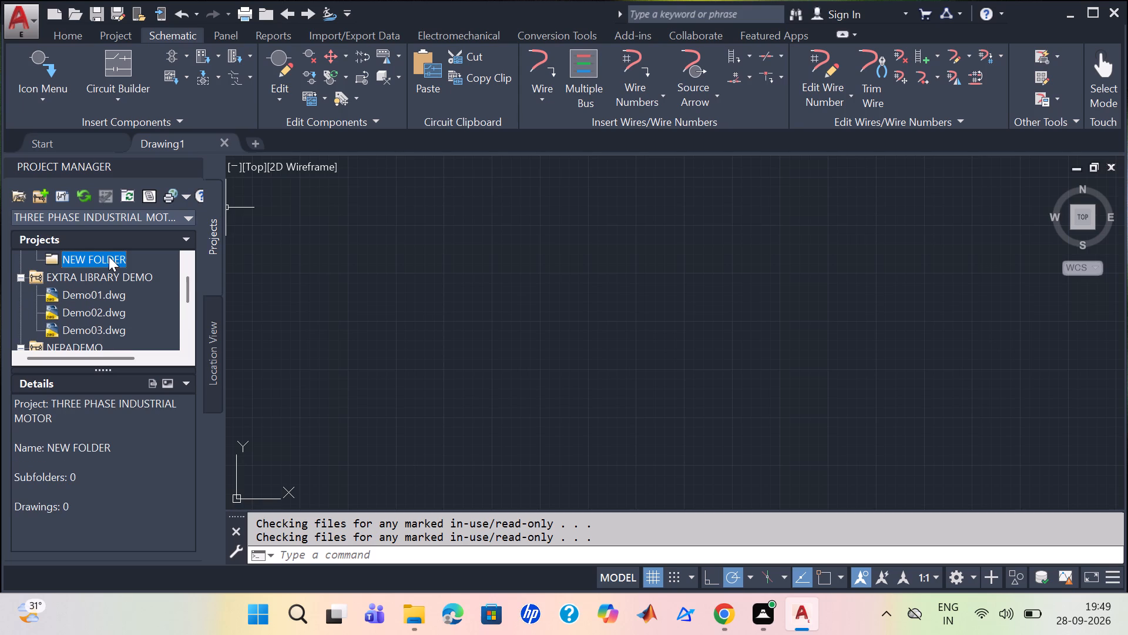
left_click_drag(189, 292, 192, 265)
scroll(192, 265, "up", 1)
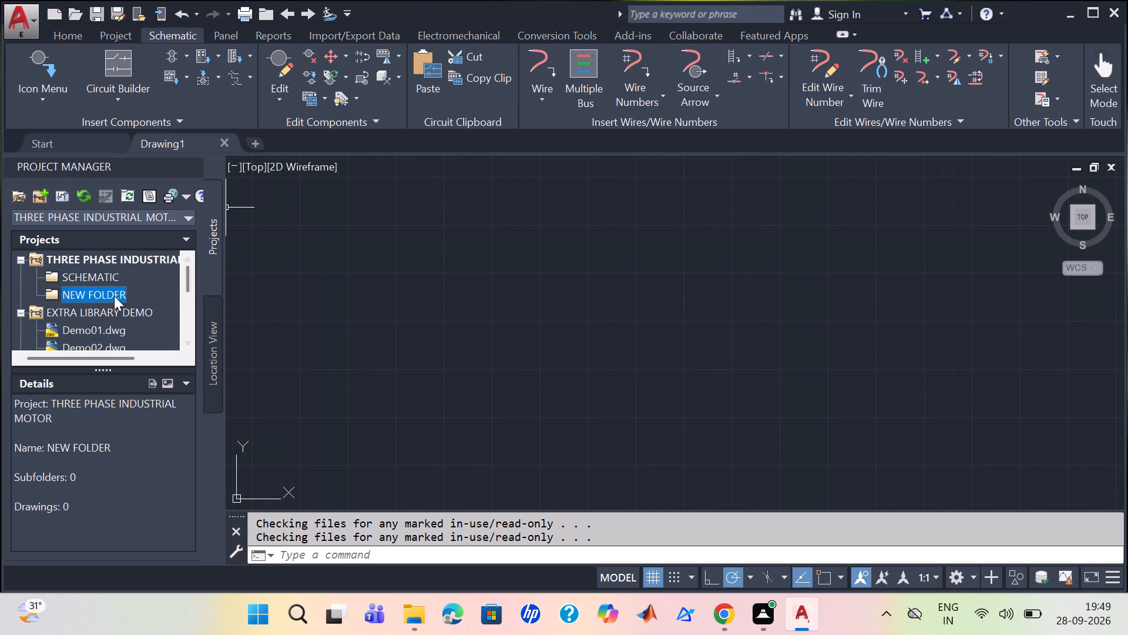
Rename the project's NEW FOLDER subfolder to PANEL.
right_click(114, 296)
double_click(89, 297)
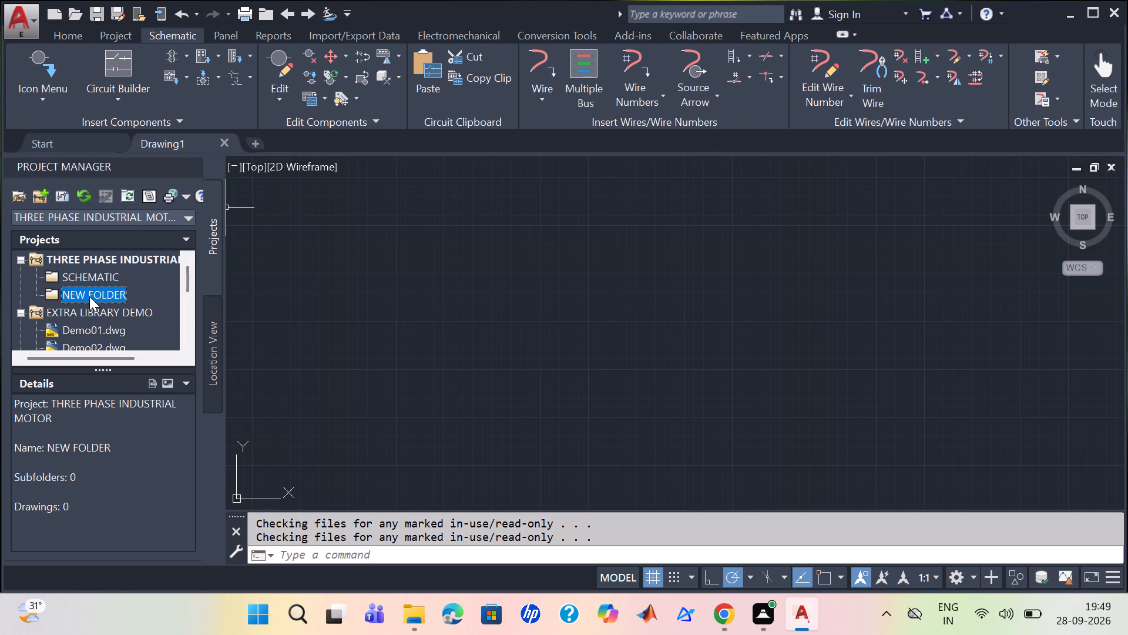
double_click(89, 295)
right_click(89, 293)
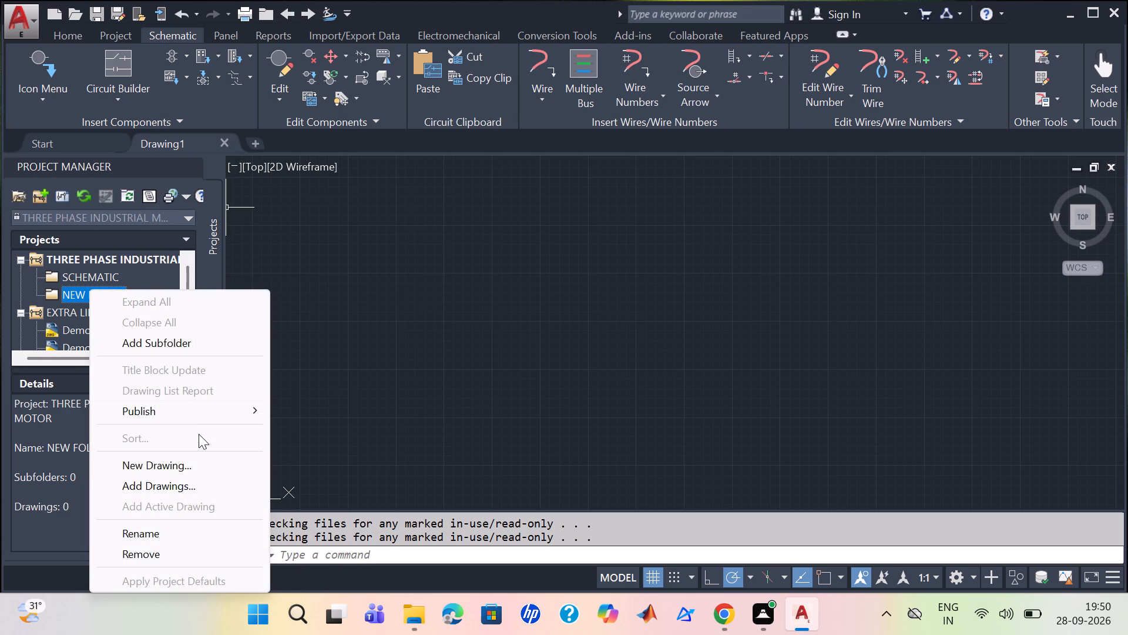
left_click(175, 540)
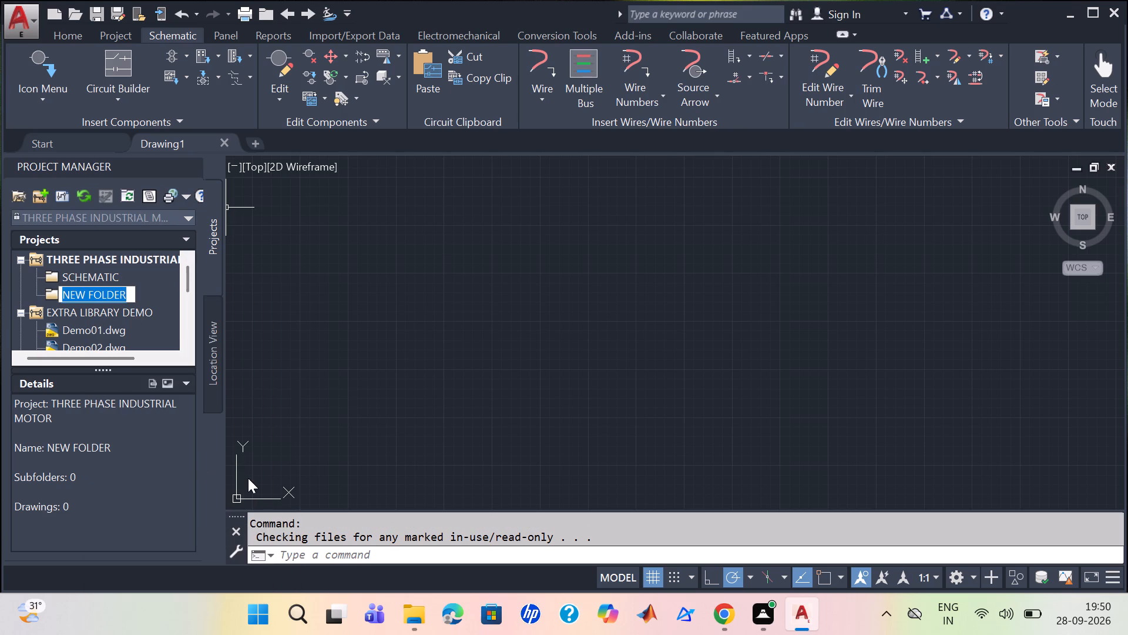
key("BackSpace")
type("PANEL")
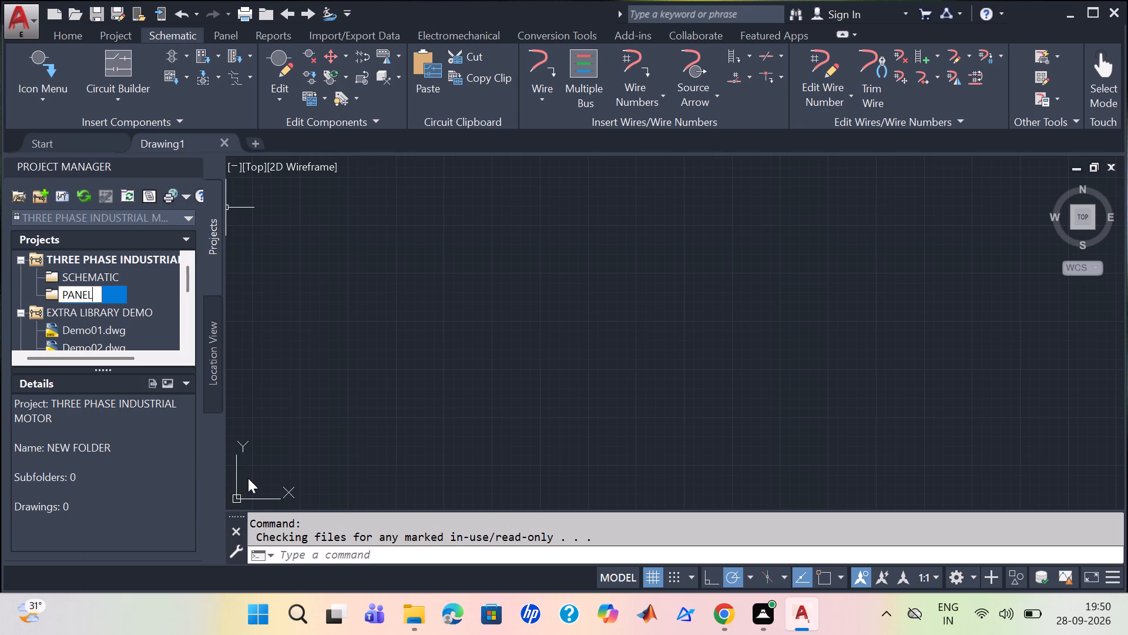
key("Return")
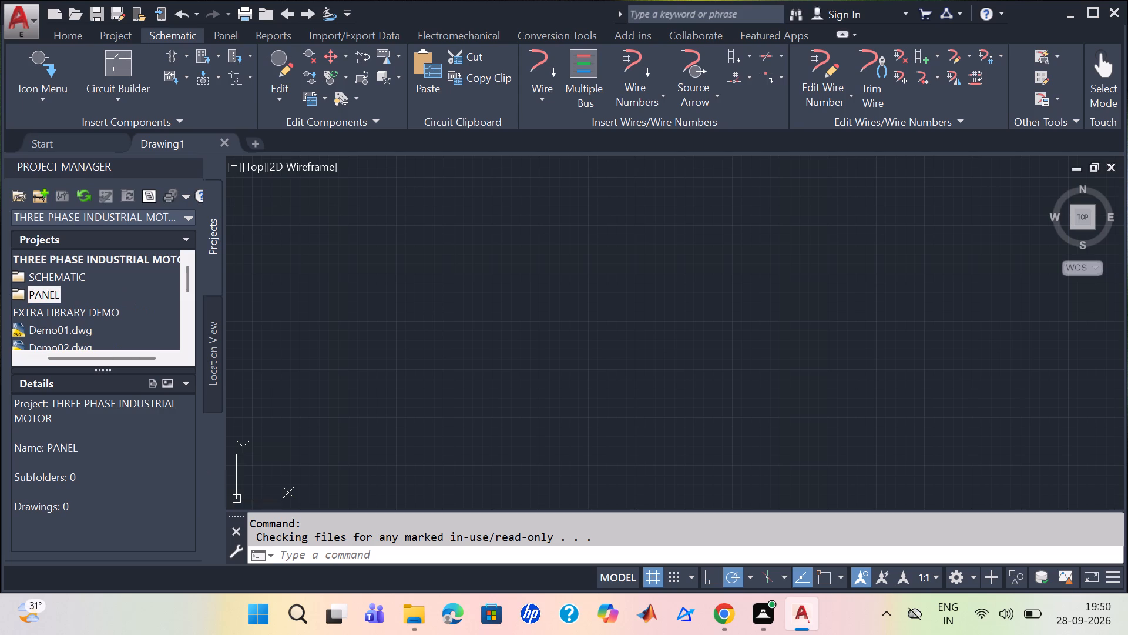
Start creating a new drawing in the PANEL subfolder of the Three phase industrial motor project.
left_click_drag(93, 355, 45, 356)
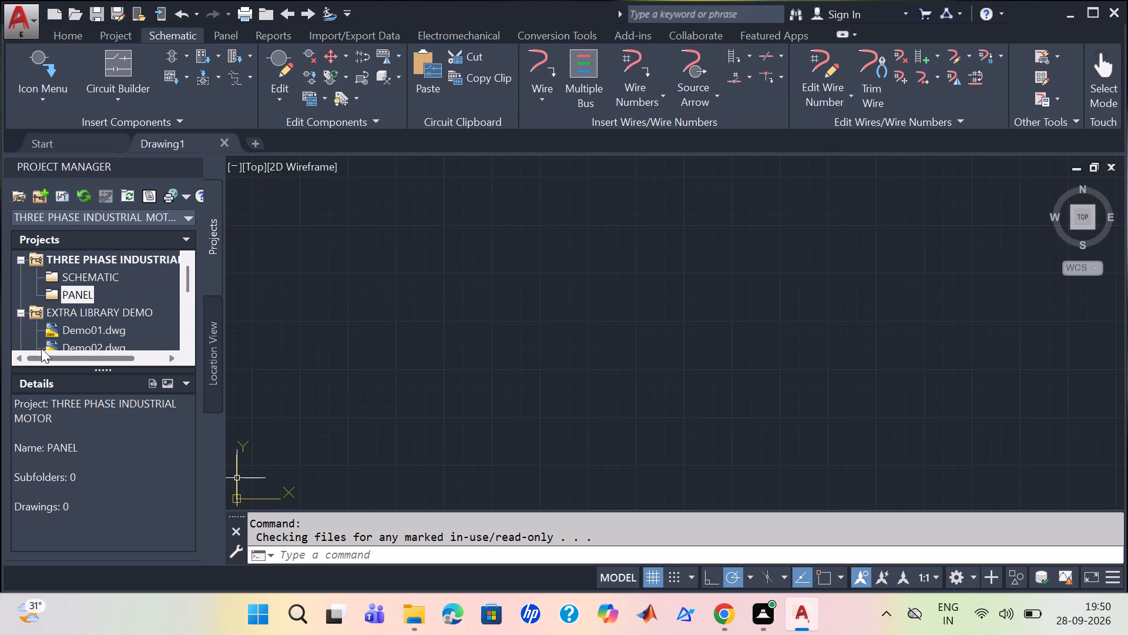
right_click(48, 279)
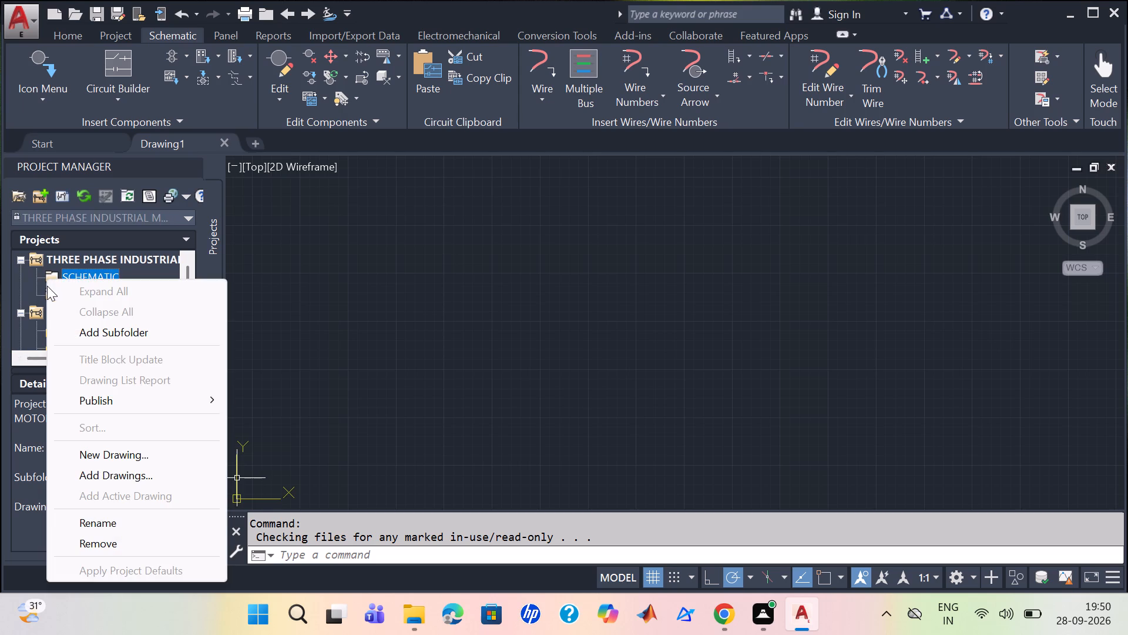
right_click(267, 326)
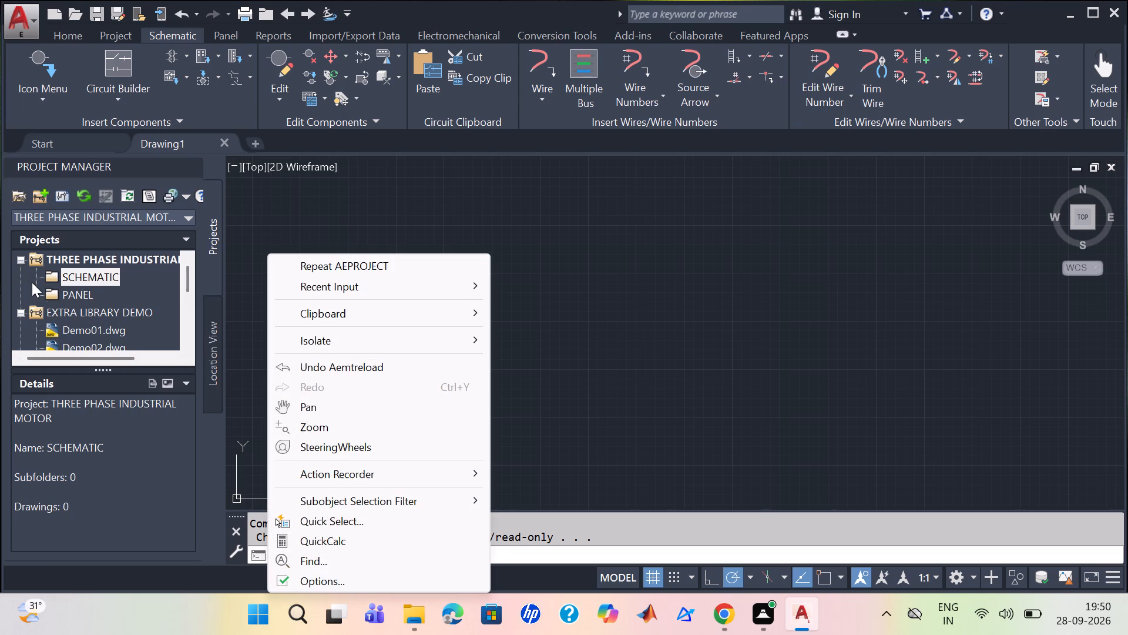
left_click_drag(50, 290, 58, 295)
right_click(51, 295)
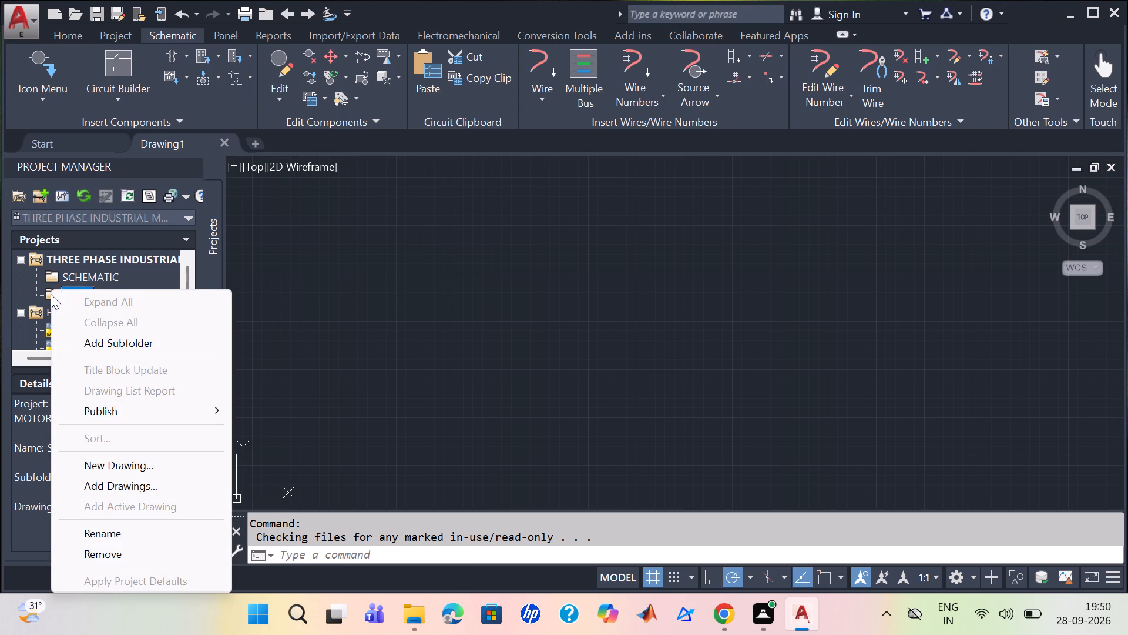
left_click(125, 462)
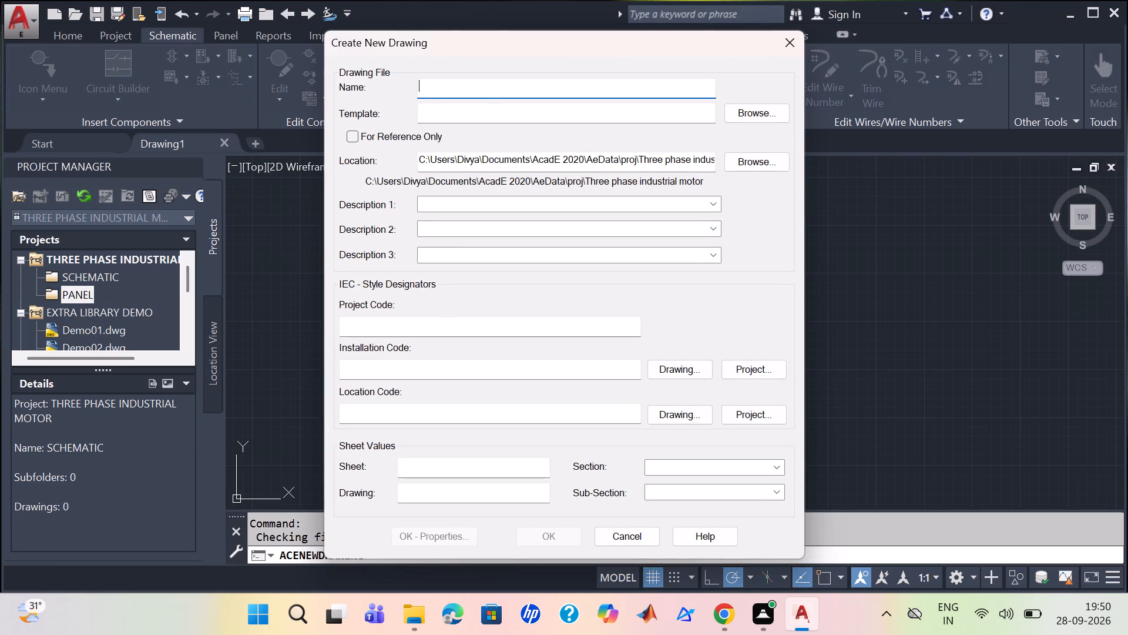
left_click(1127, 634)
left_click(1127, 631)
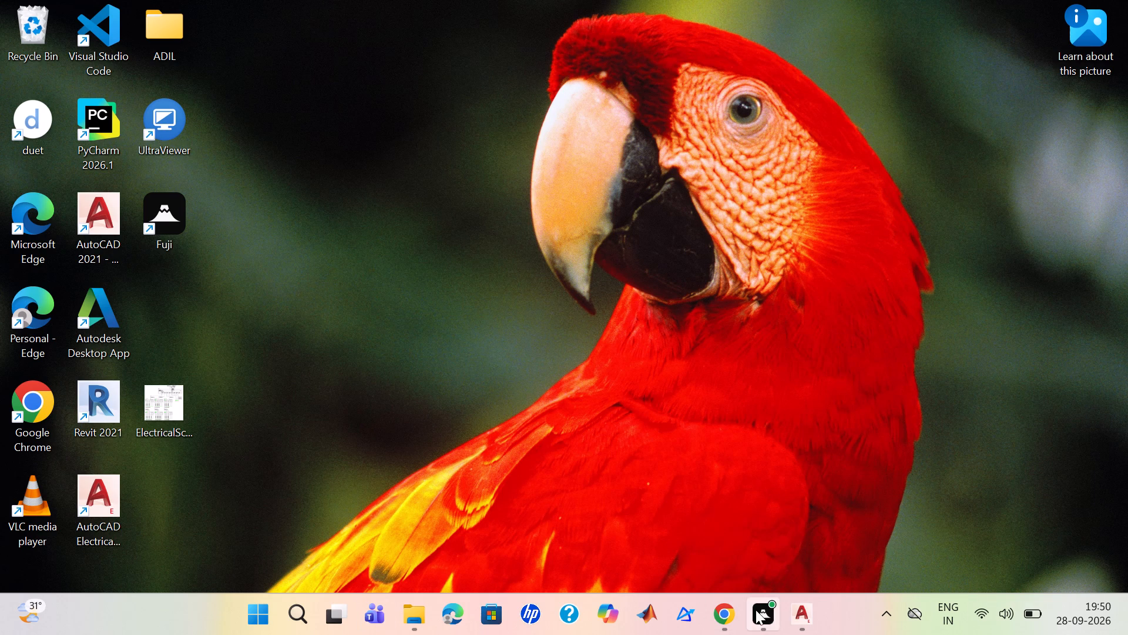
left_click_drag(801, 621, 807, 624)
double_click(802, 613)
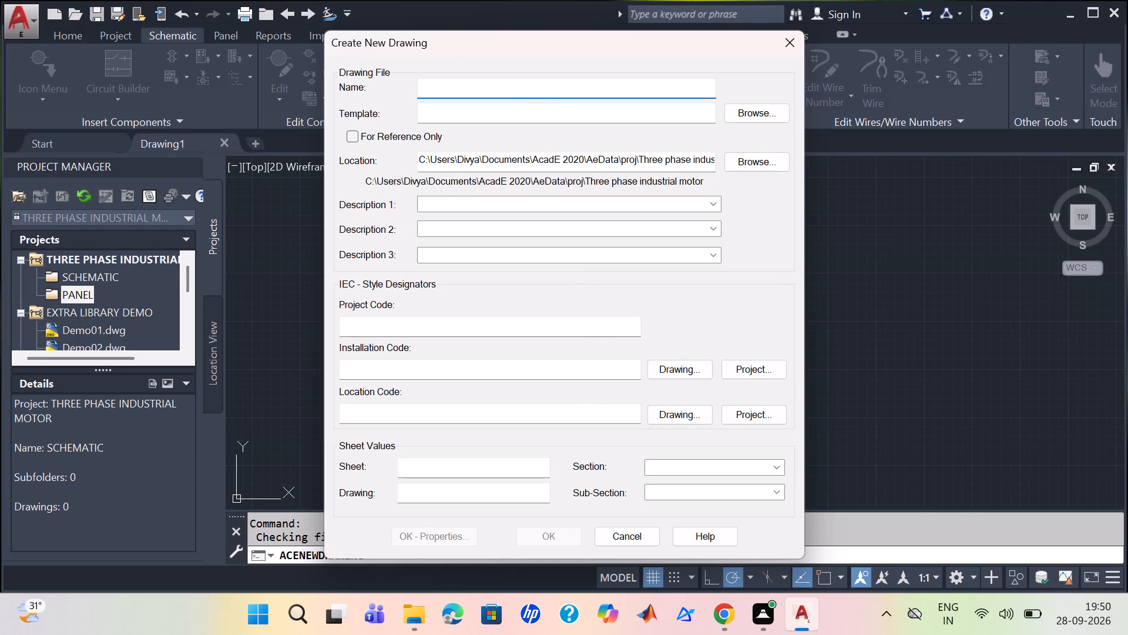
Create the PANEL subfolder's drawing under the name 3-PHASE INDUSTRIAL MOTOR CIRCUIT, accepting its drawing properties as they are.
key("3")
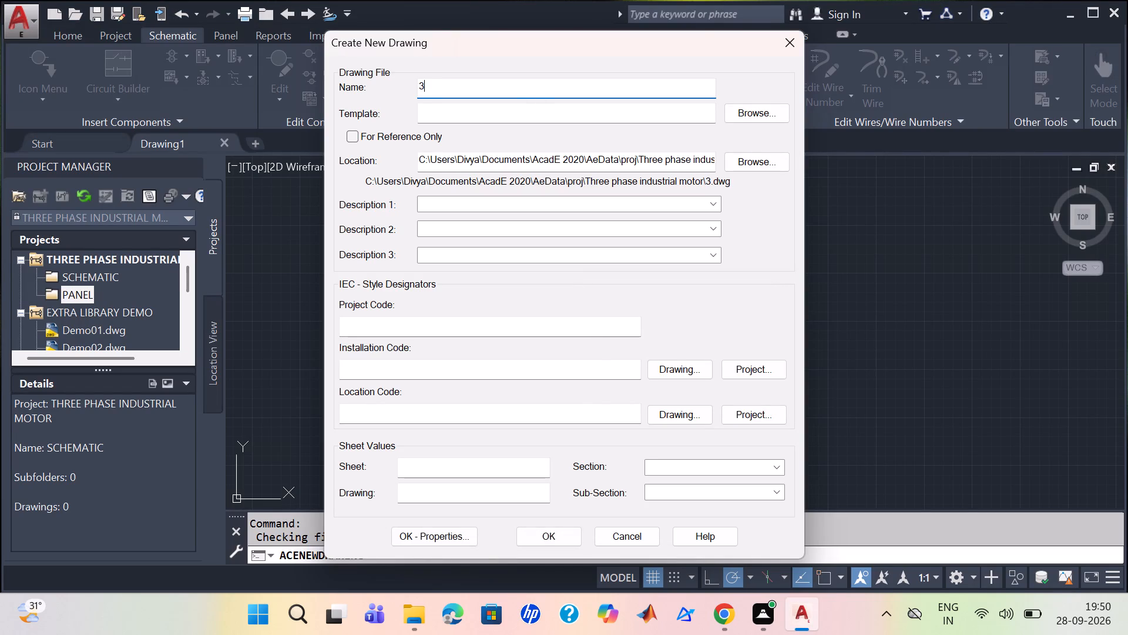
key("minus")
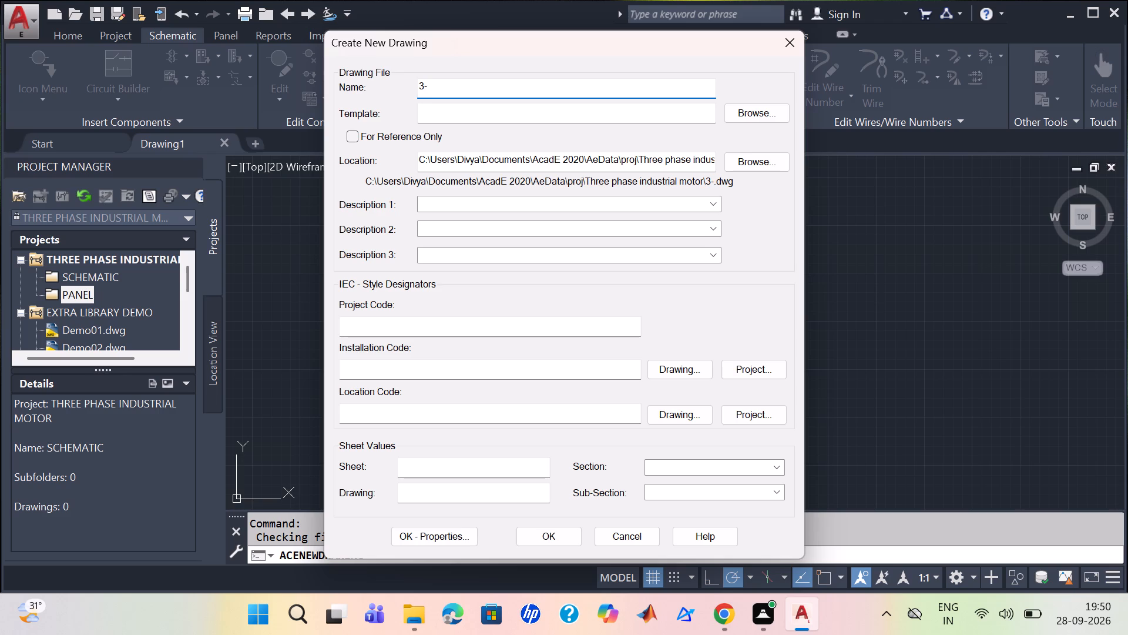
type("PHASE ELECTRICAL")
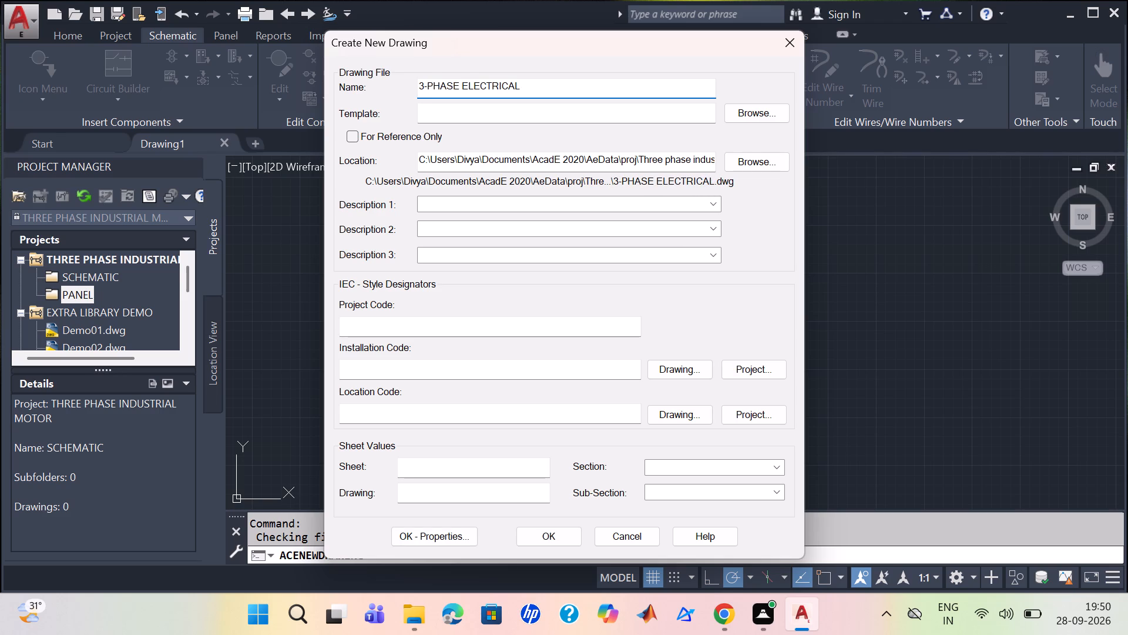
key("BackSpace")
key("BackSpace")
key("BackSpace")
key("BackSpace")
key("BackSpace")
key("BackSpace")
key("BackSpace")
key("BackSpace")
key("BackSpace")
key("BackSpace")
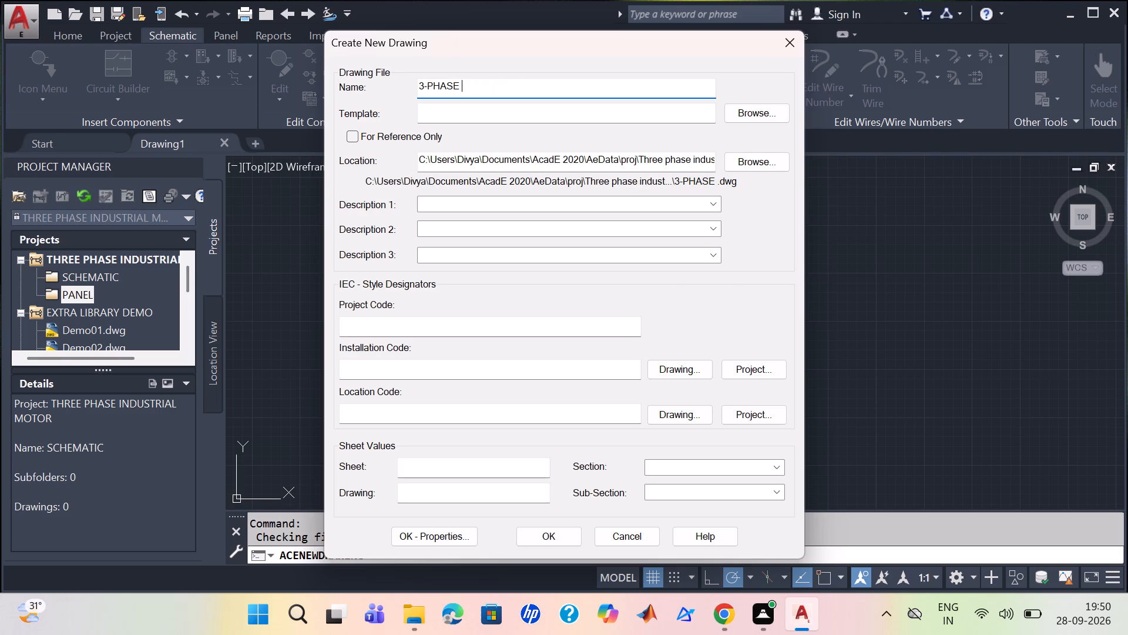
type("INDUSTRIAL MOTOR")
key("space")
type("CIRCUIT")
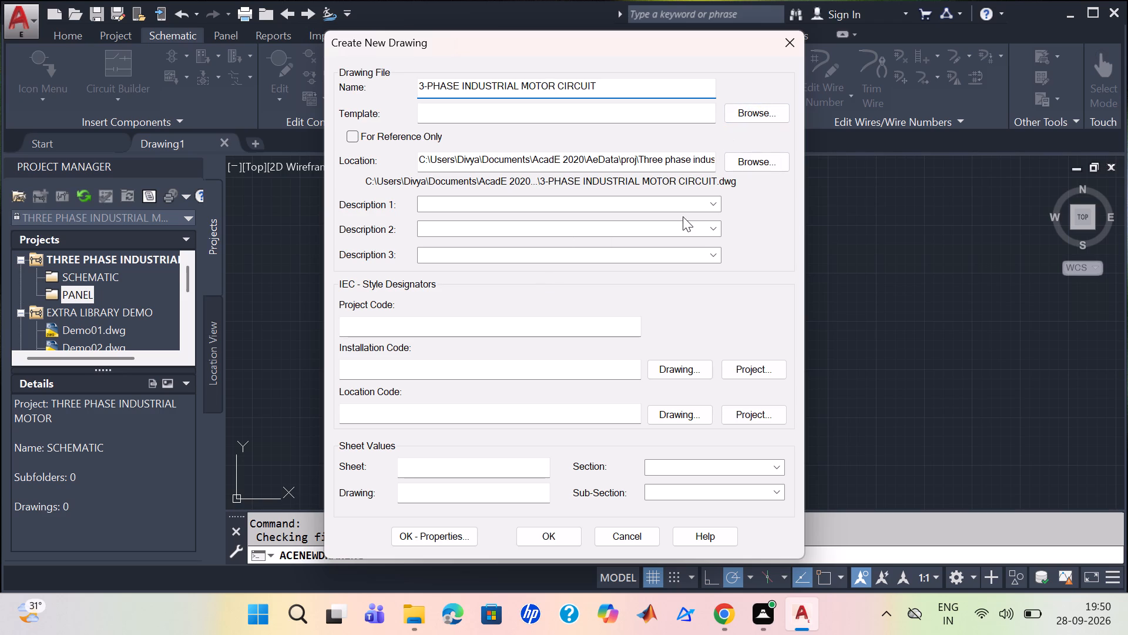
left_click(443, 534)
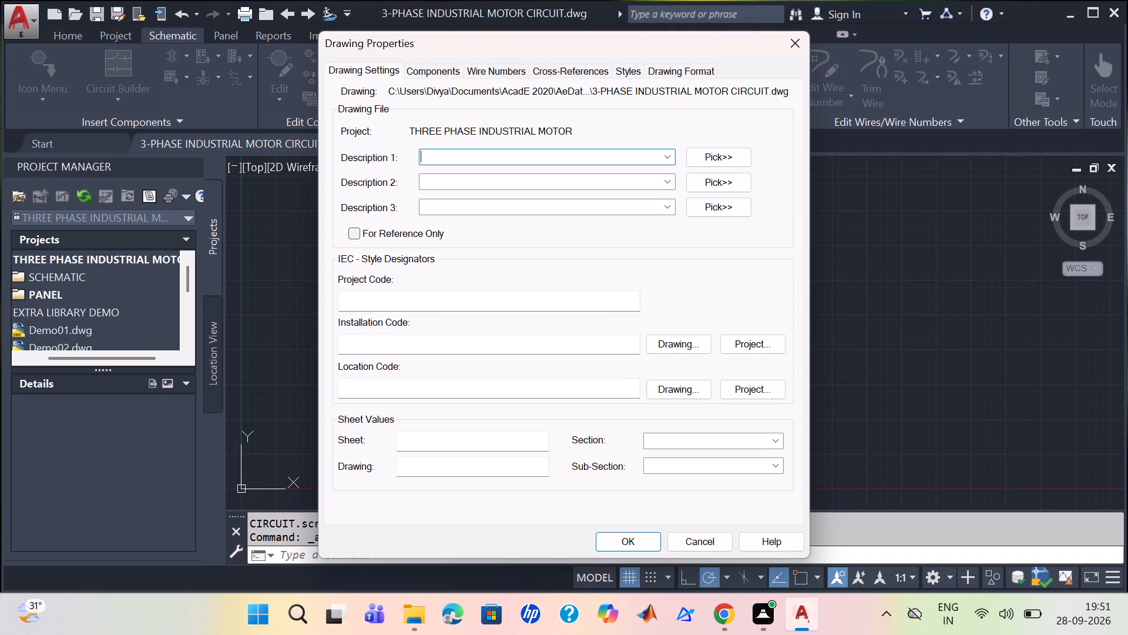
left_click(505, 159)
left_click(642, 543)
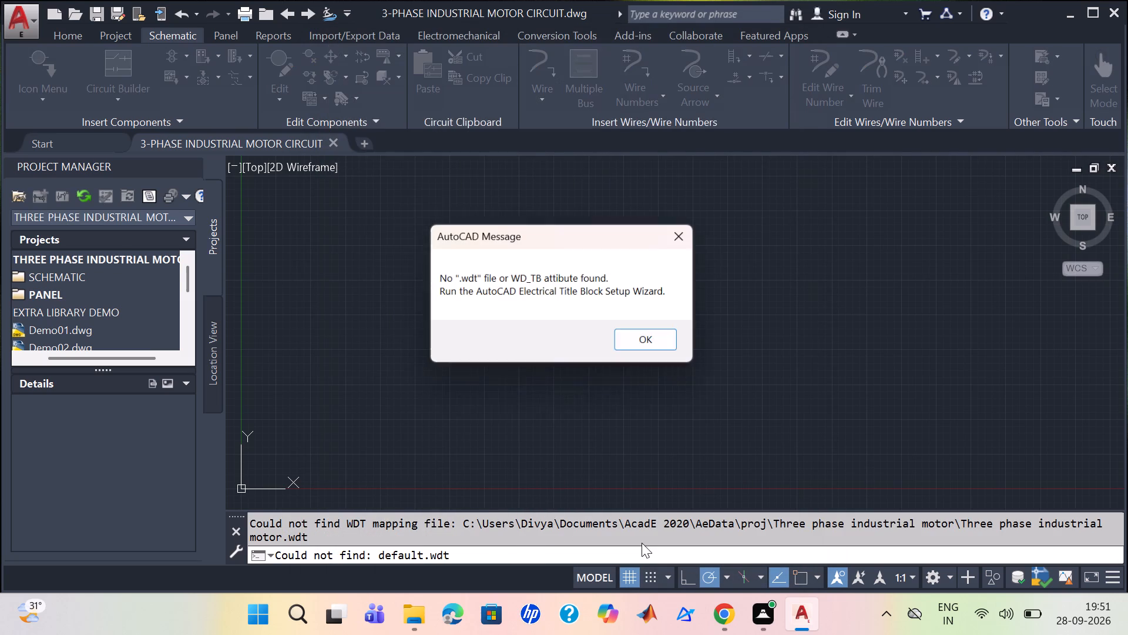
left_click(637, 336)
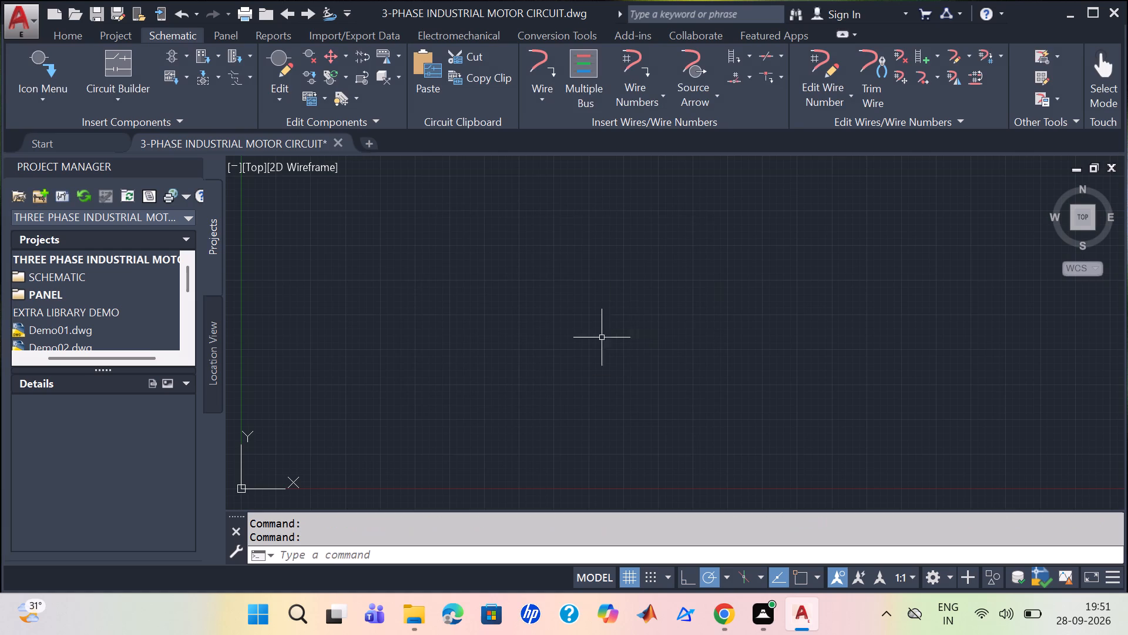
Expand the PANEL subfolder in the project tree and check the 3-PHASE INDUSTRIAL MOTOR CIRCUIT drawing in it.
left_click_drag(183, 294, 183, 304)
left_click_drag(187, 304, 204, 252)
left_click_drag(75, 356, 16, 346)
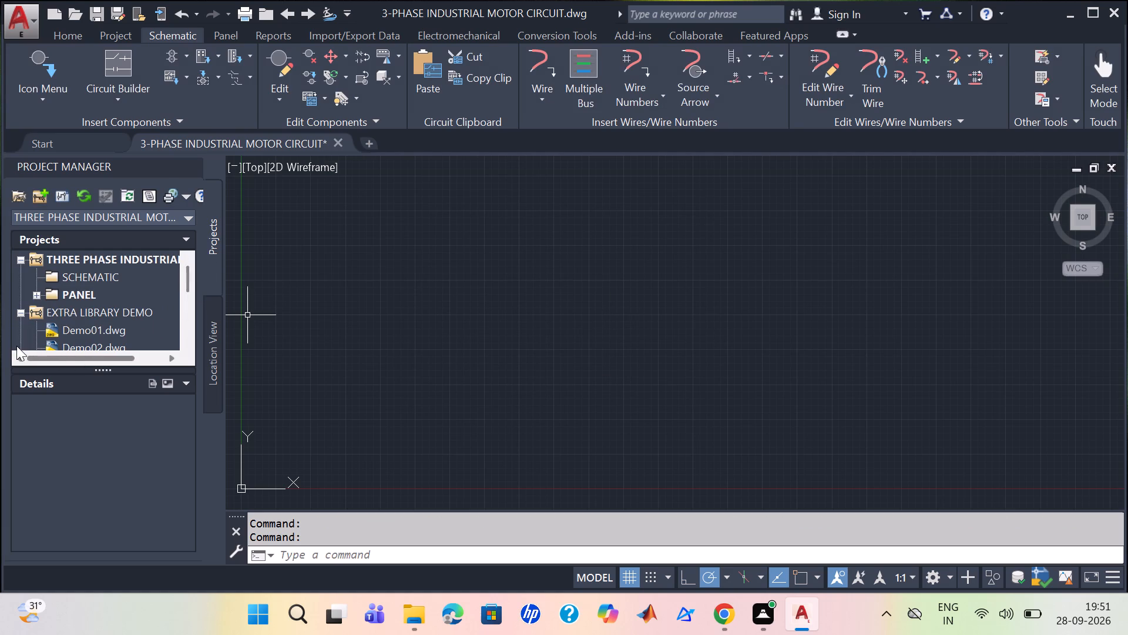
left_click_drag(16, 346, 6, 349)
left_click(35, 296)
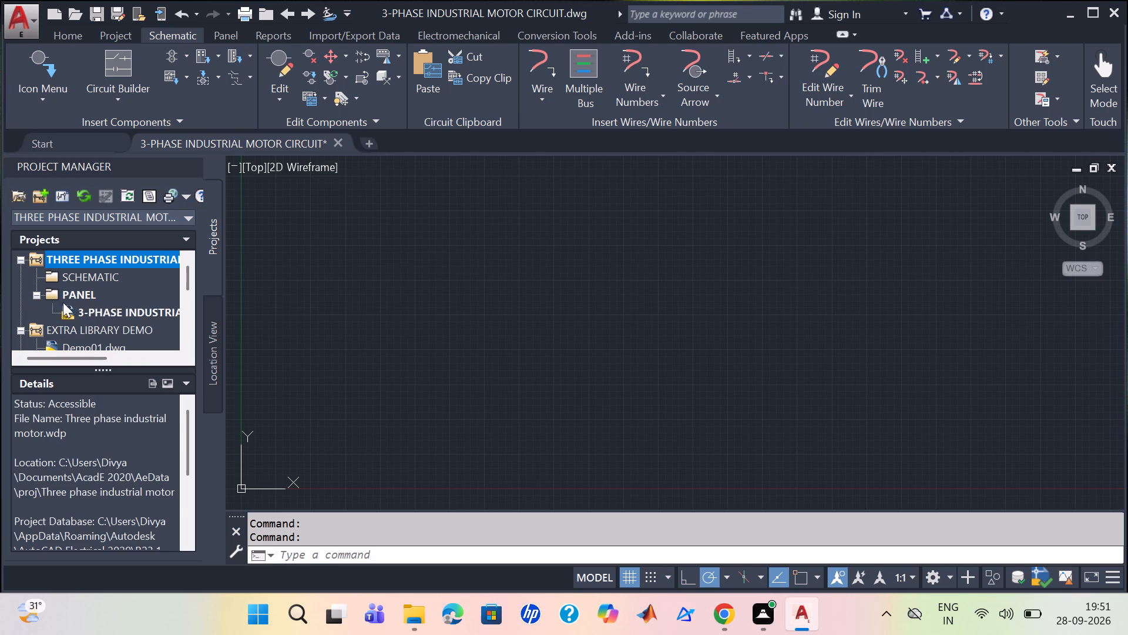
double_click(80, 312)
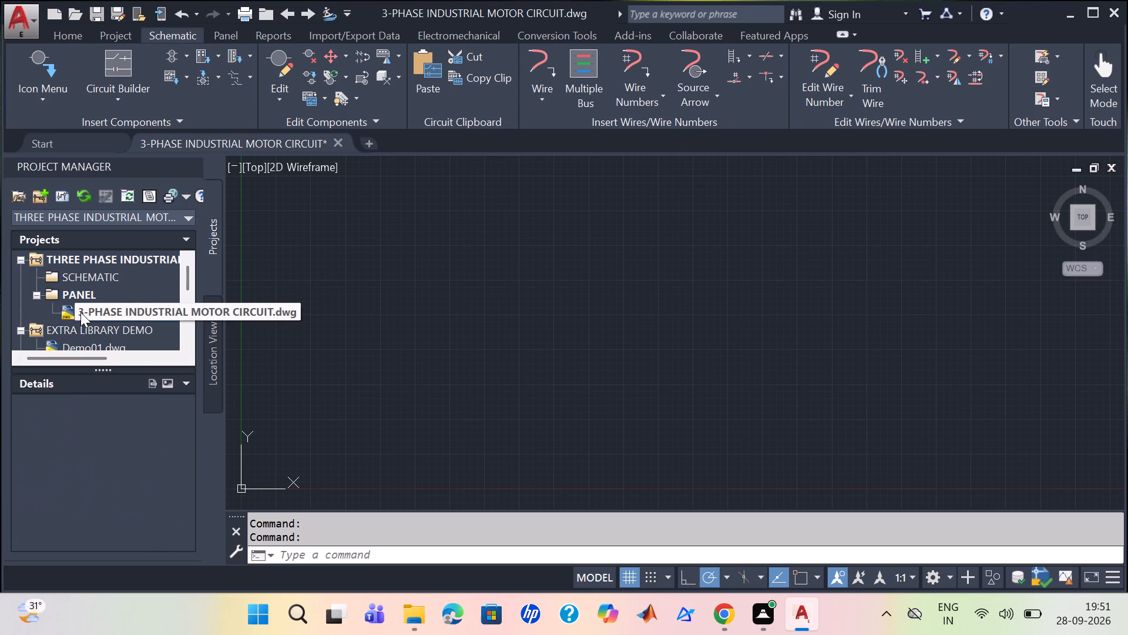
double_click(126, 305)
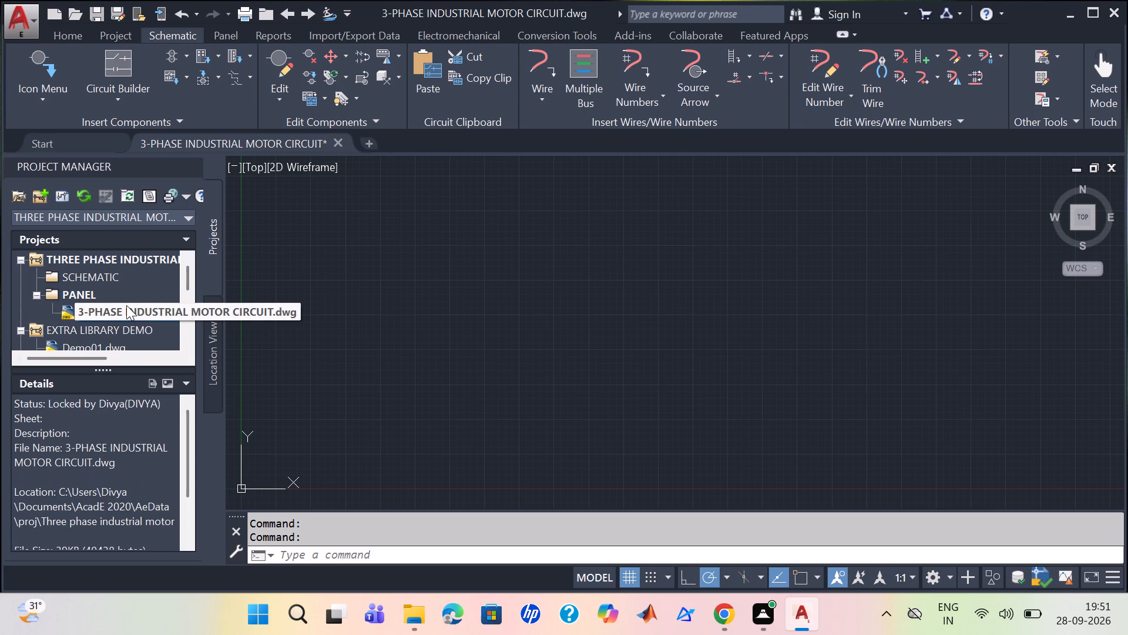
left_click(127, 309)
left_click(124, 309)
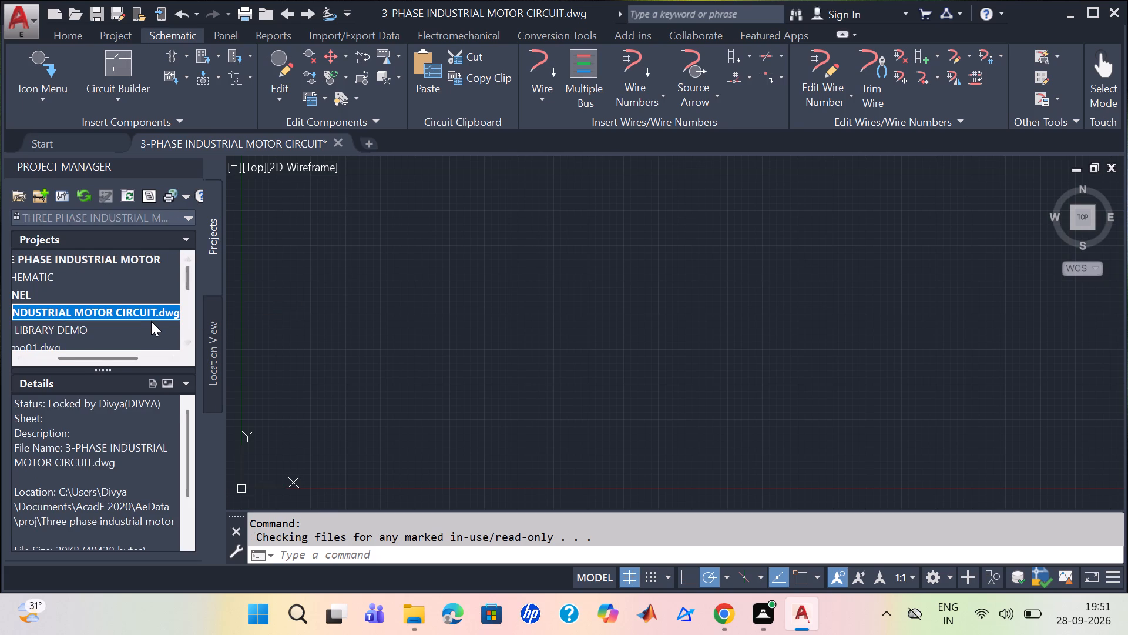
scroll(160, 322, "down", 1)
scroll(107, 279, "up", 2)
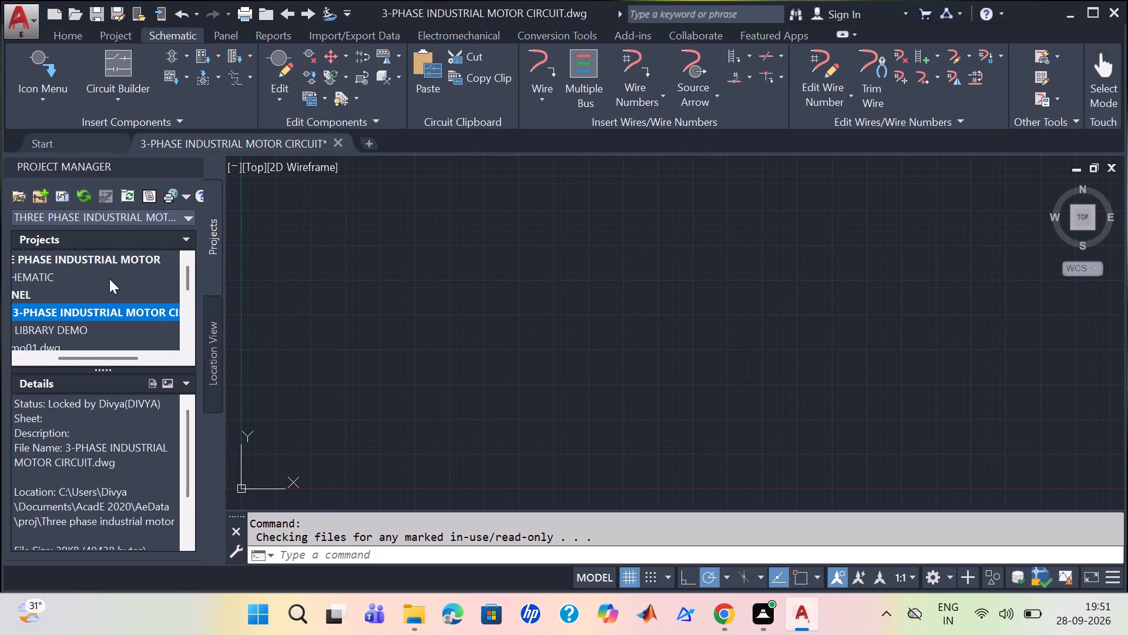
Create a new drawing named POWER CIRCUIT in the SCHEMATIC subfolder of the Three phase industrial motor project.
left_click(42, 274)
left_click_drag(93, 359, 27, 359)
left_click(56, 275)
left_click(49, 275)
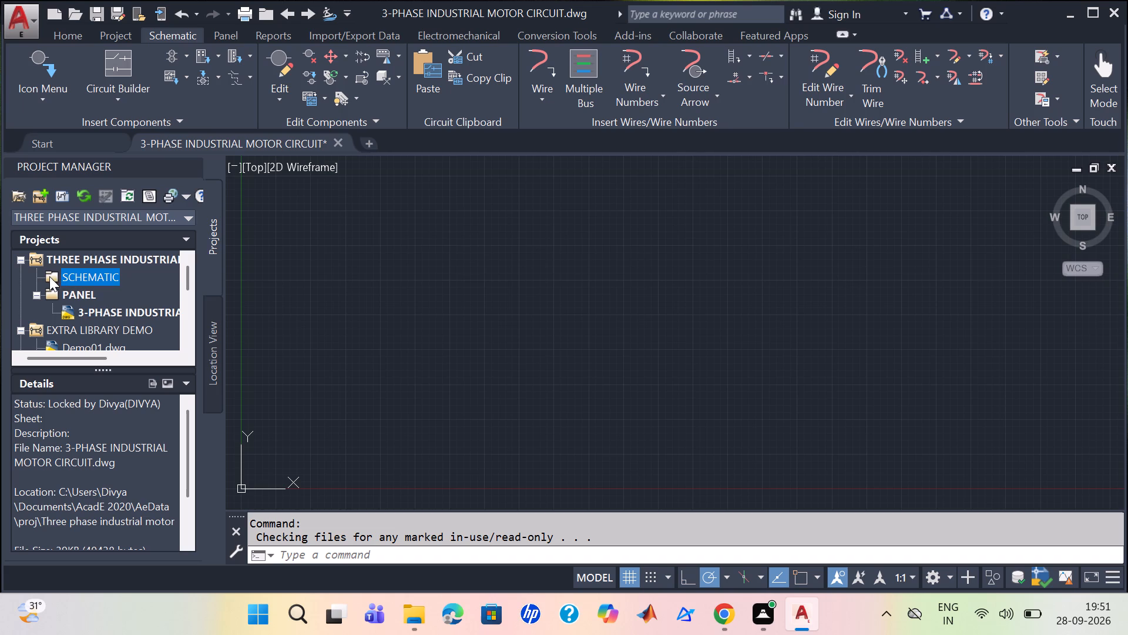
right_click(49, 277)
left_click(126, 453)
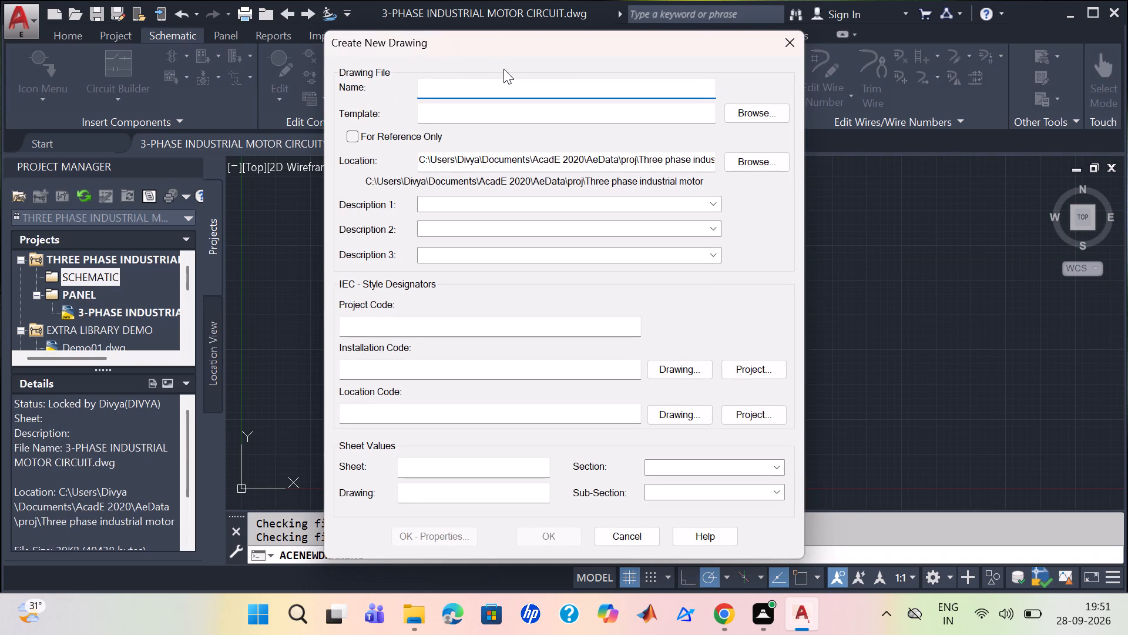
key("3")
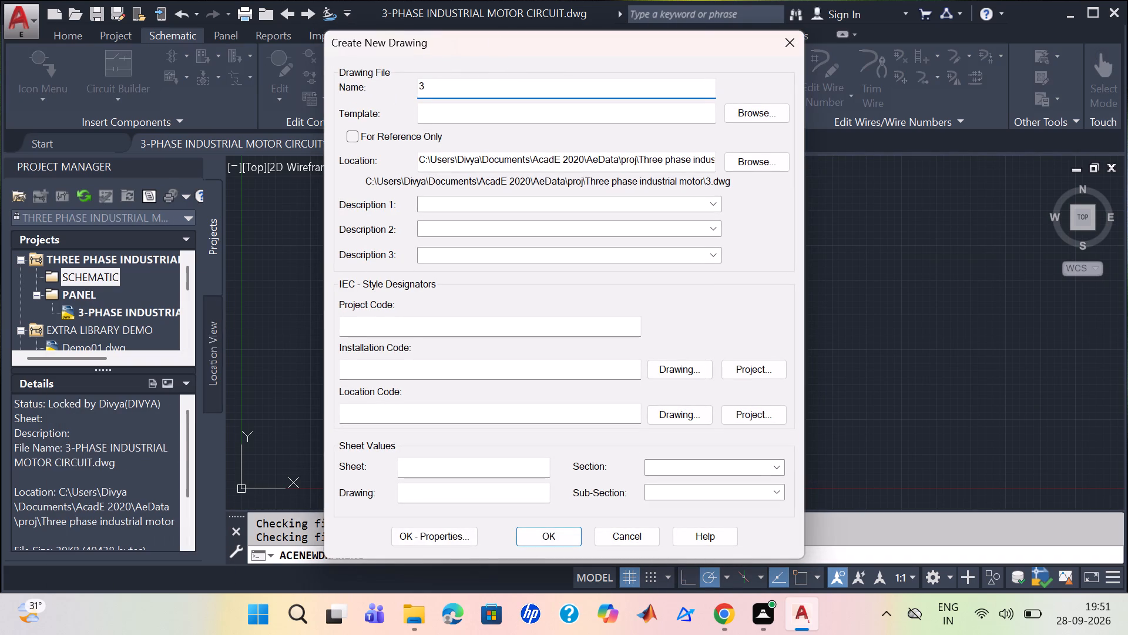
key("minus")
type("PHASW")
key("space")
key("BackSpace")
key("BackSpace")
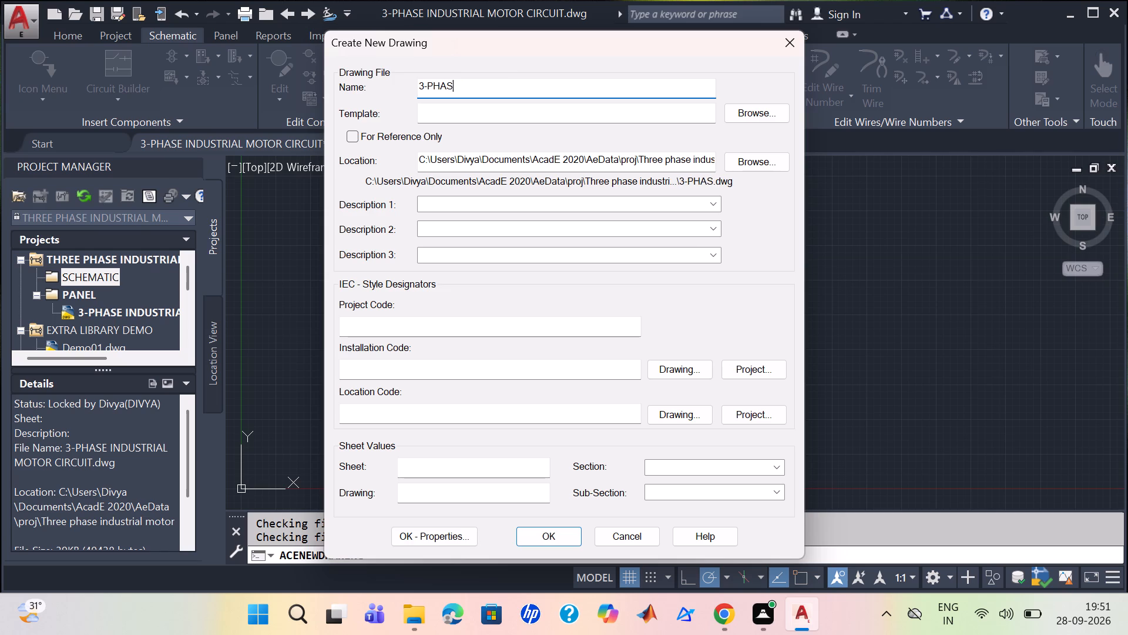
key("BackSpace")
key("BackSpace")
key("BackSpace")
key("BackSpace")
key("BackSpace")
key("BackSpace")
type("POWE")
type("R CU")
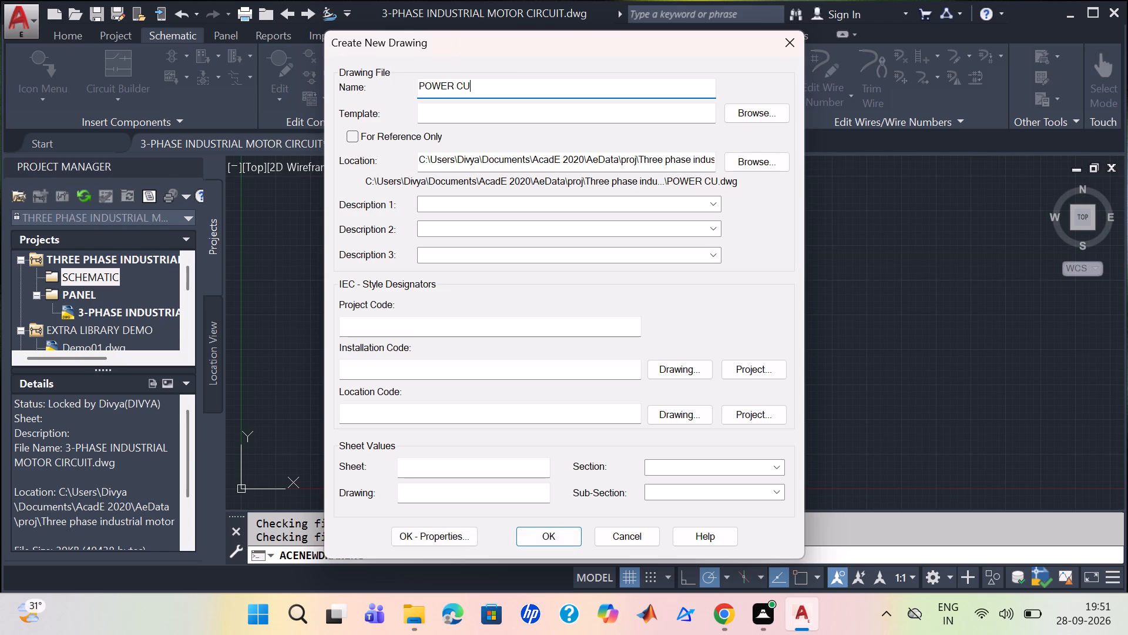
key("BackSpace")
type("IR")
type("CUIT")
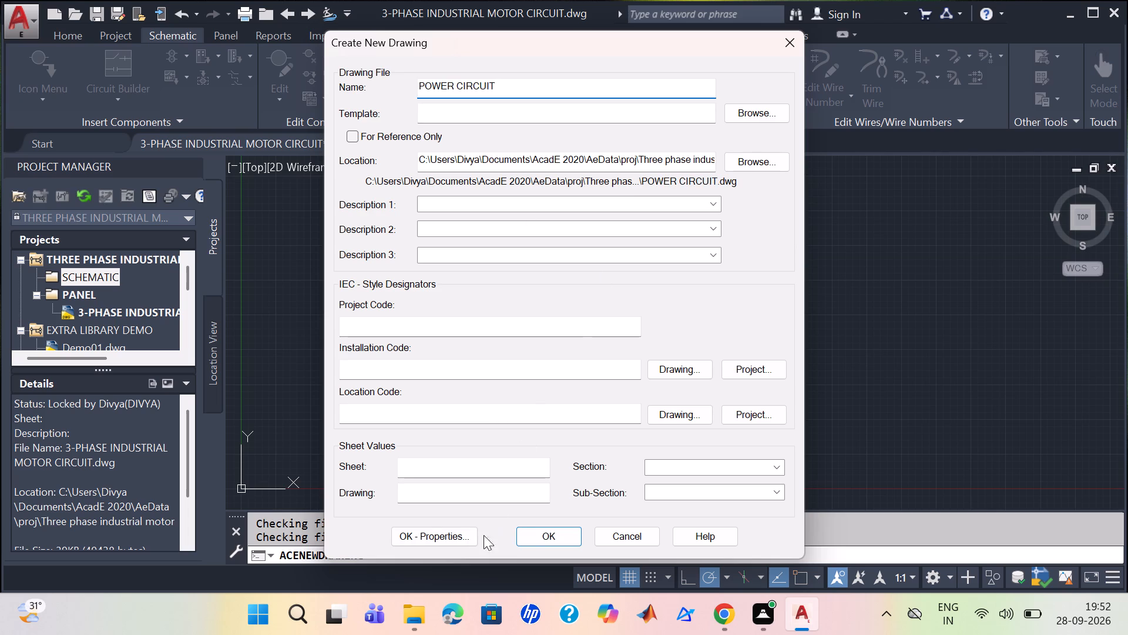
left_click(529, 534)
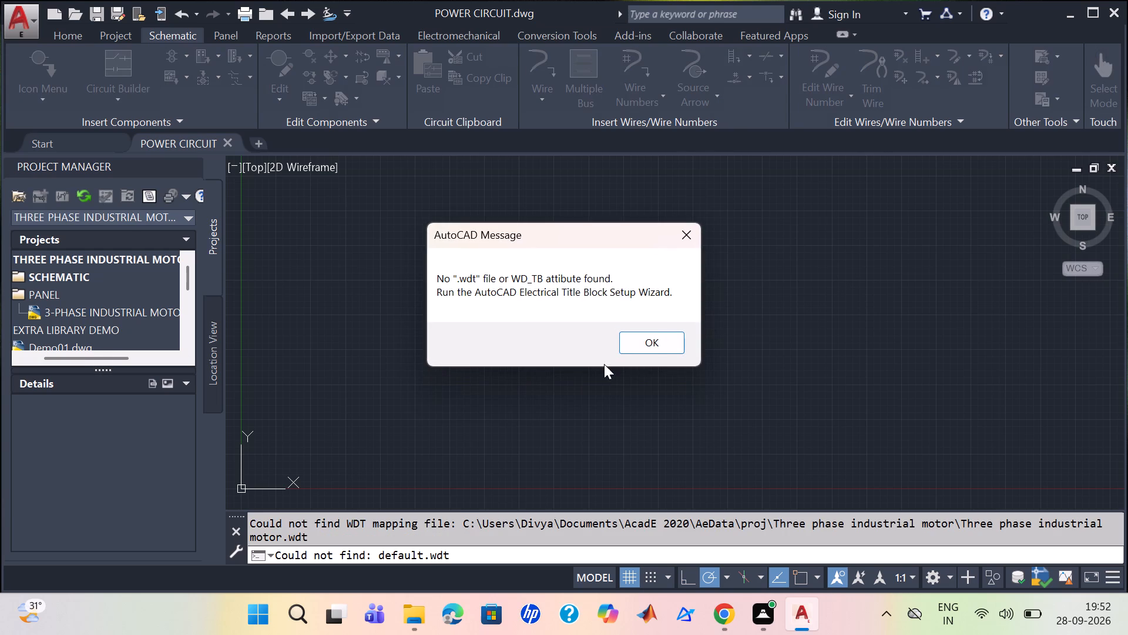
left_click(644, 346)
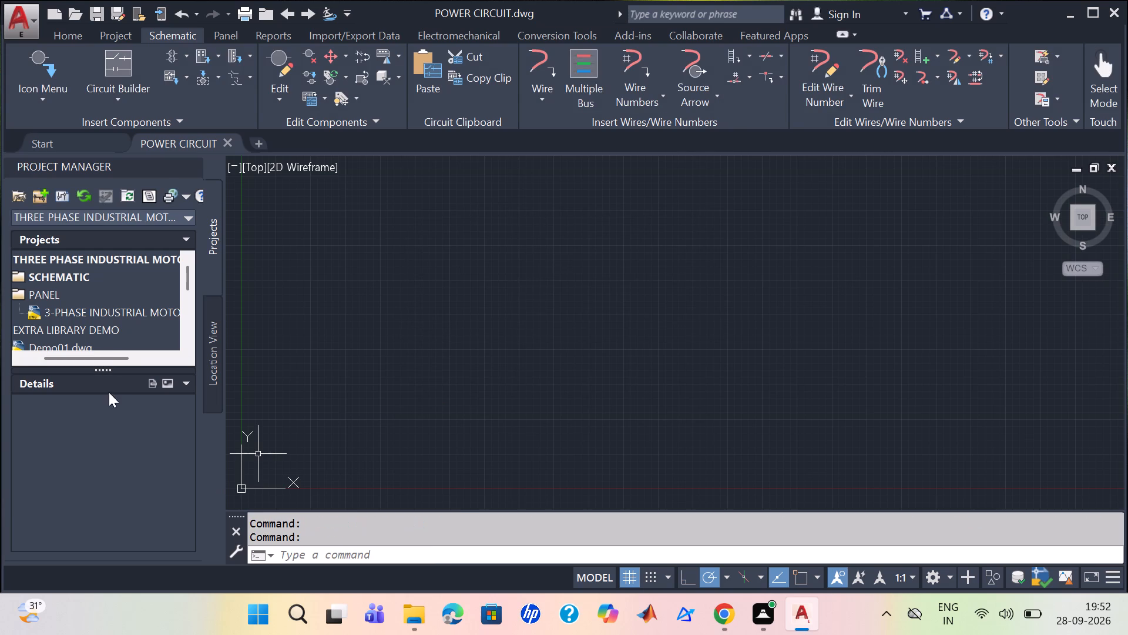
Expand the SCHEMATIC subfolder in the project tree and open its POWER CIRCUIT drawing.
left_click_drag(121, 355, 8, 391)
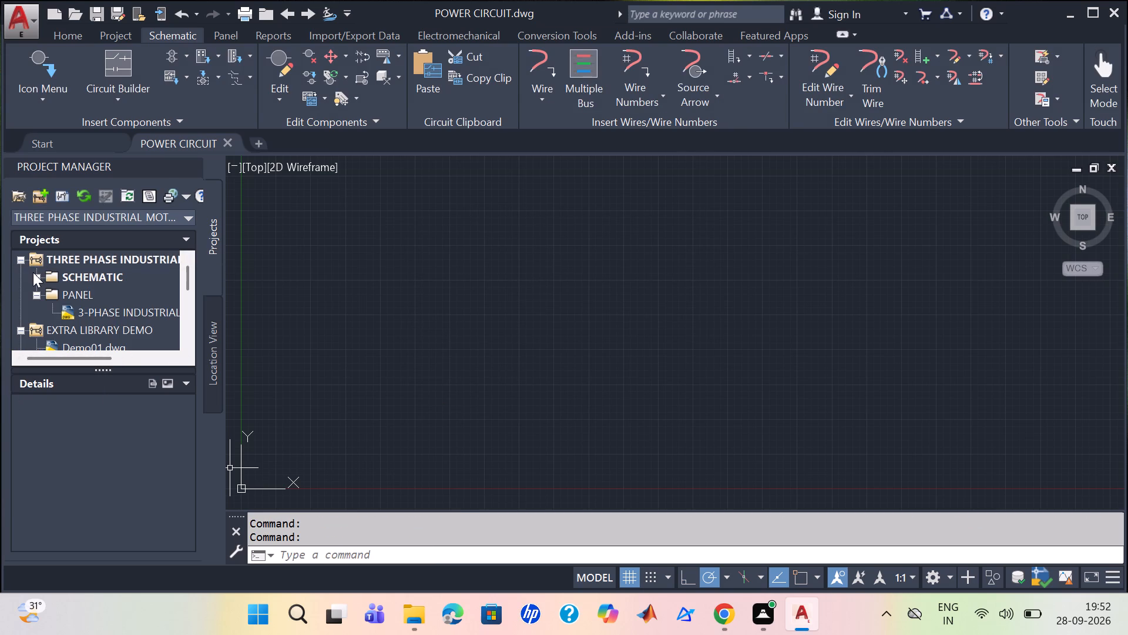
left_click(36, 275)
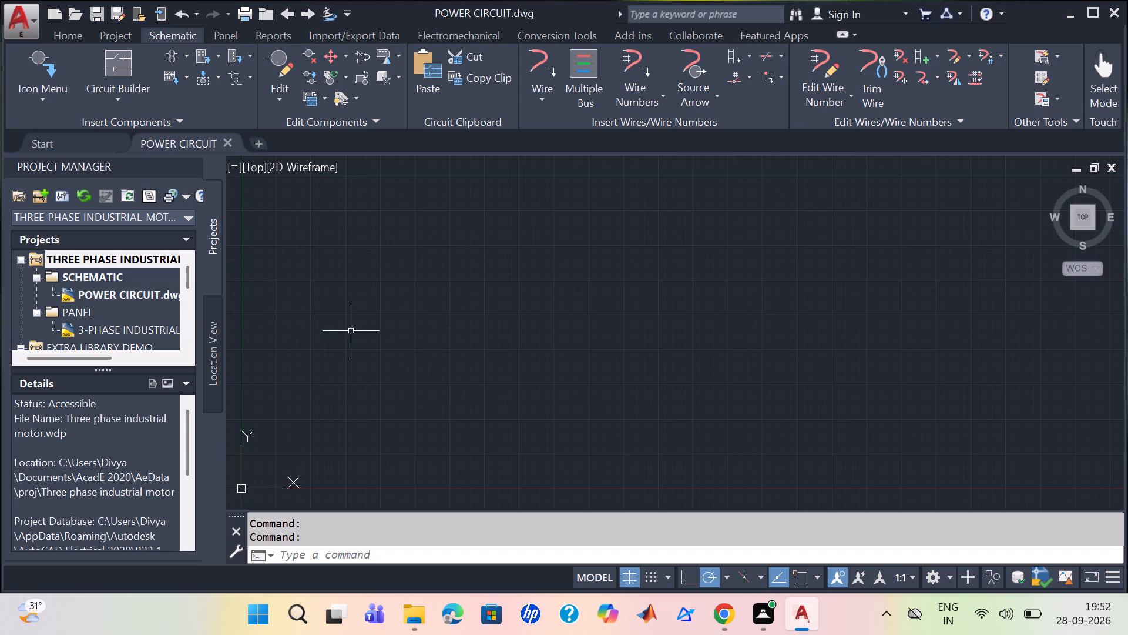
left_click(109, 287)
left_click(109, 287)
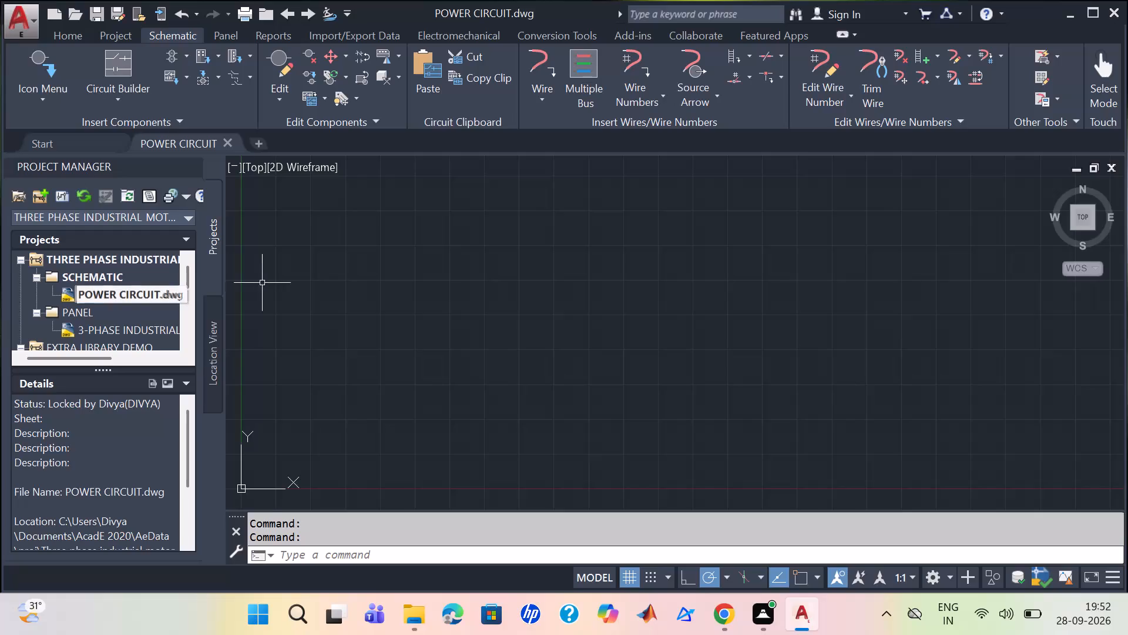
right_click(130, 295)
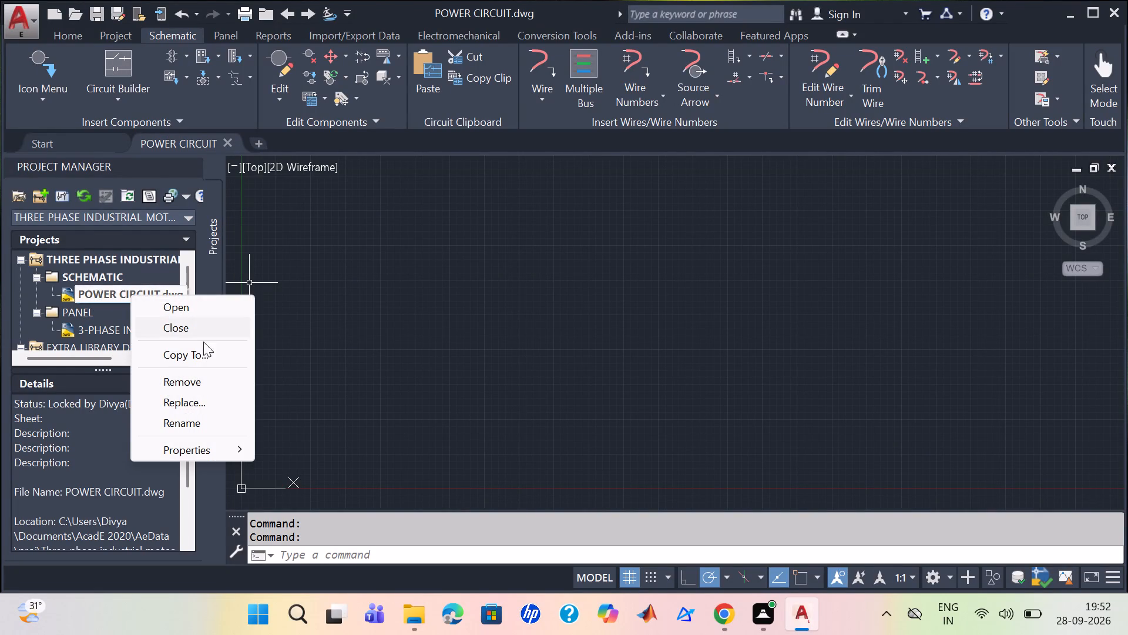
left_click(200, 305)
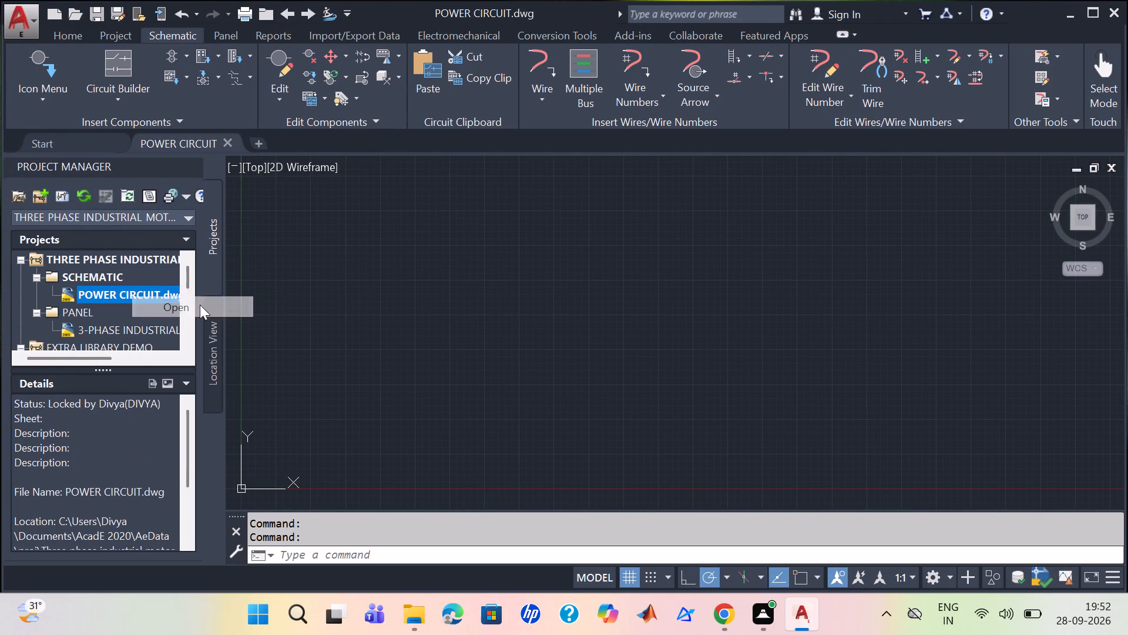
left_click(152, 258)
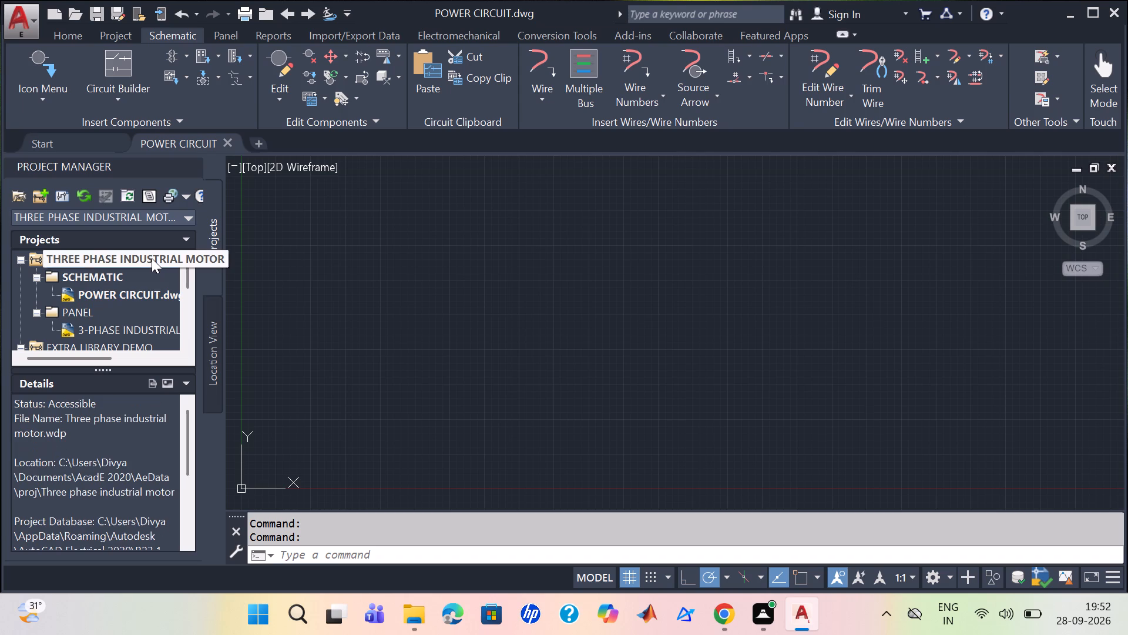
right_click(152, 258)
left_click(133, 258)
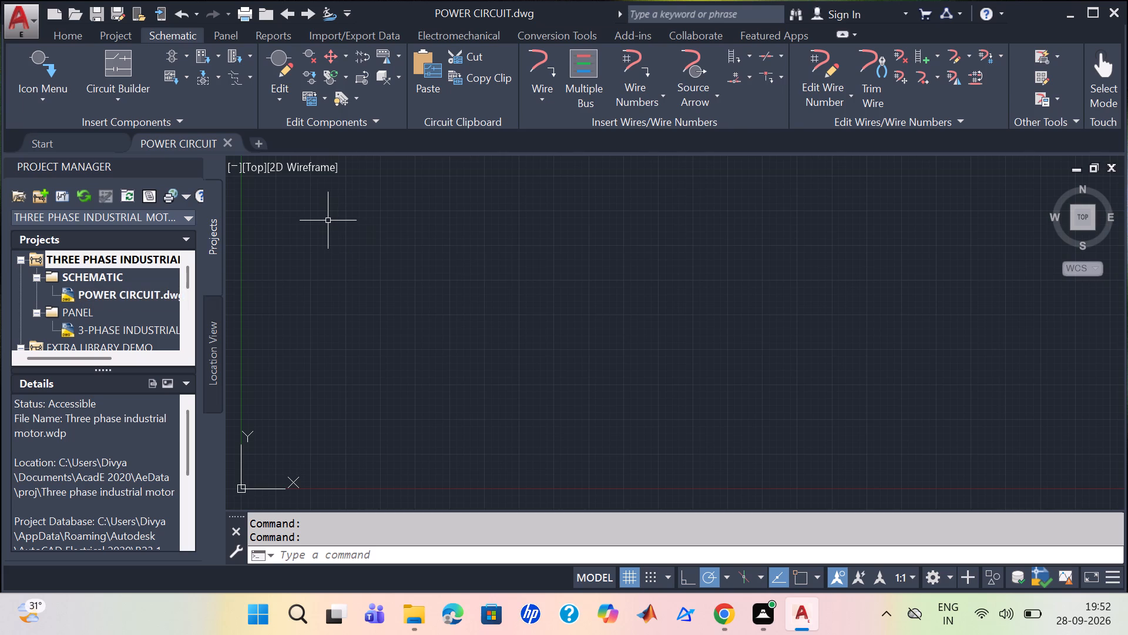
Draw a three-wire bus starting horizontally in empty space, running leftward and turning down to end just above the X axis.
double_click(585, 81)
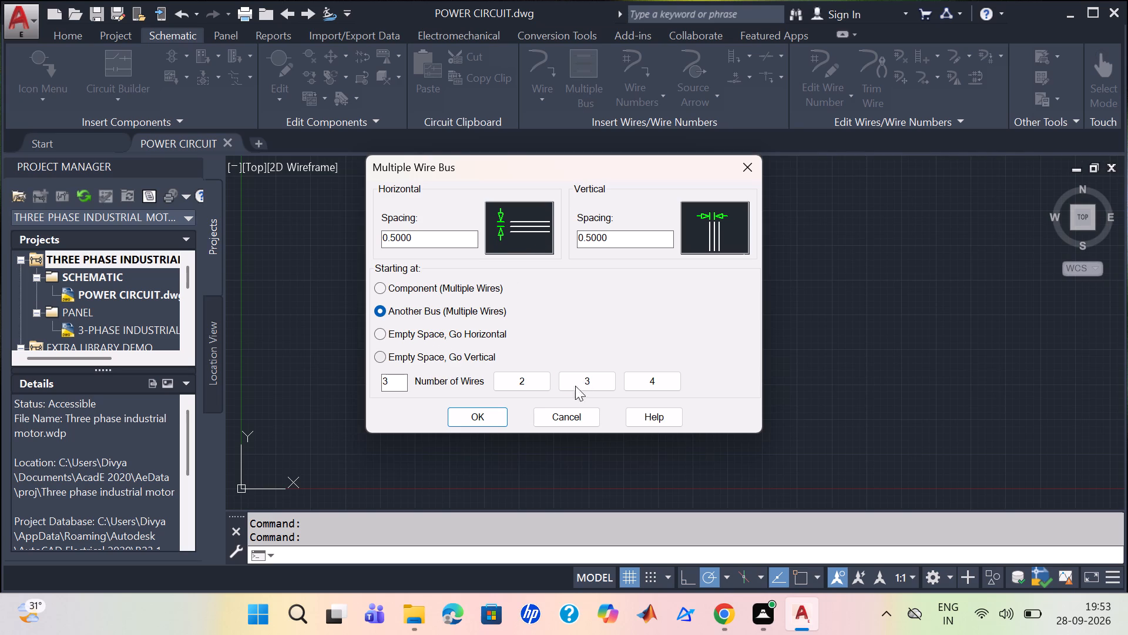
left_click(378, 329)
left_click(492, 417)
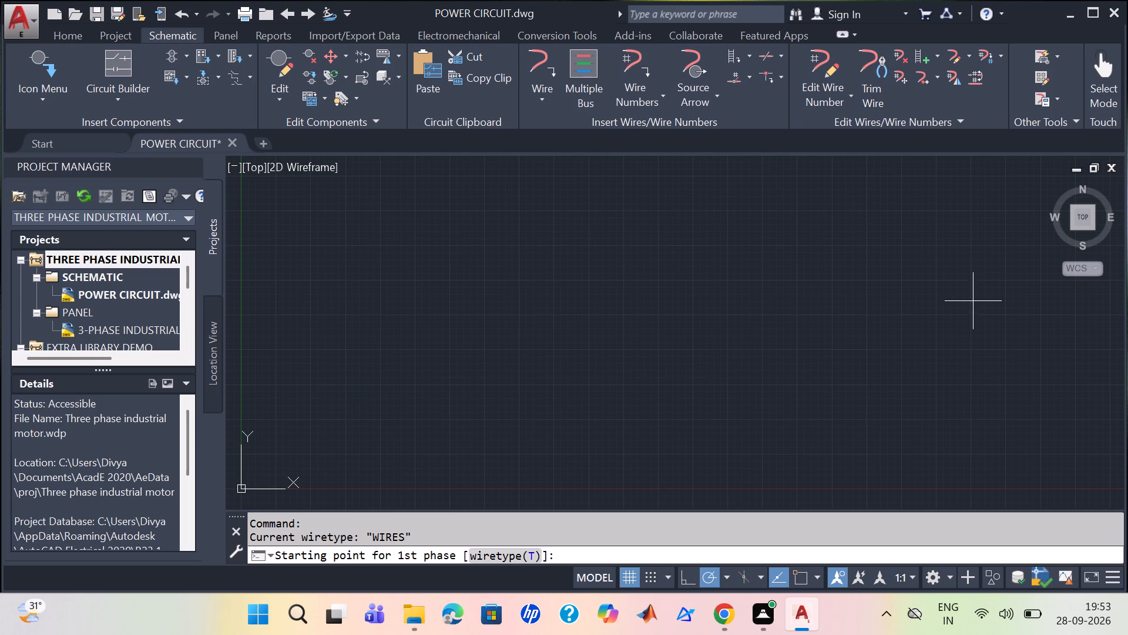
left_click(927, 189)
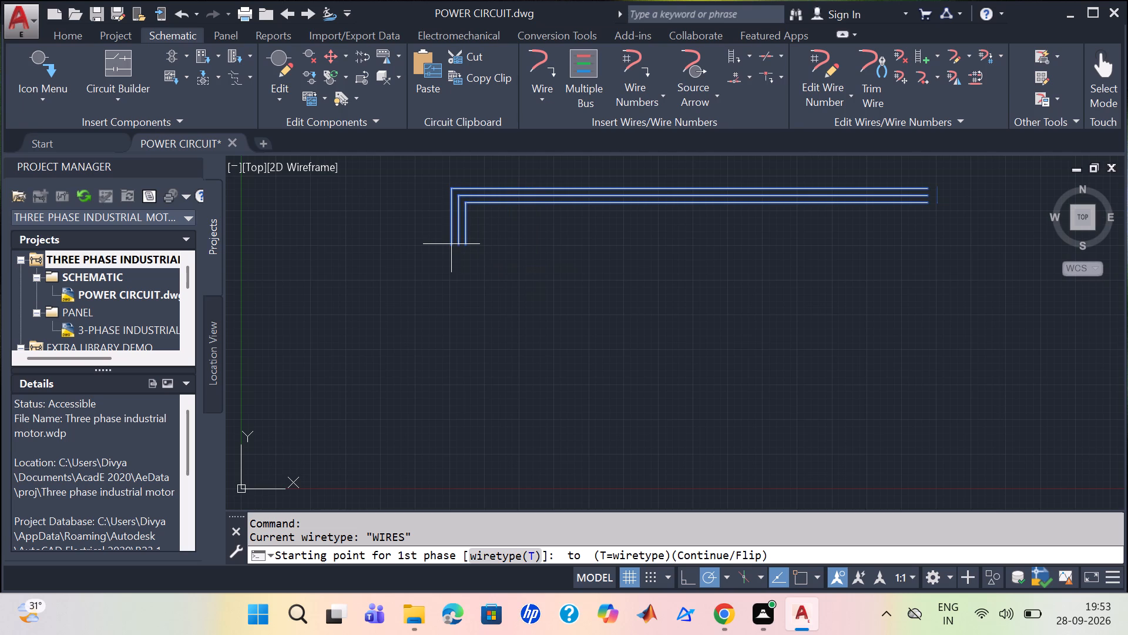
scroll(448, 369, "down", 2)
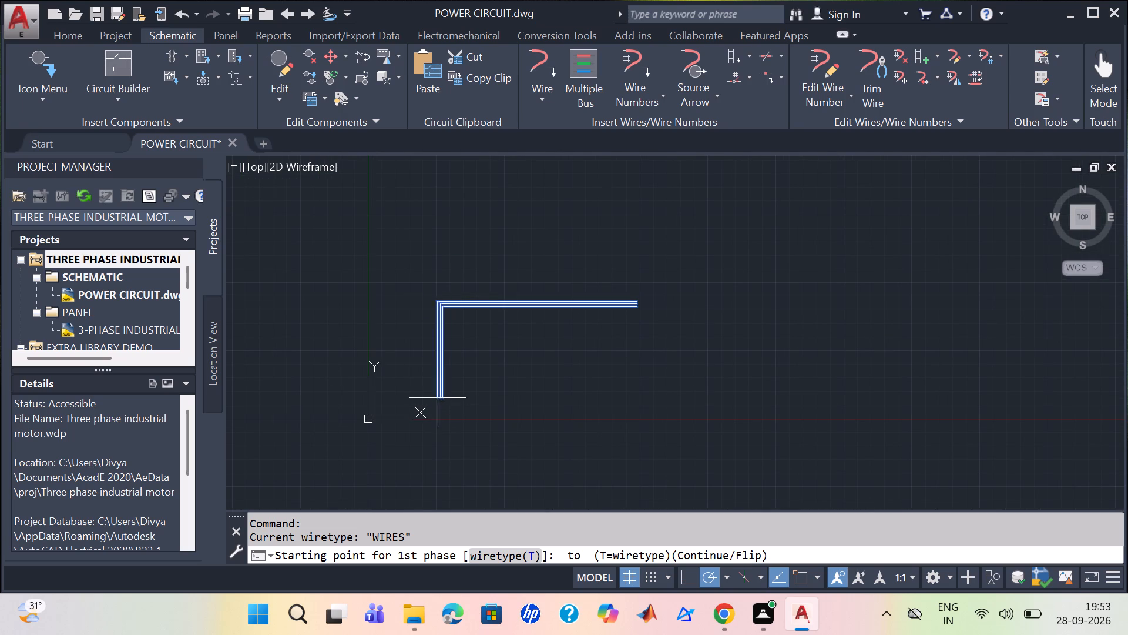
left_click(449, 410)
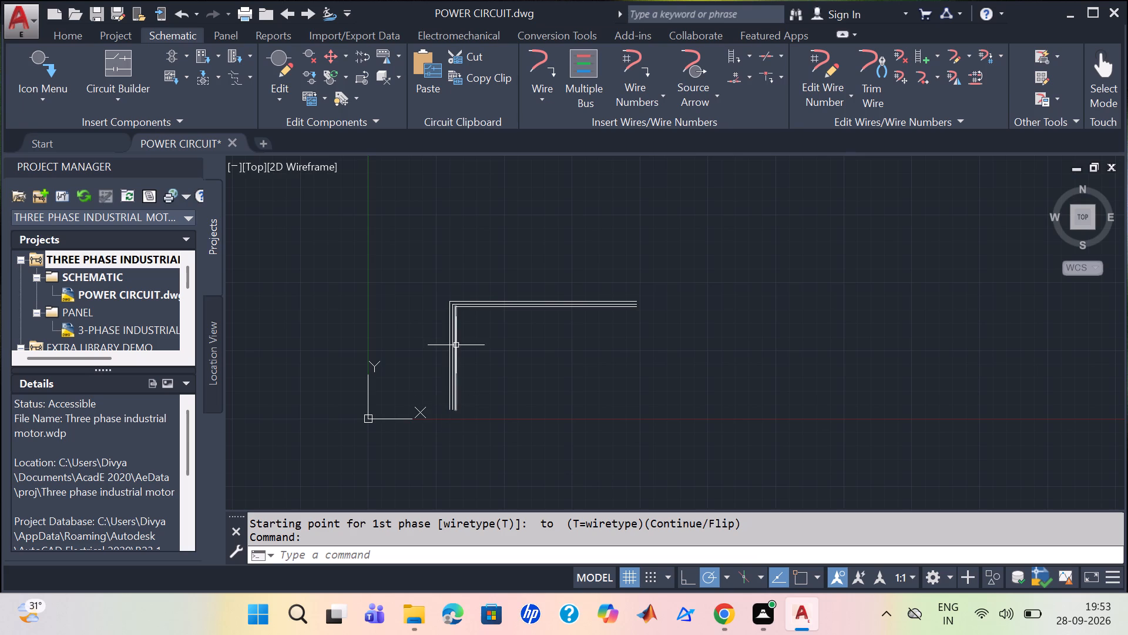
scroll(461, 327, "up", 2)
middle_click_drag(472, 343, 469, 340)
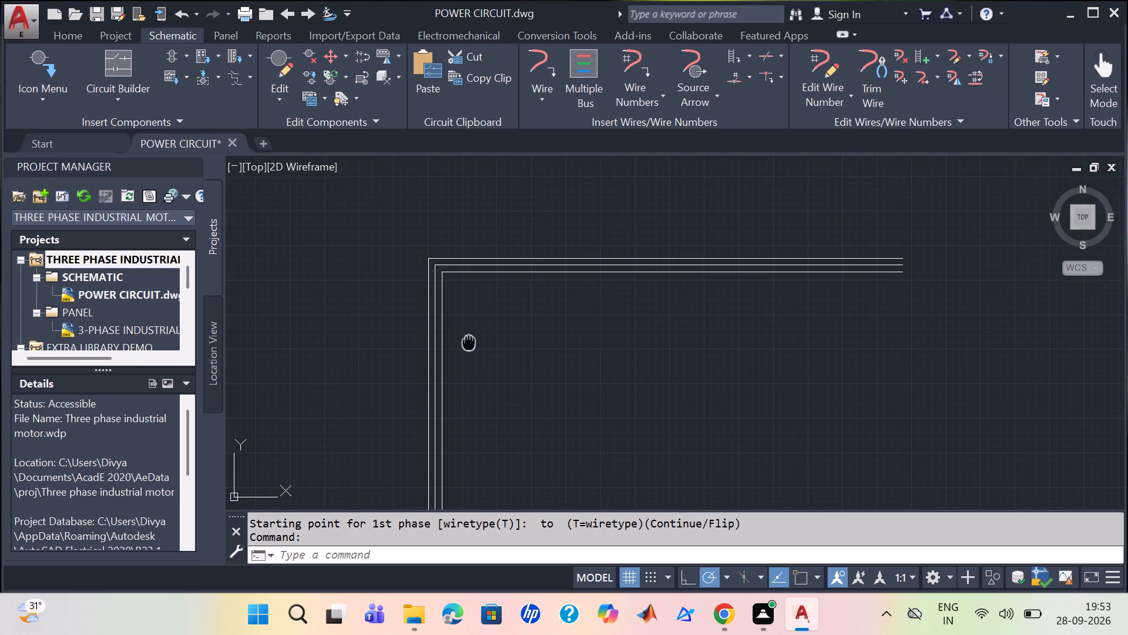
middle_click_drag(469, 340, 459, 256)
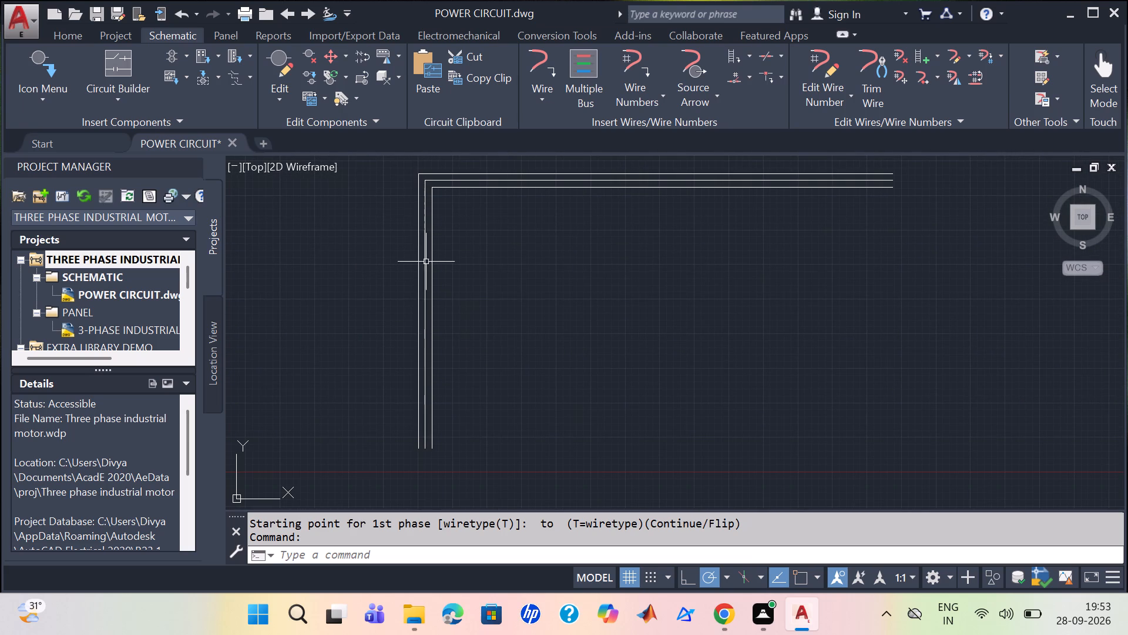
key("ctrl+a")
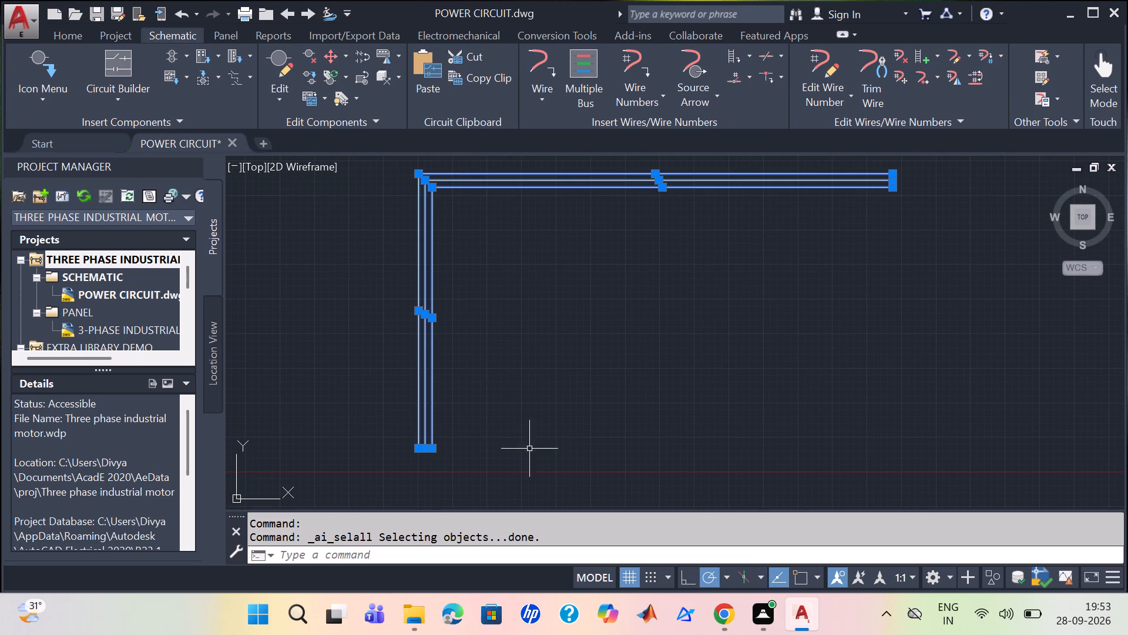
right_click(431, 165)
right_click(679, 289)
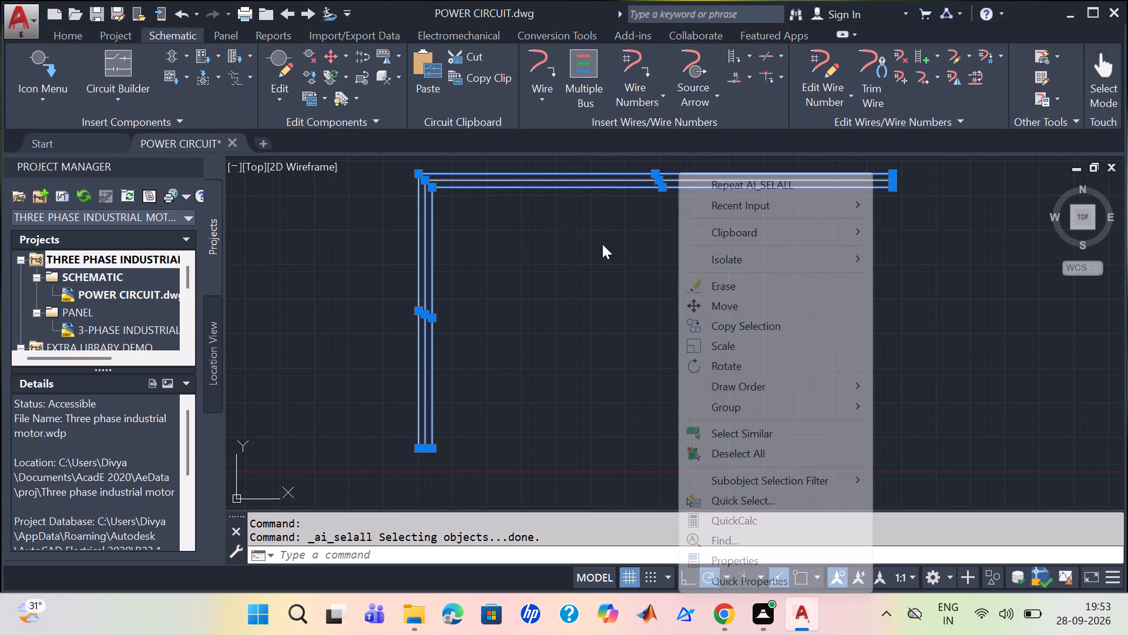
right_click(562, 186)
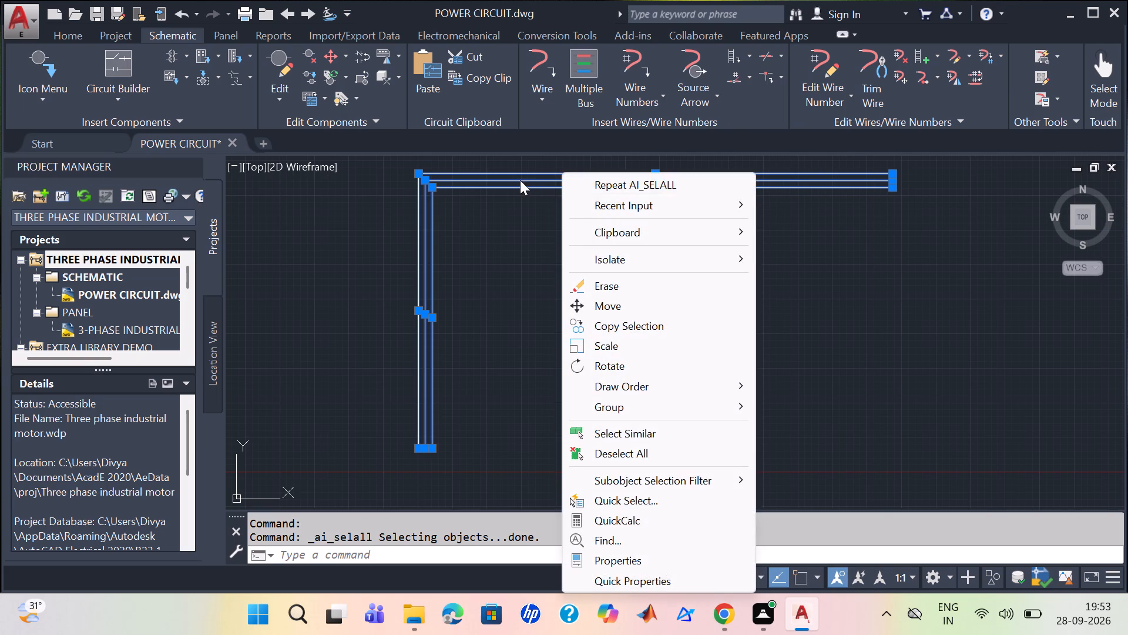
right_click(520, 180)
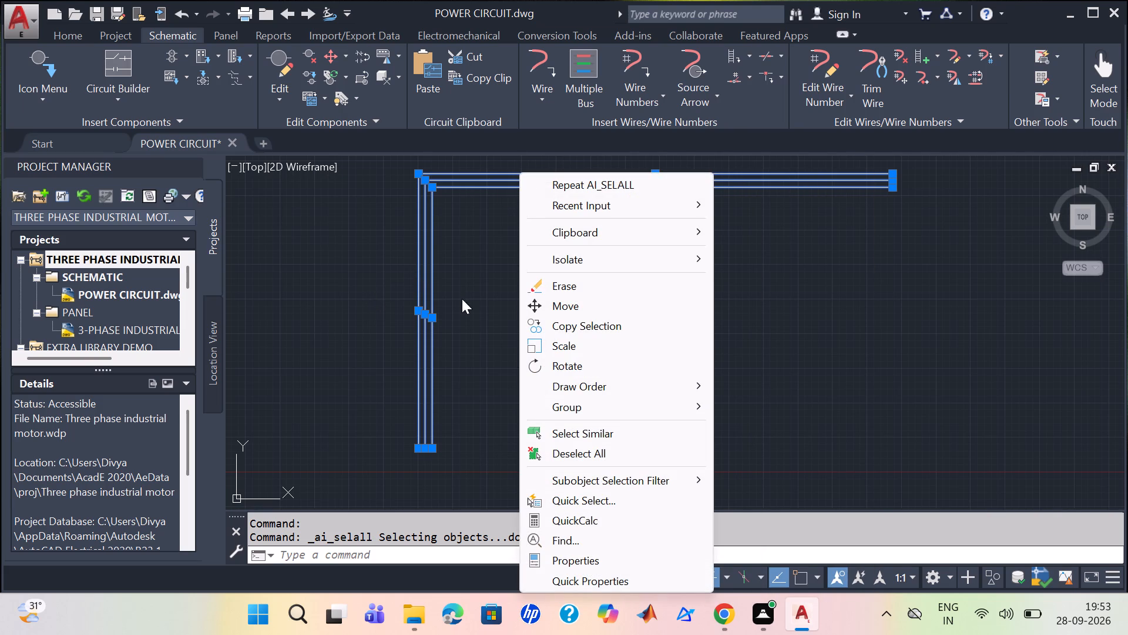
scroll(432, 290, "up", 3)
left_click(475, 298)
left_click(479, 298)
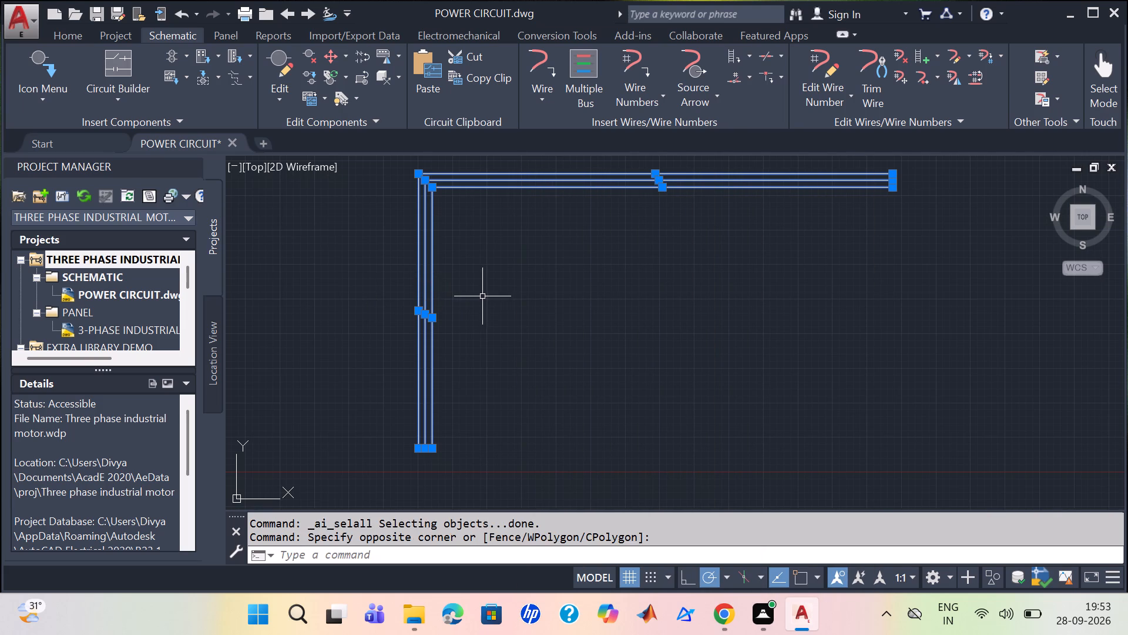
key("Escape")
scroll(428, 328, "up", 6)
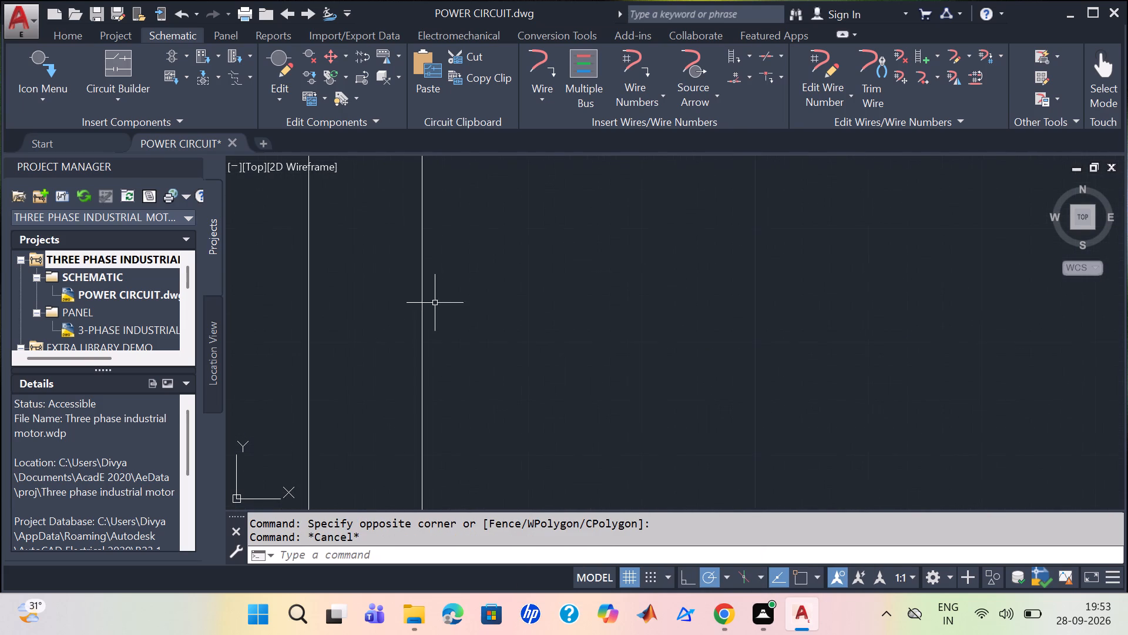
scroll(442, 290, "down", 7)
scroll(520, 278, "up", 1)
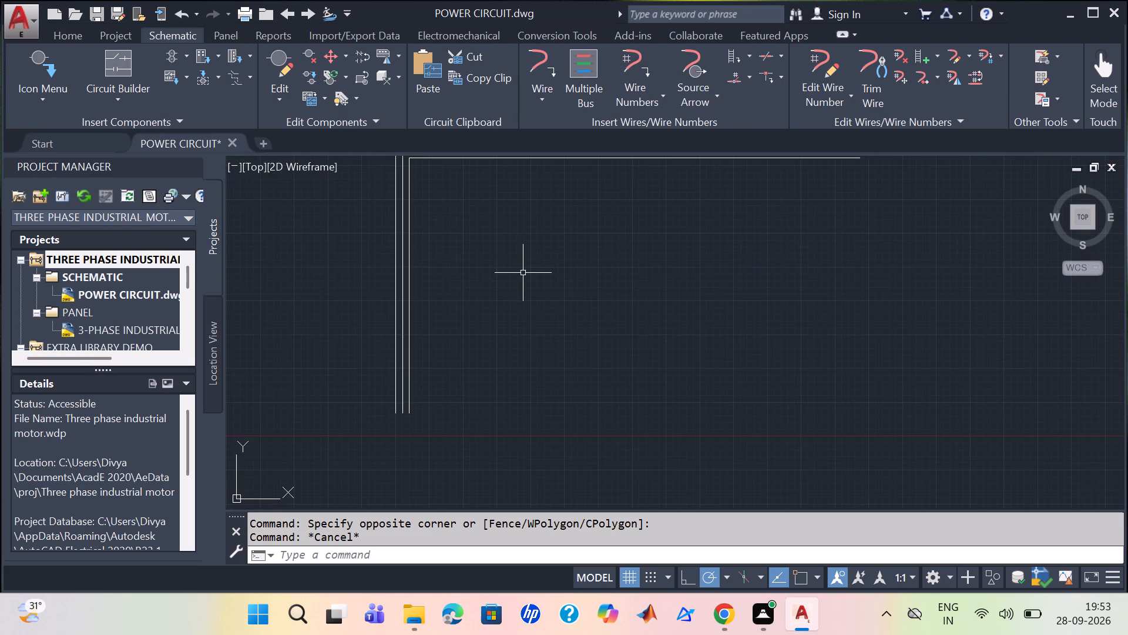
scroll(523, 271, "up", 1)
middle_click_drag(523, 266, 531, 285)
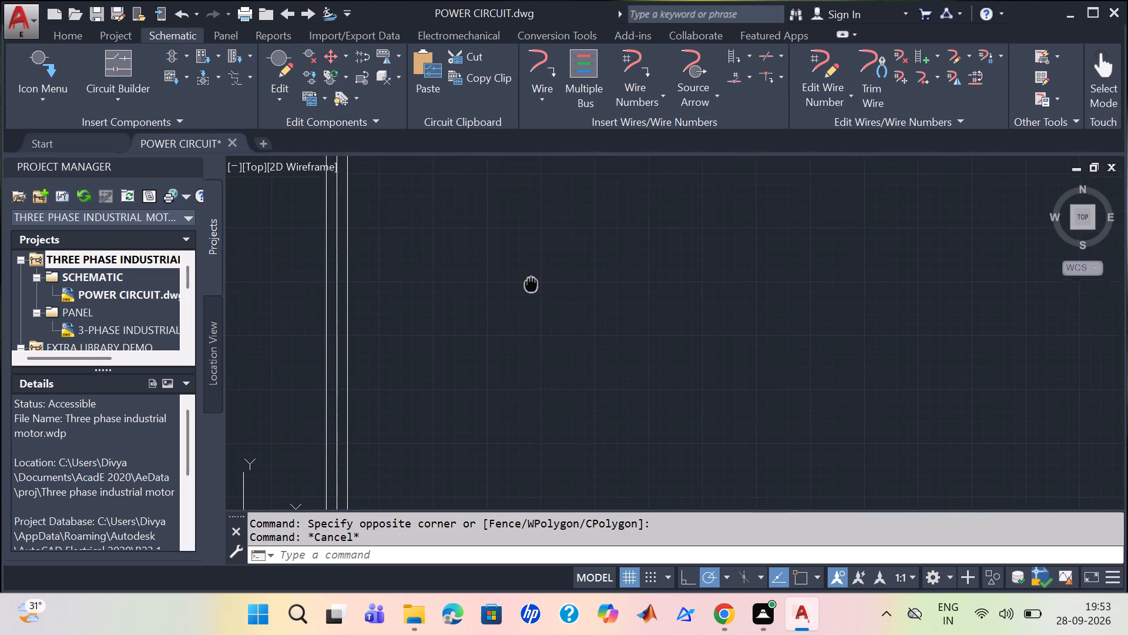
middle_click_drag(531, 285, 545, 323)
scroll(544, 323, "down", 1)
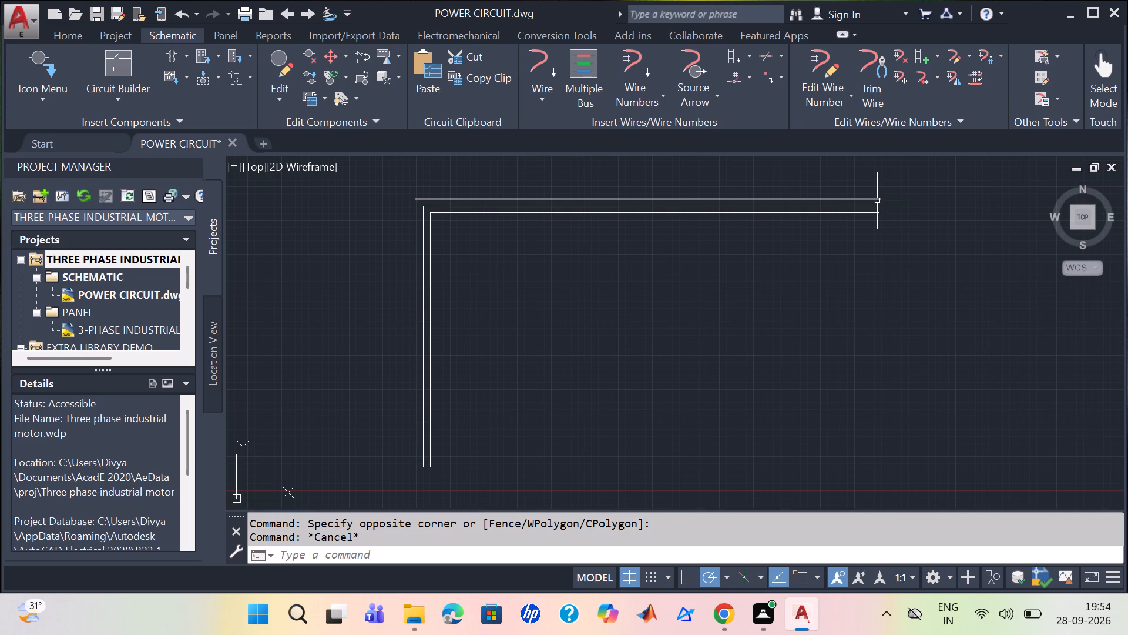
Branch a three-wire bus off the existing horizontal bus near its right end, running straight down to just above the X axis.
left_click(582, 89)
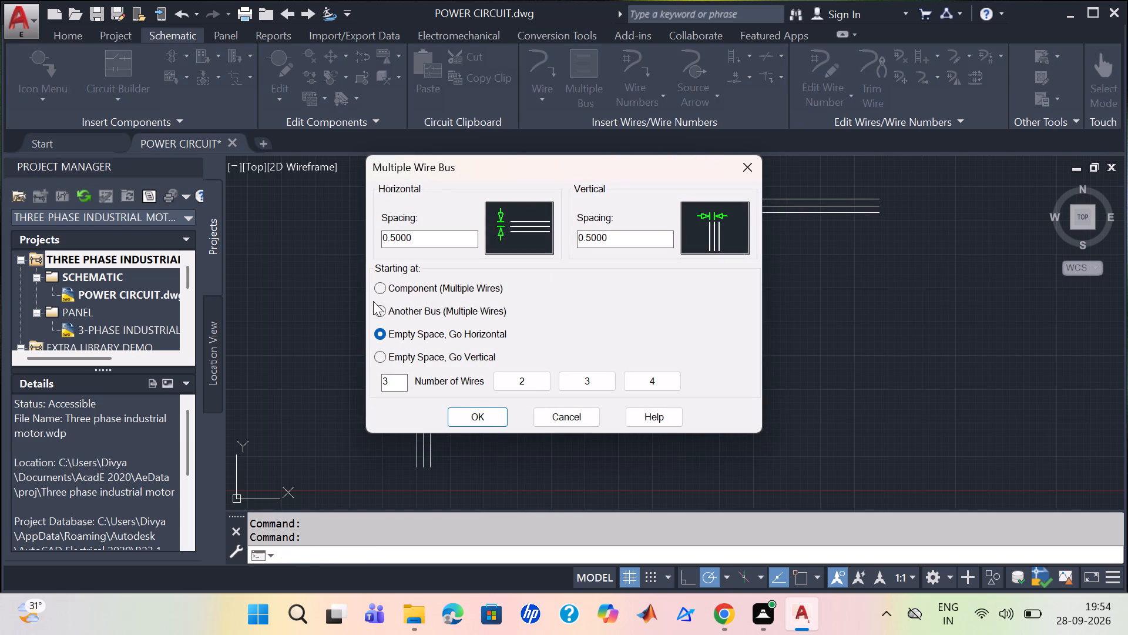
left_click(381, 312)
left_click(483, 415)
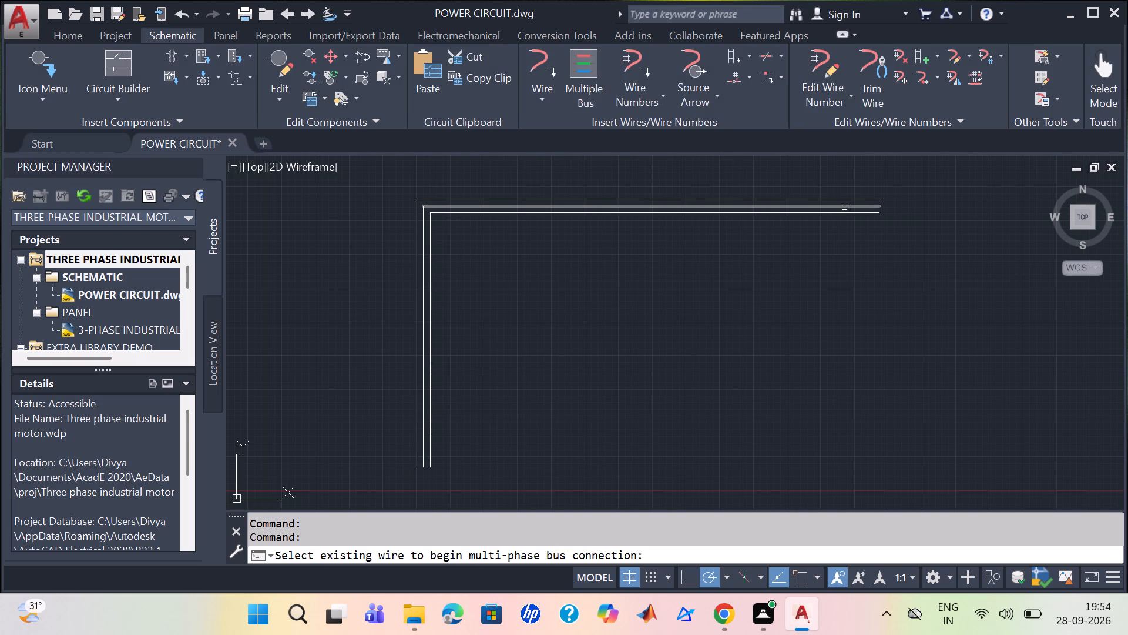
scroll(780, 200, "up", 1)
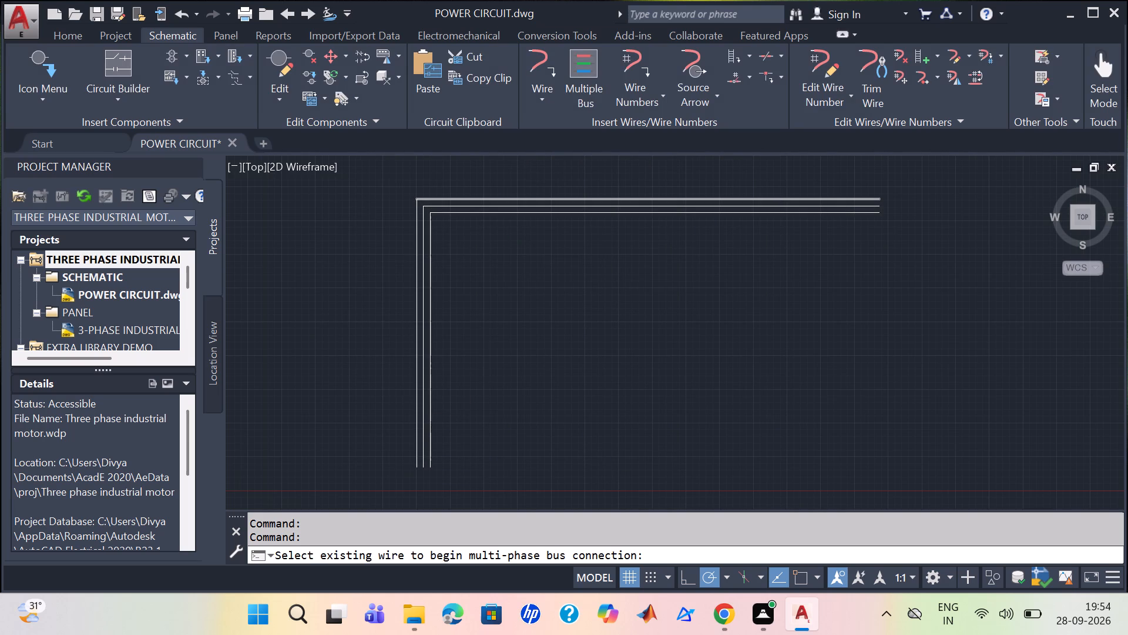
left_click(736, 199)
scroll(795, 392, "down", 3)
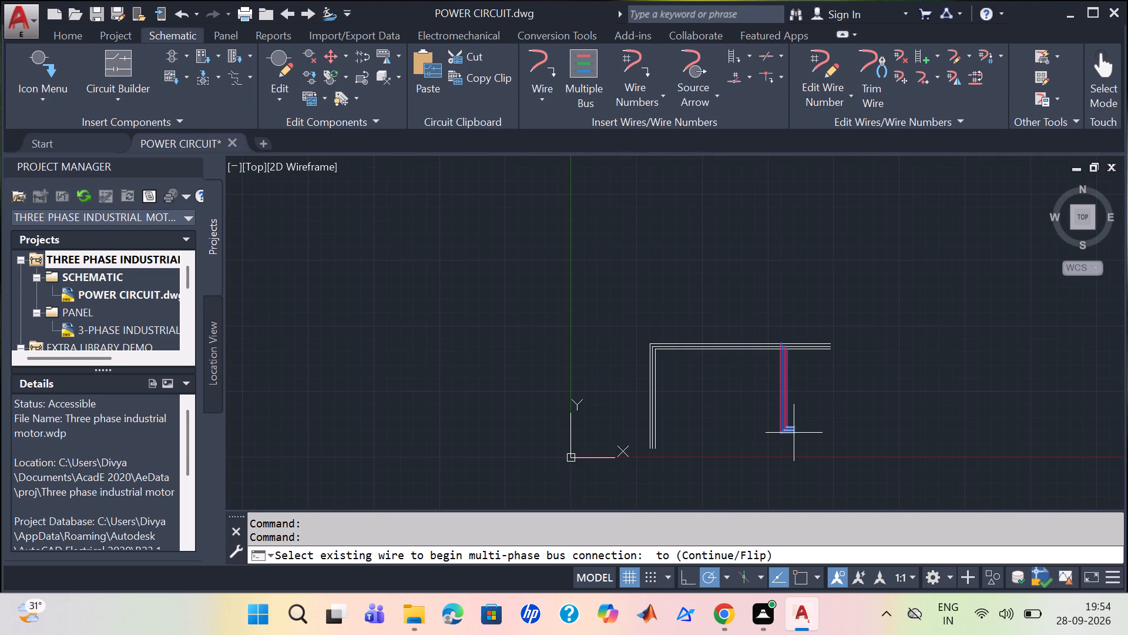
scroll(785, 447, "up", 1)
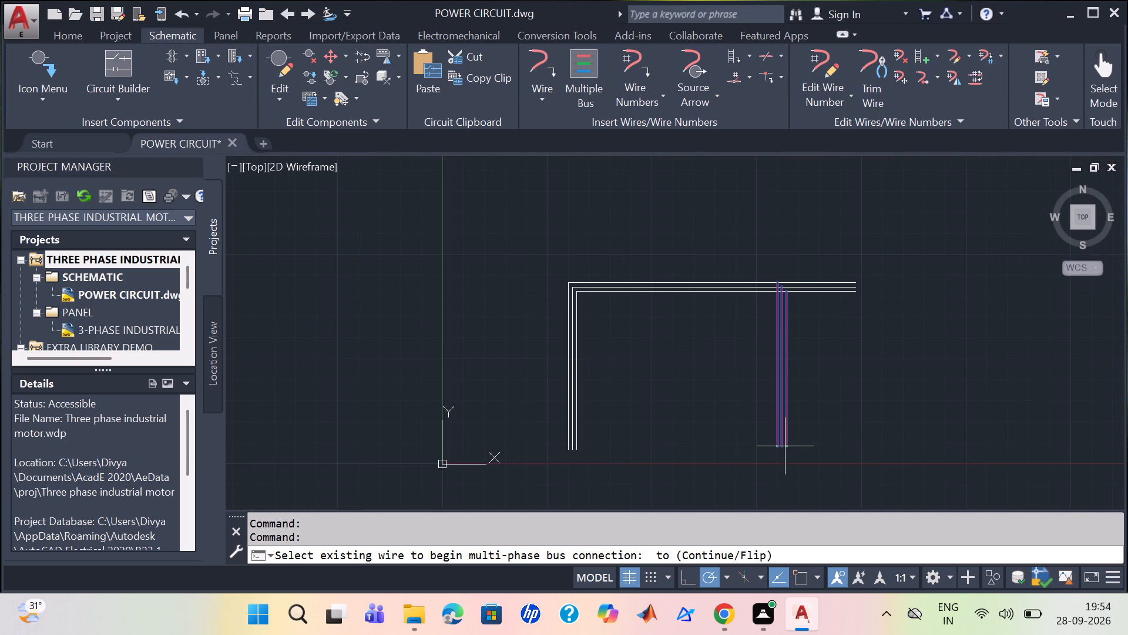
scroll(785, 446, "up", 1)
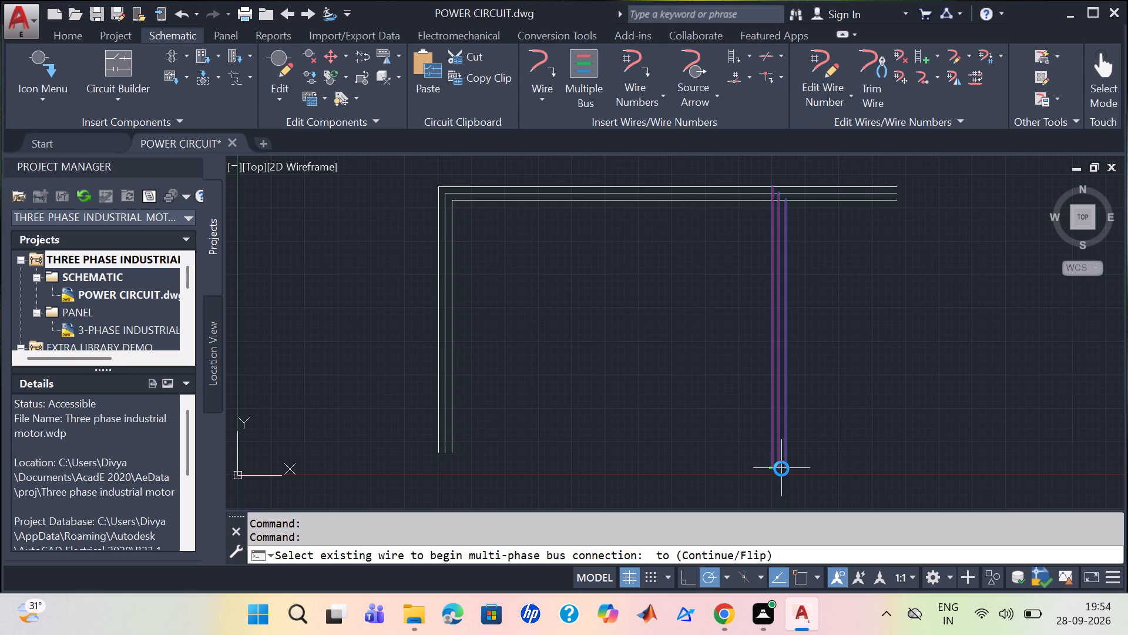
left_click(781, 469)
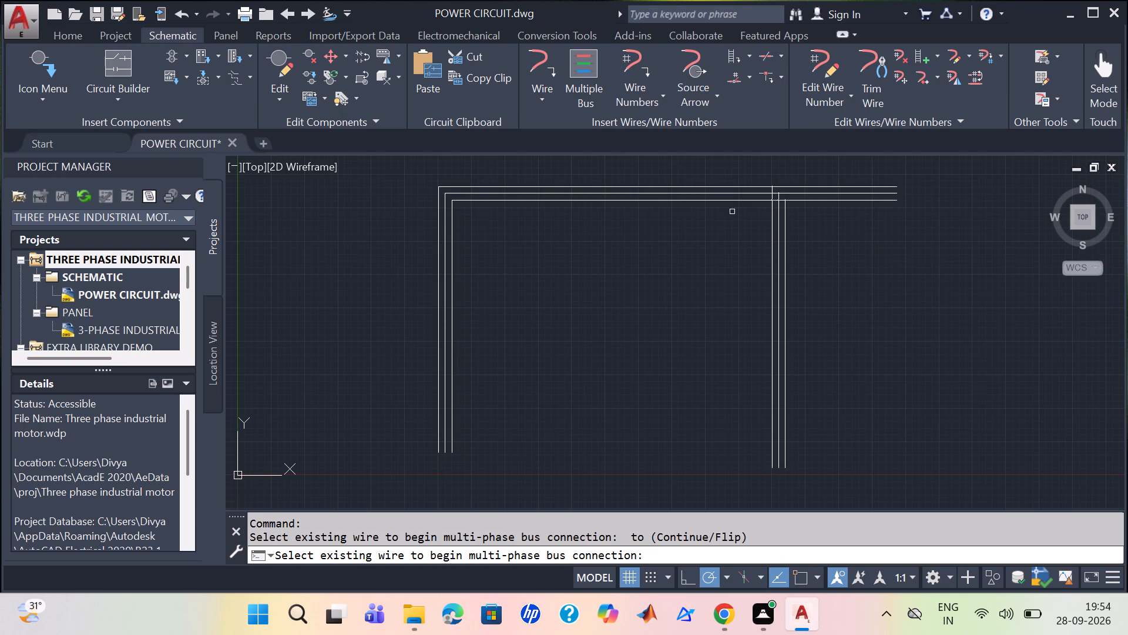
Branch another three-wire bus off the horizontal bus, nearer its left corner, straight down level with the right-hand branch's lower end.
scroll(626, 203, "up", 2)
scroll(613, 200, "down", 2)
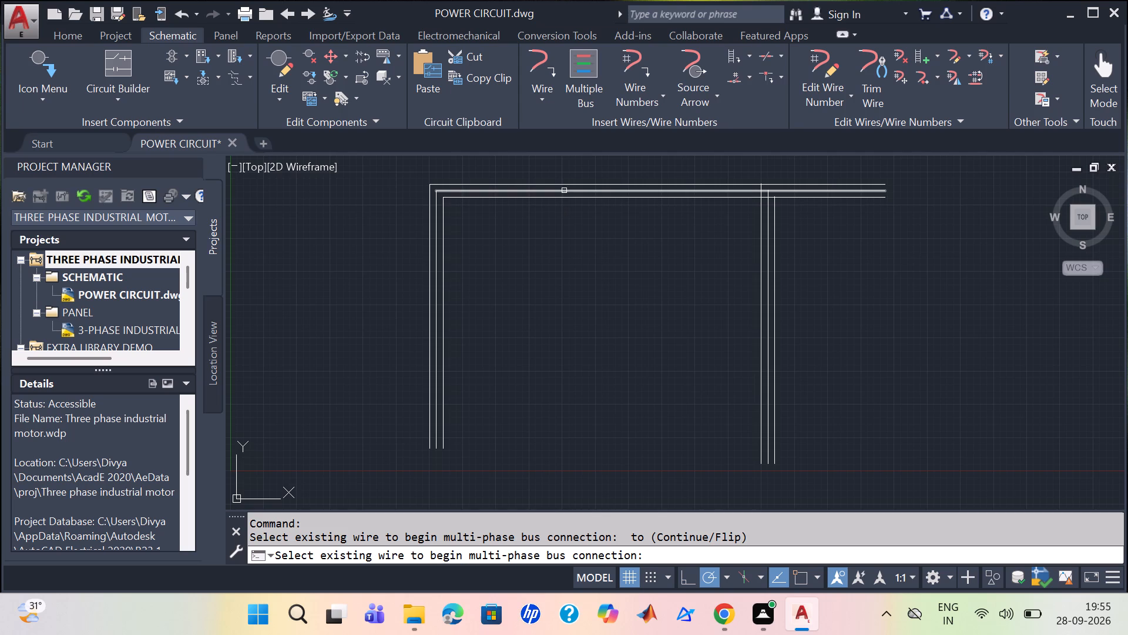
scroll(562, 186, "up", 1)
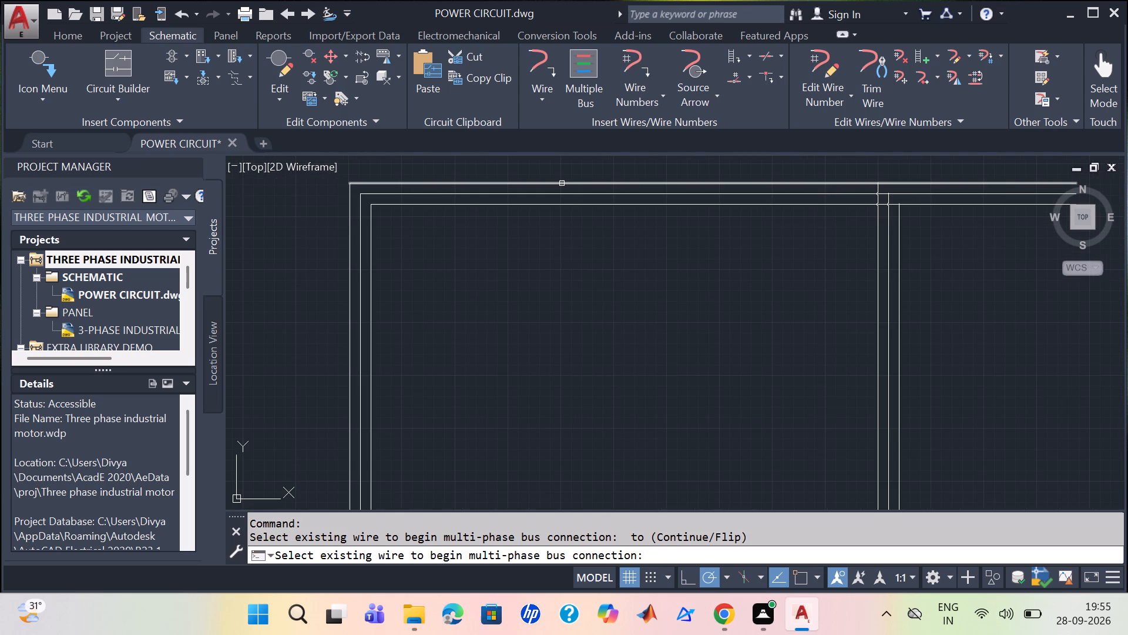
left_click(561, 182)
scroll(606, 436, "down", 1)
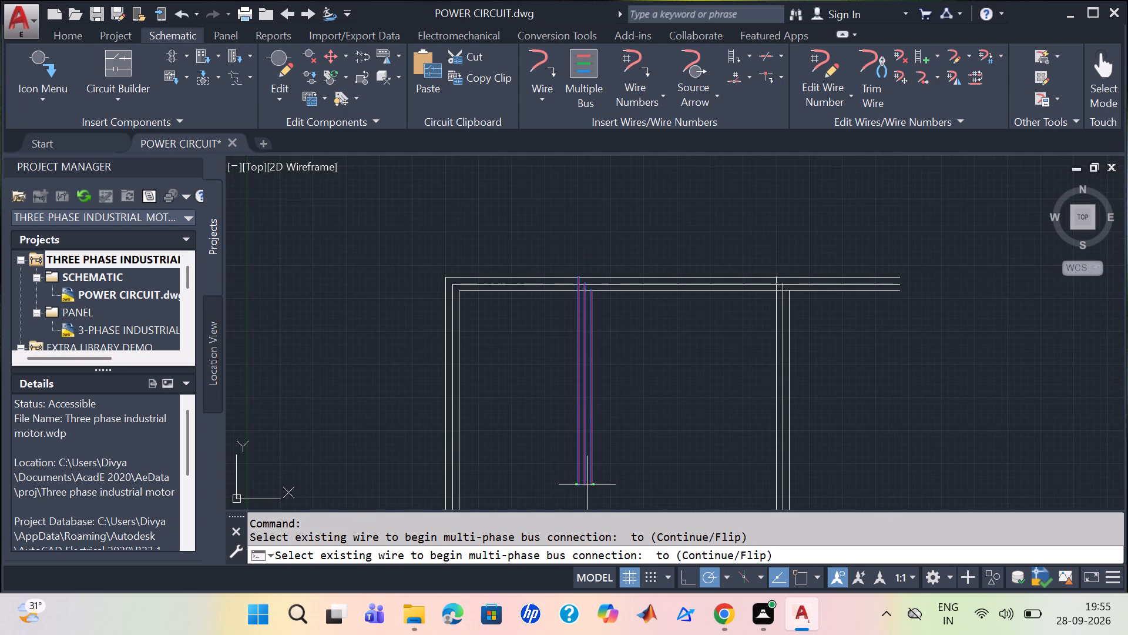
scroll(614, 474, "down", 2)
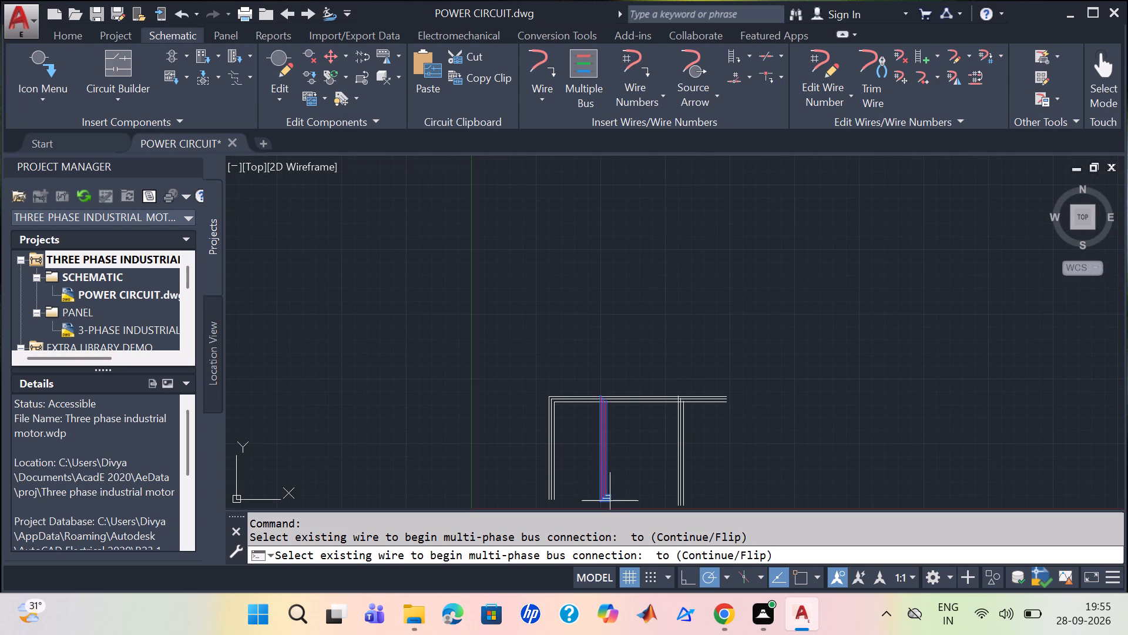
middle_click_drag(610, 501, 597, 452)
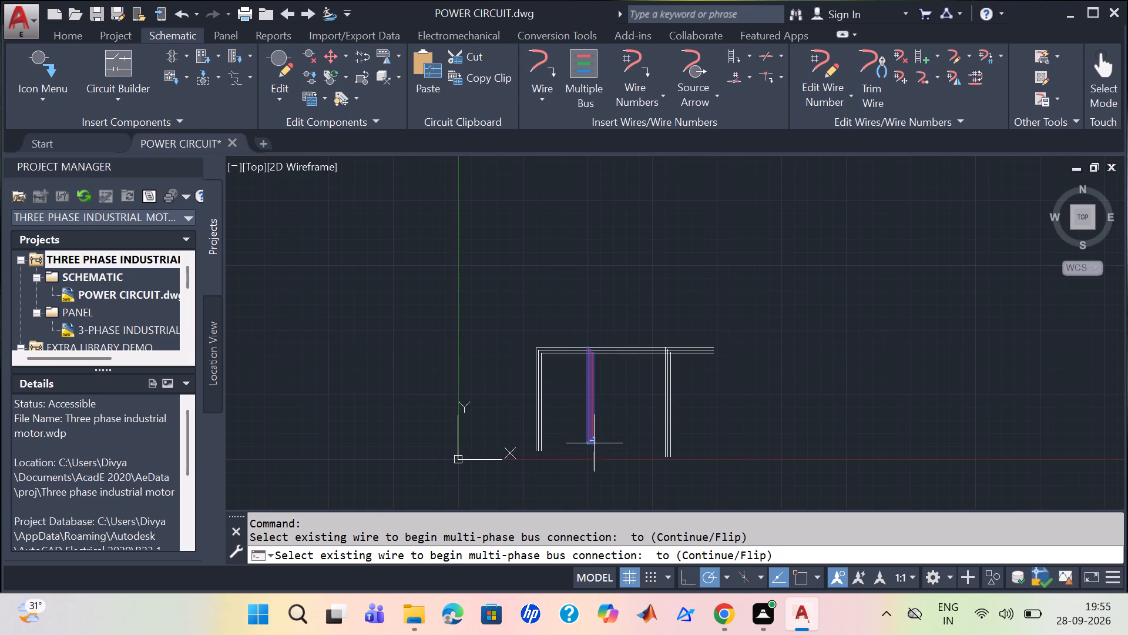
scroll(595, 444, "up", 2)
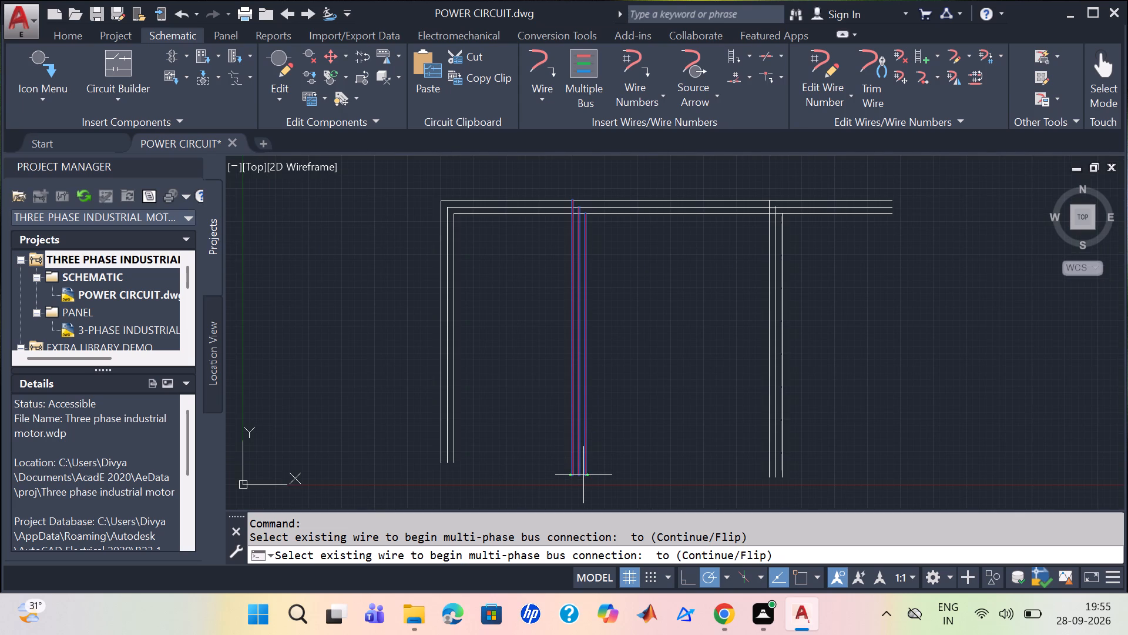
left_click(585, 478)
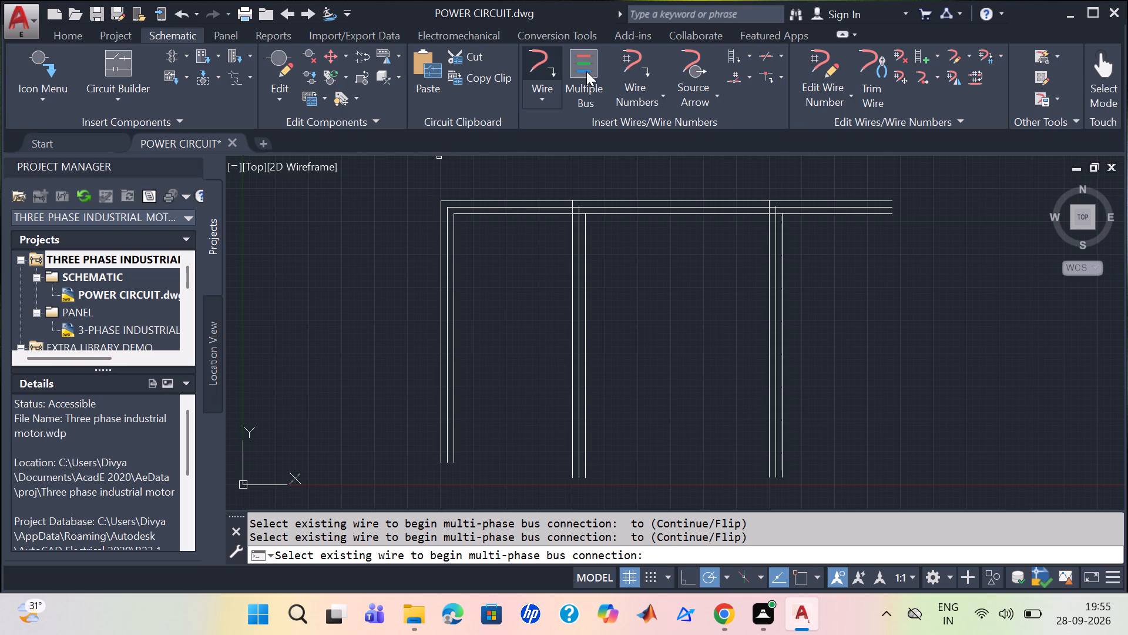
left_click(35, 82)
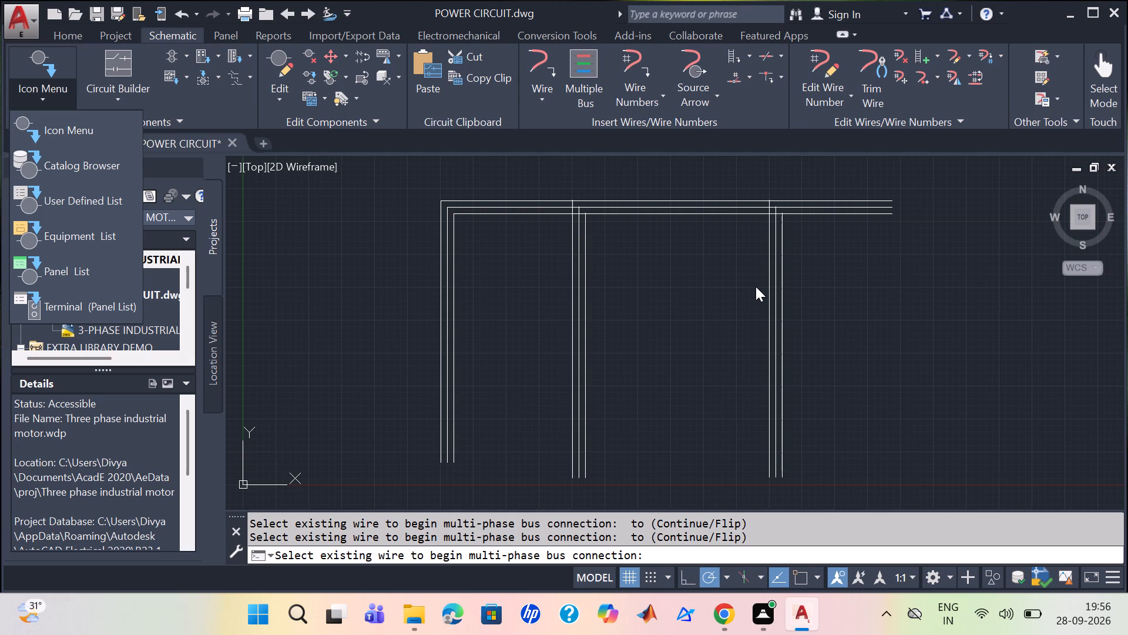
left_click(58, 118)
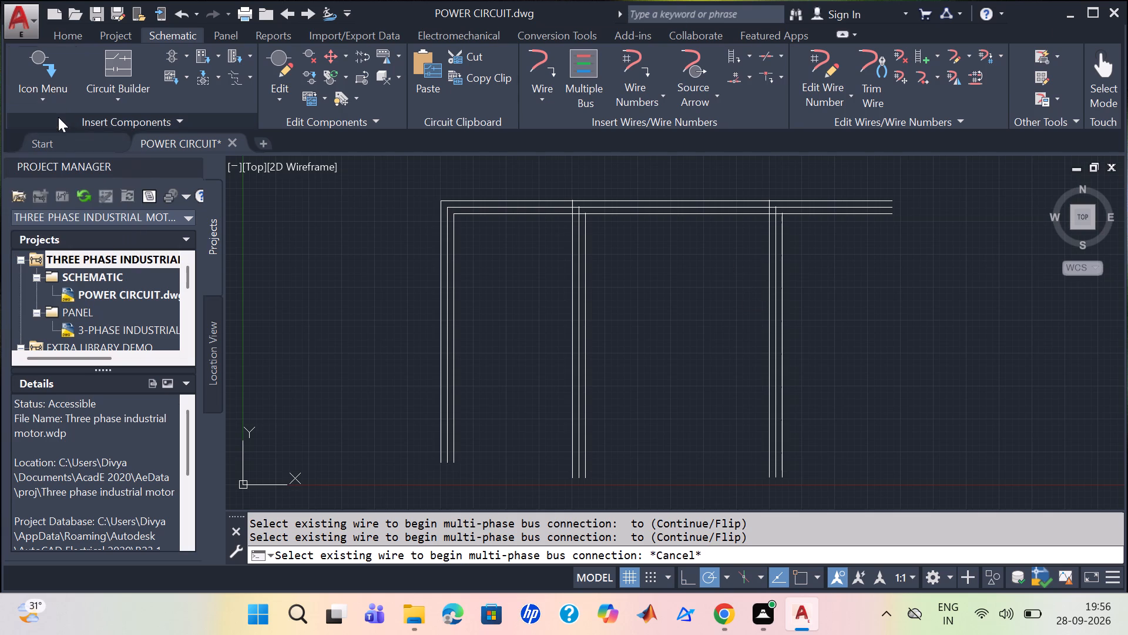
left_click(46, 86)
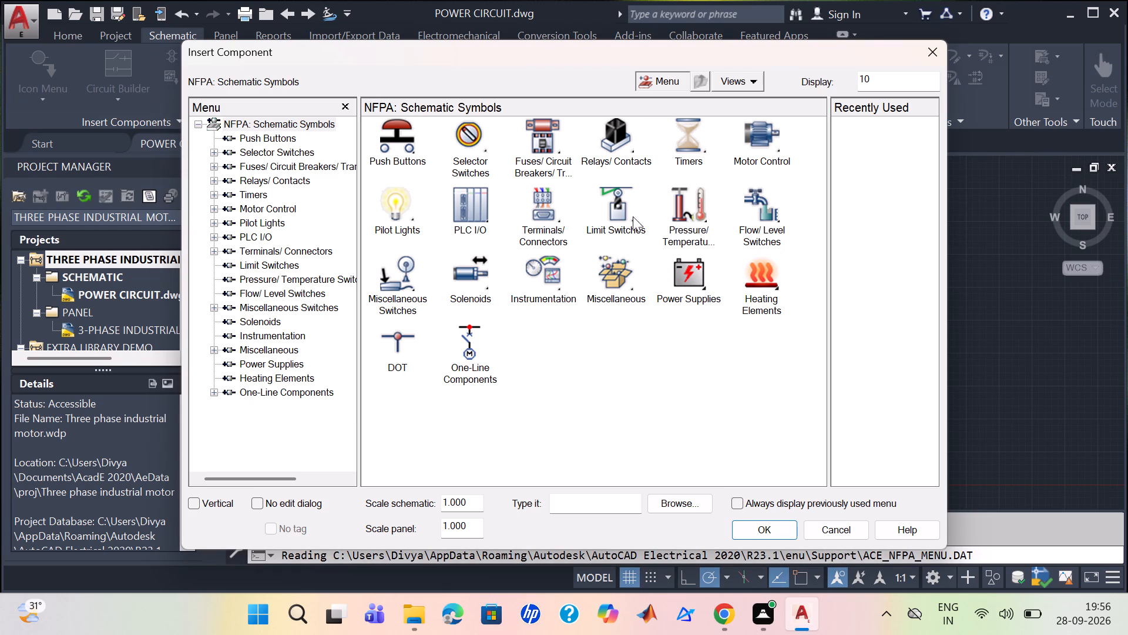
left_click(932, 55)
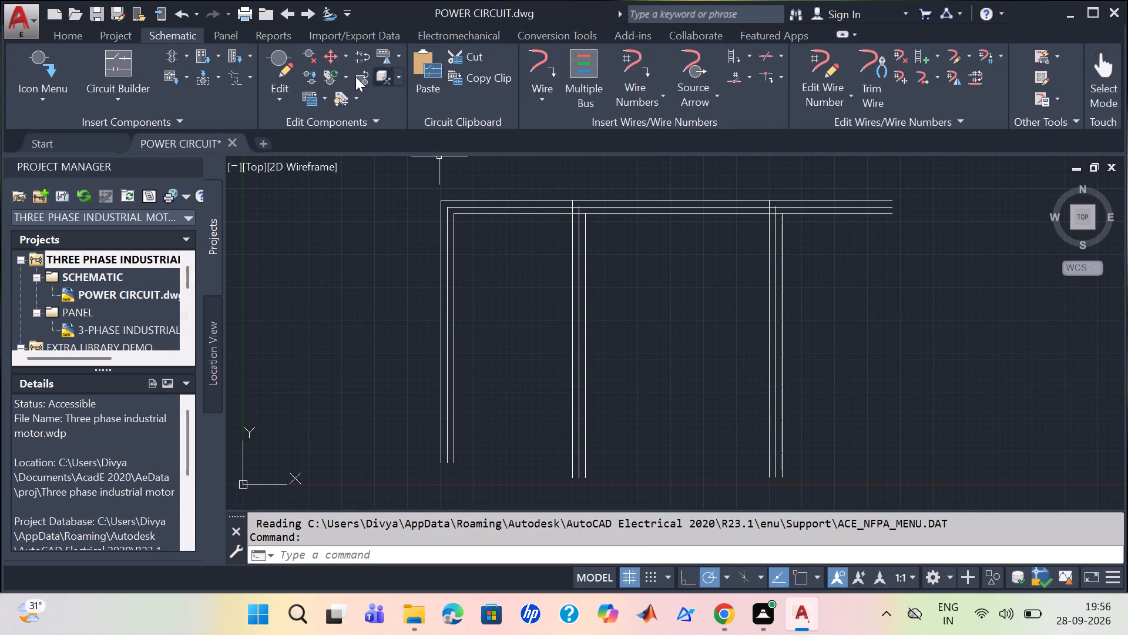
Start a source signal arrow at the right end of the top horizontal bus wire, using arrow style 1.
left_click(690, 95)
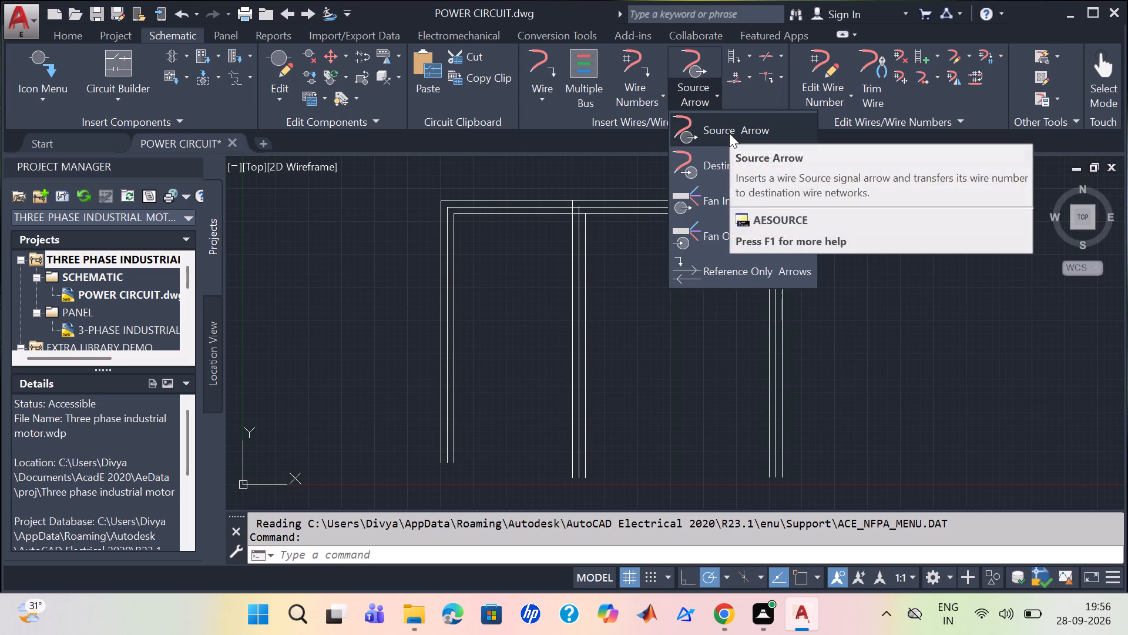
left_click(729, 132)
scroll(929, 175, "up", 1)
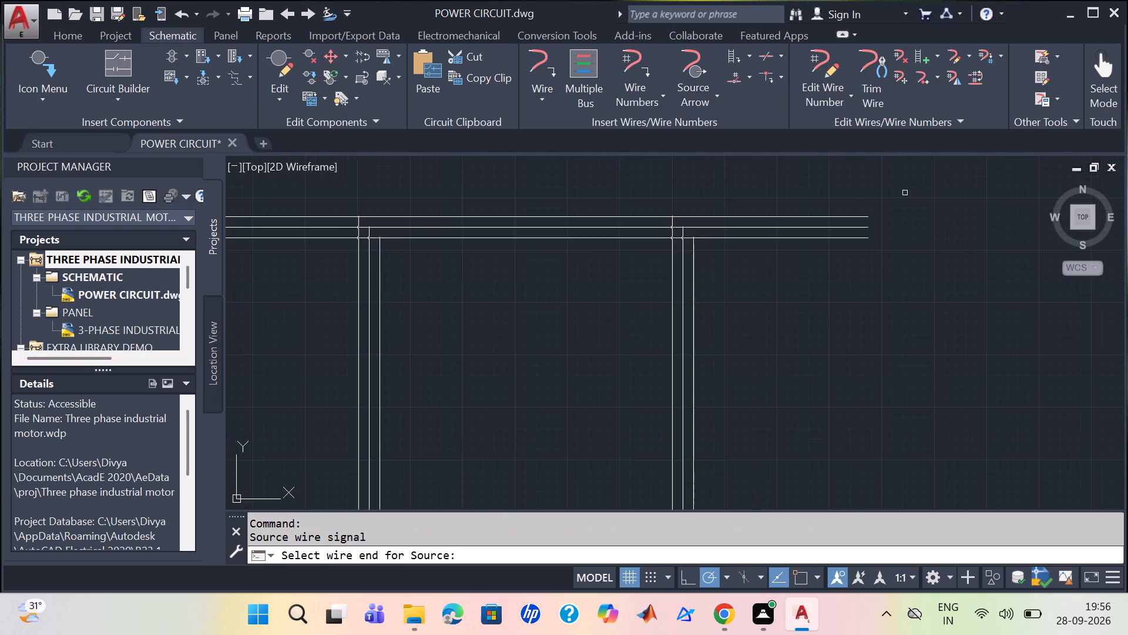
scroll(878, 213, "up", 2)
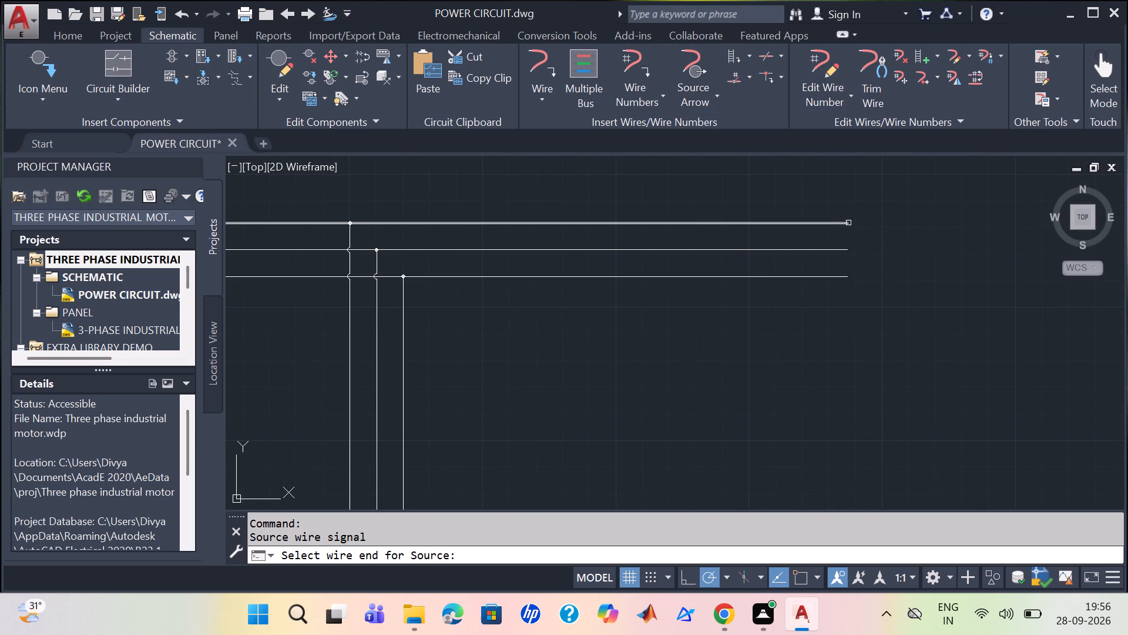
left_click(848, 223)
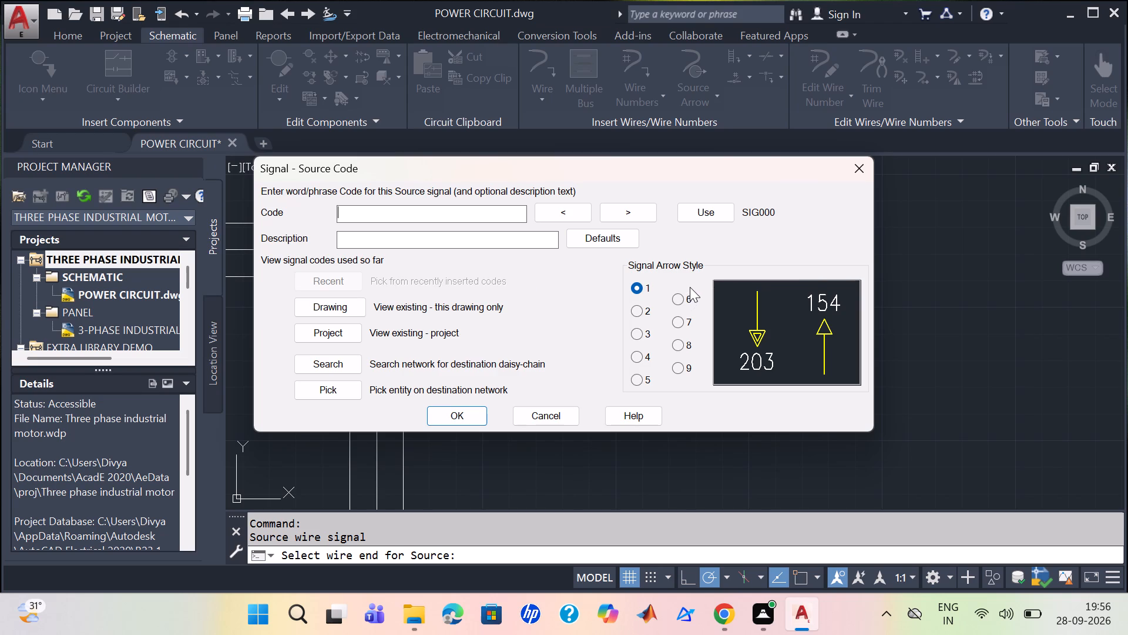
left_click(641, 308)
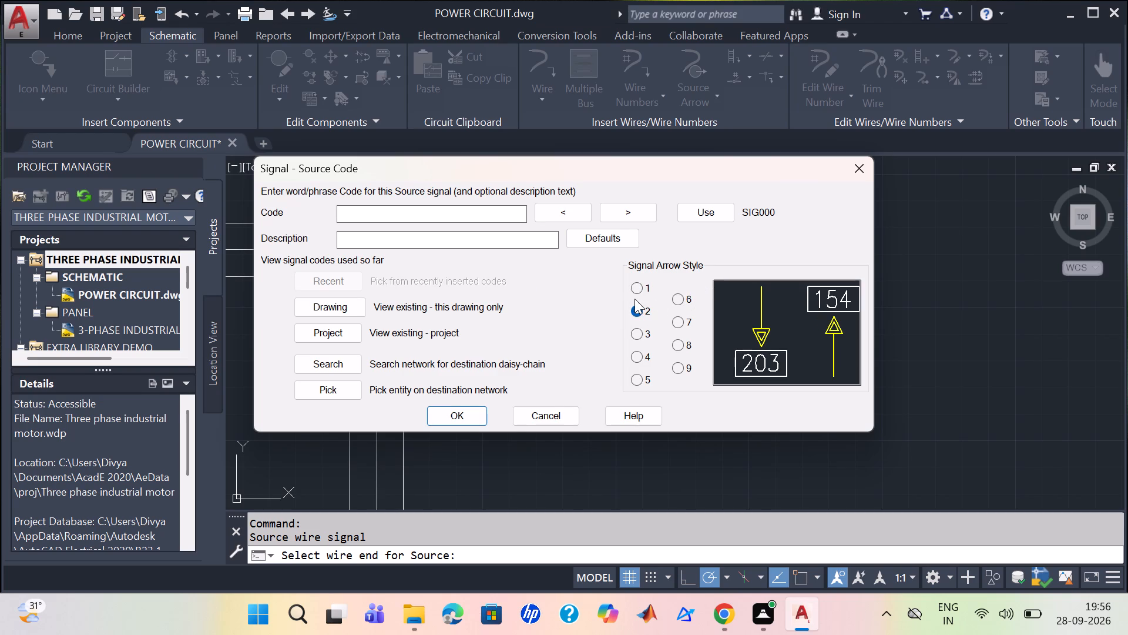
left_click(636, 334)
left_click(642, 355)
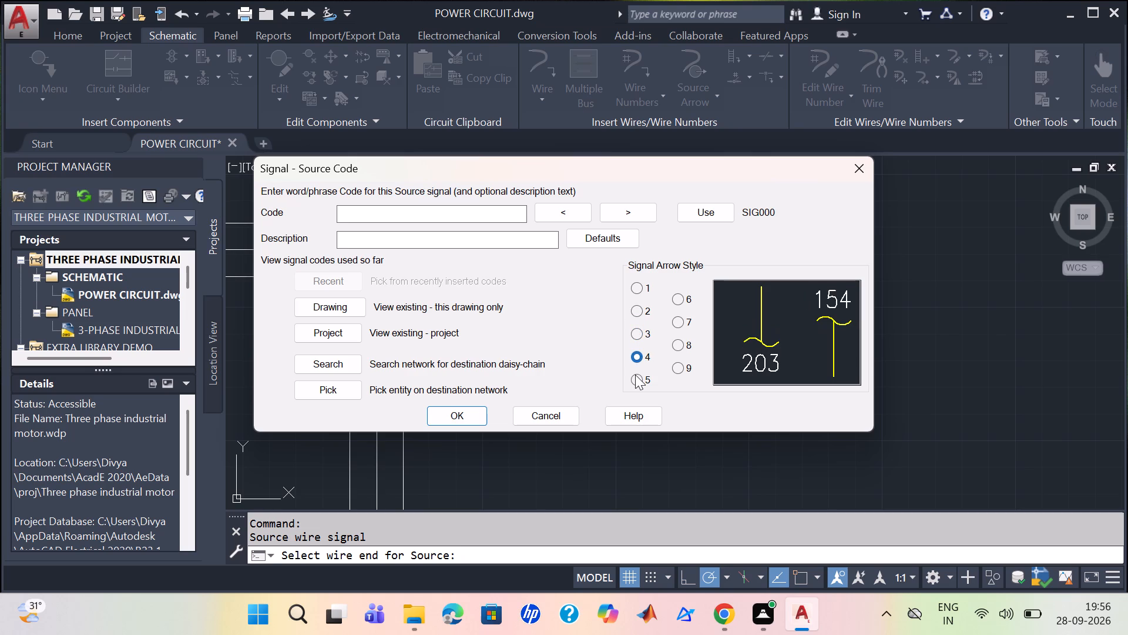
left_click(635, 375)
left_click(640, 292)
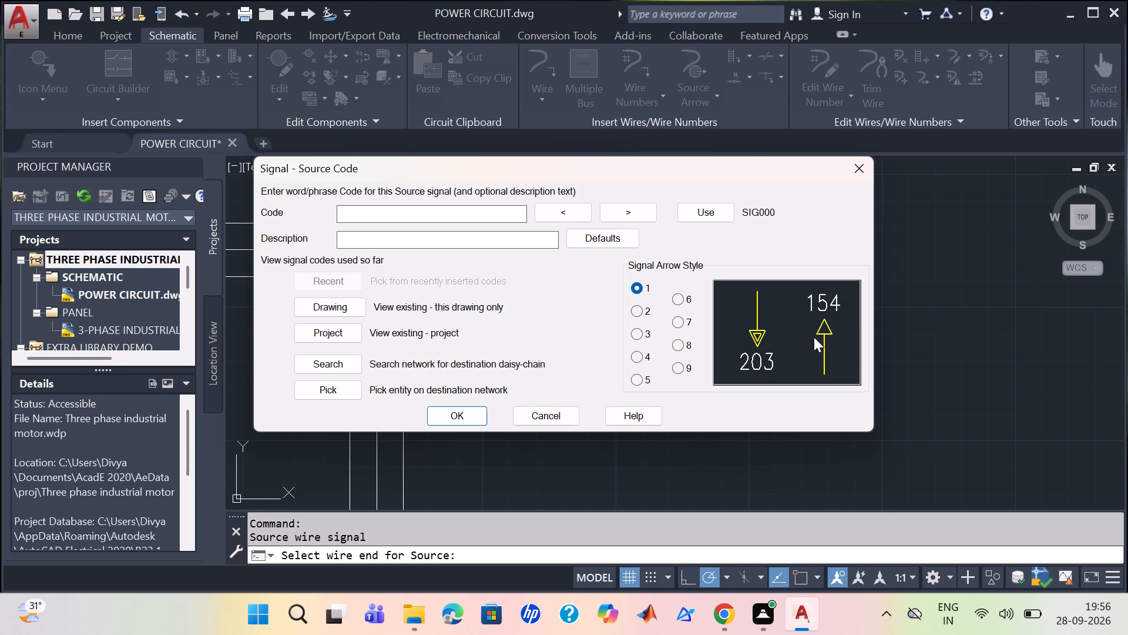
left_click(830, 333)
double_click(797, 318)
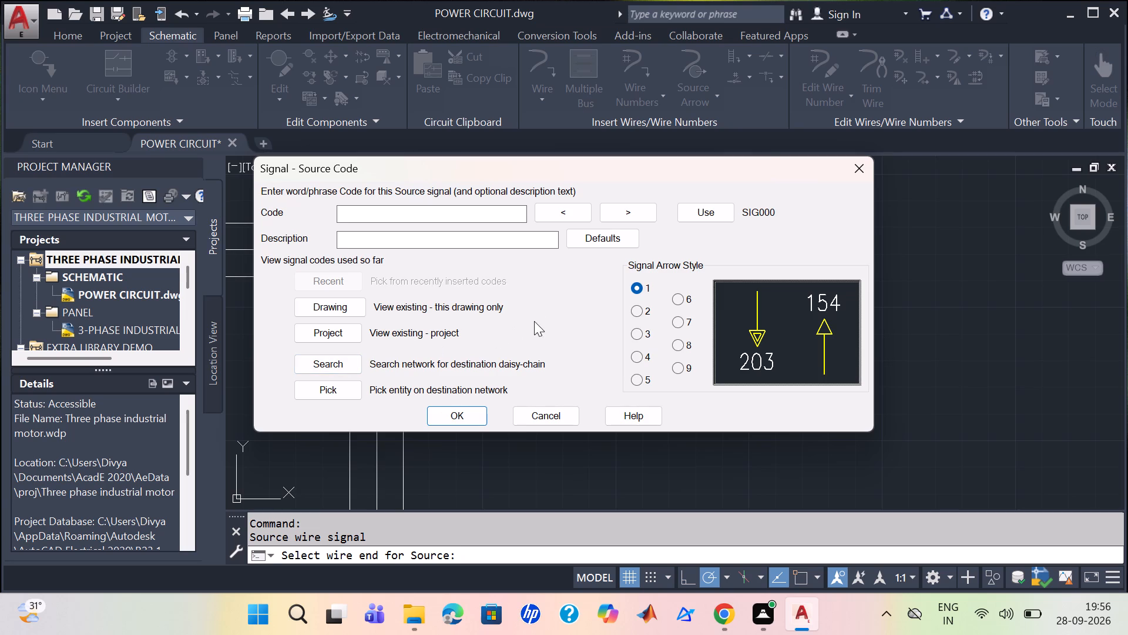
left_click(460, 411)
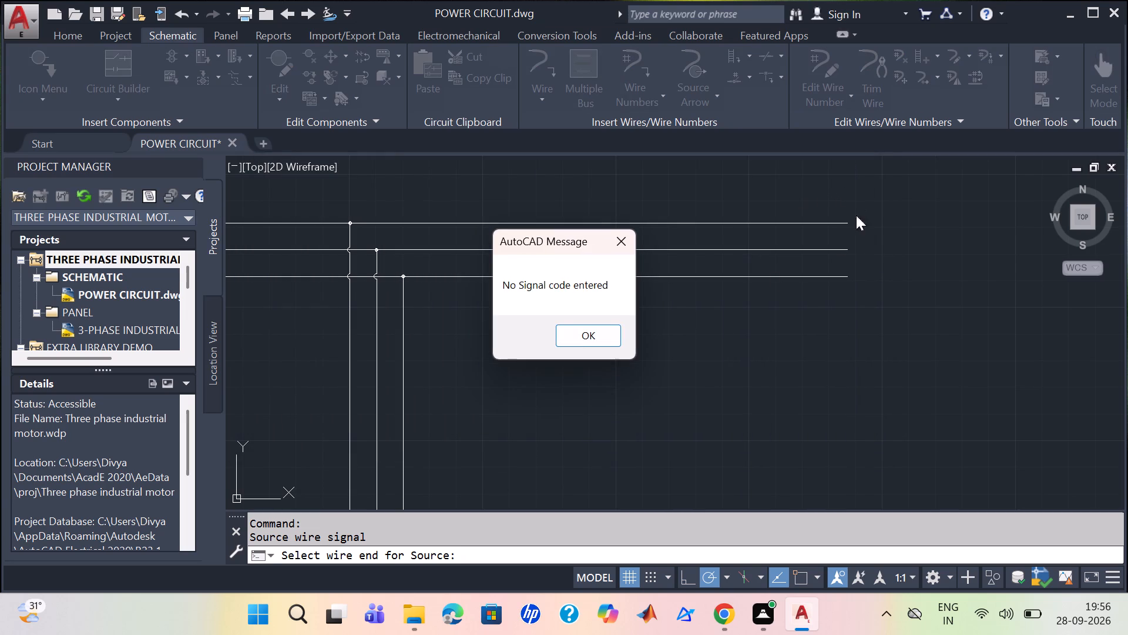
left_click(580, 331)
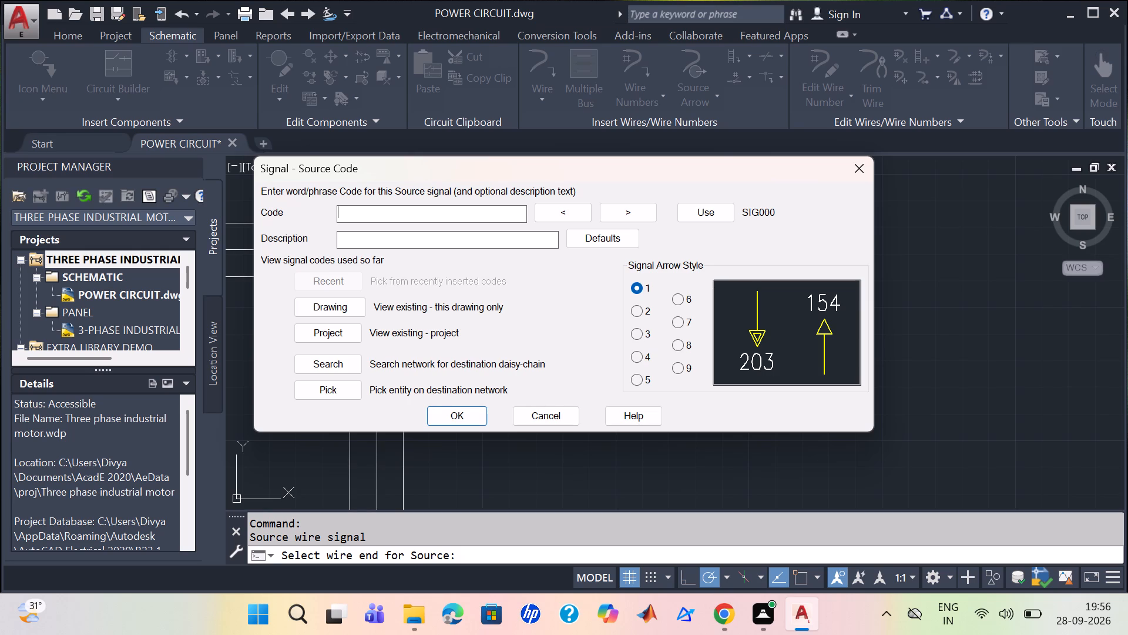
Give the source arrow the signal code 2002.1-A and insert it on the wire end.
type("2000")
key("2")
key("BackSpace")
key("BackSpace")
key("2")
key("slash")
key("BackSpace")
key("period")
key("1")
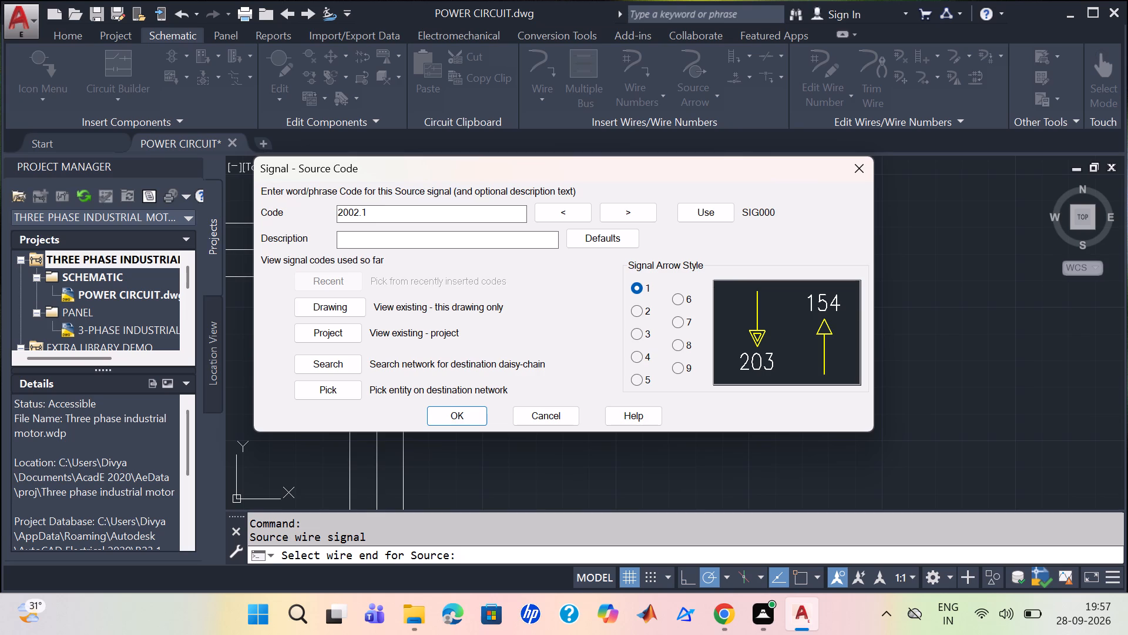
key("slash")
key("BackSpace")
key("minus")
key("a")
left_click(456, 412)
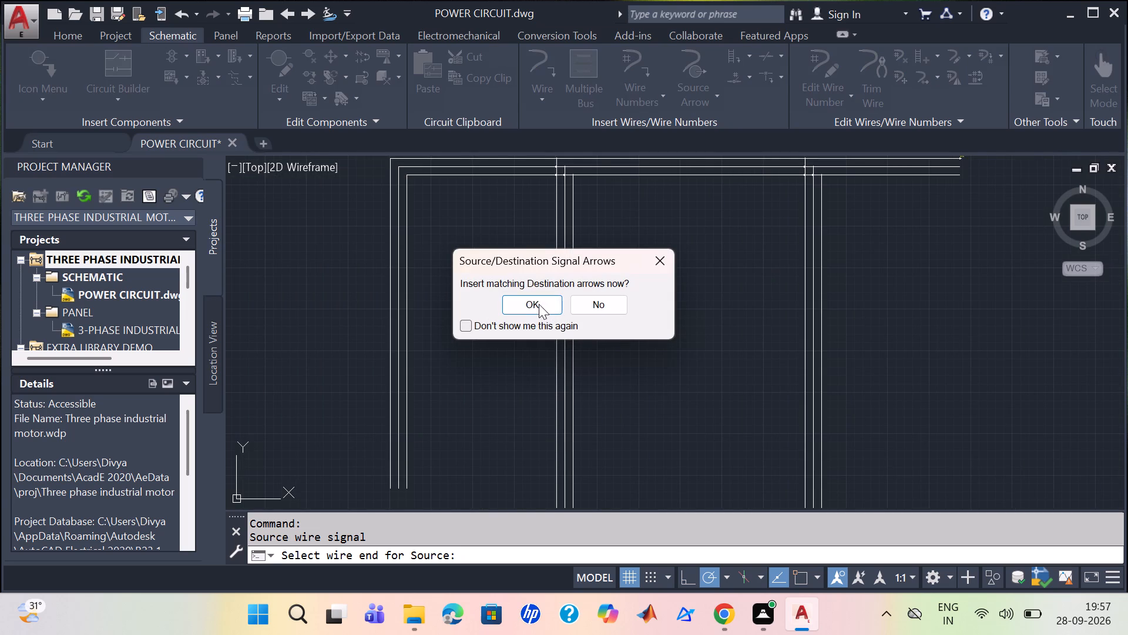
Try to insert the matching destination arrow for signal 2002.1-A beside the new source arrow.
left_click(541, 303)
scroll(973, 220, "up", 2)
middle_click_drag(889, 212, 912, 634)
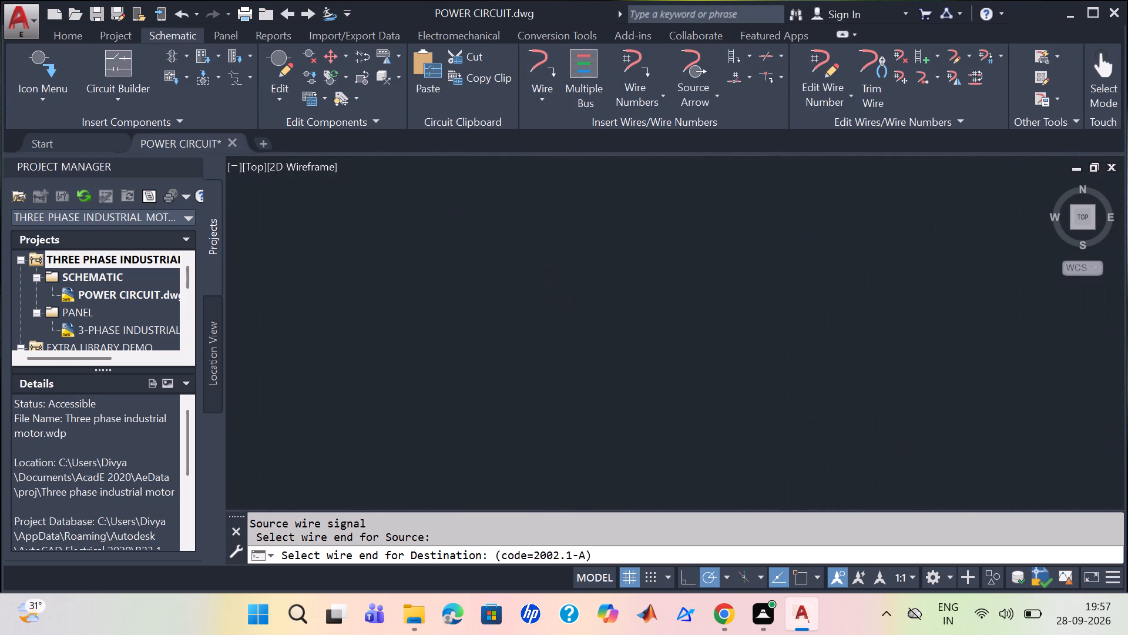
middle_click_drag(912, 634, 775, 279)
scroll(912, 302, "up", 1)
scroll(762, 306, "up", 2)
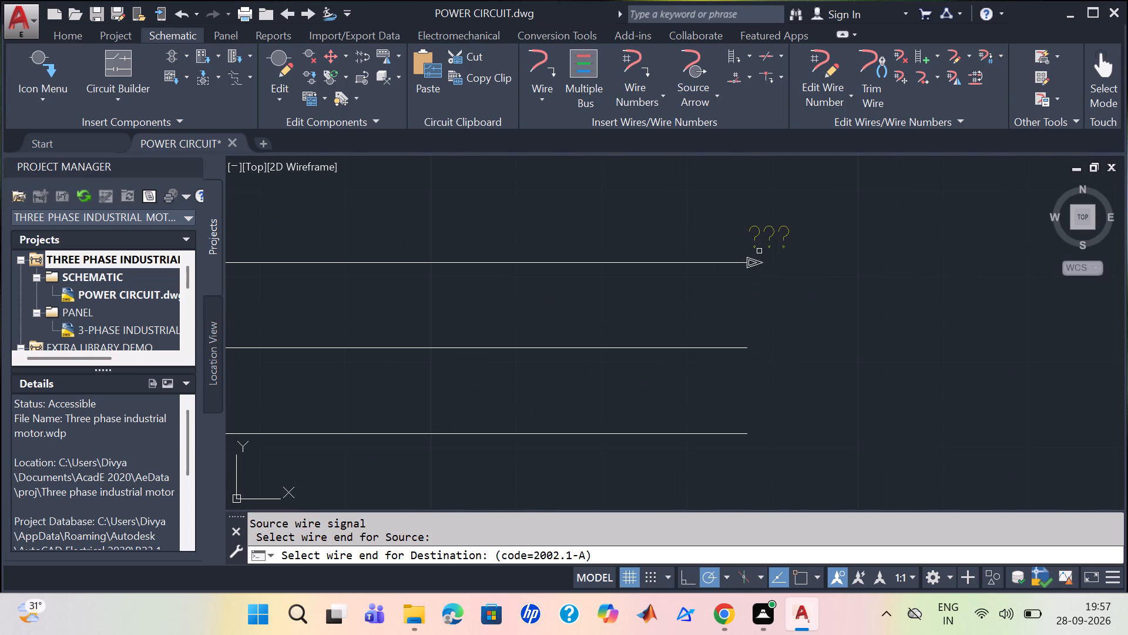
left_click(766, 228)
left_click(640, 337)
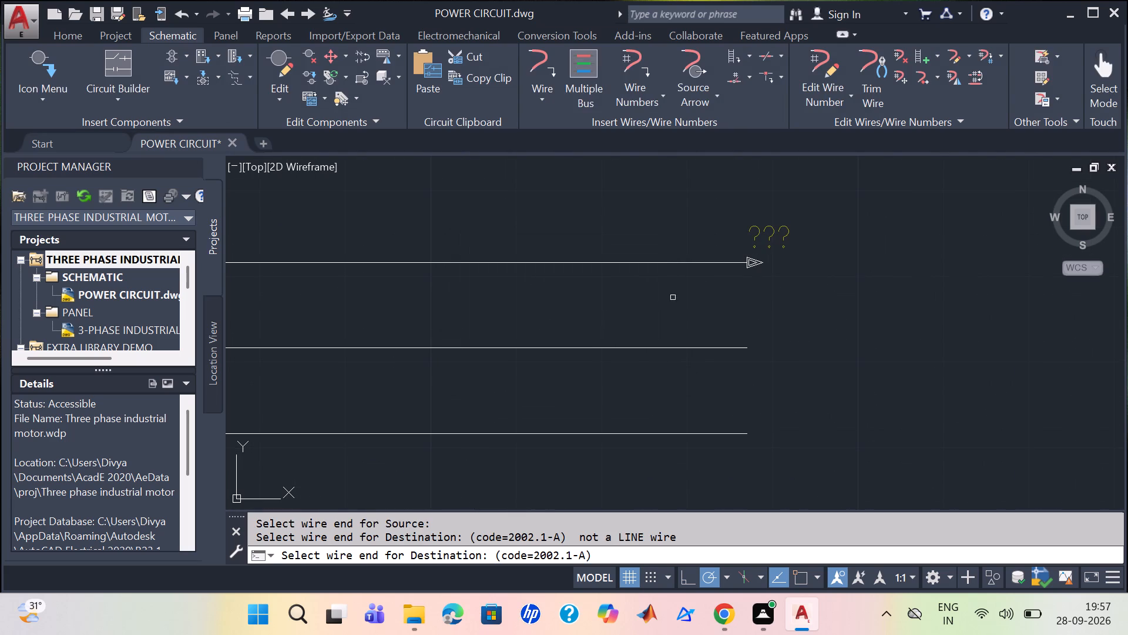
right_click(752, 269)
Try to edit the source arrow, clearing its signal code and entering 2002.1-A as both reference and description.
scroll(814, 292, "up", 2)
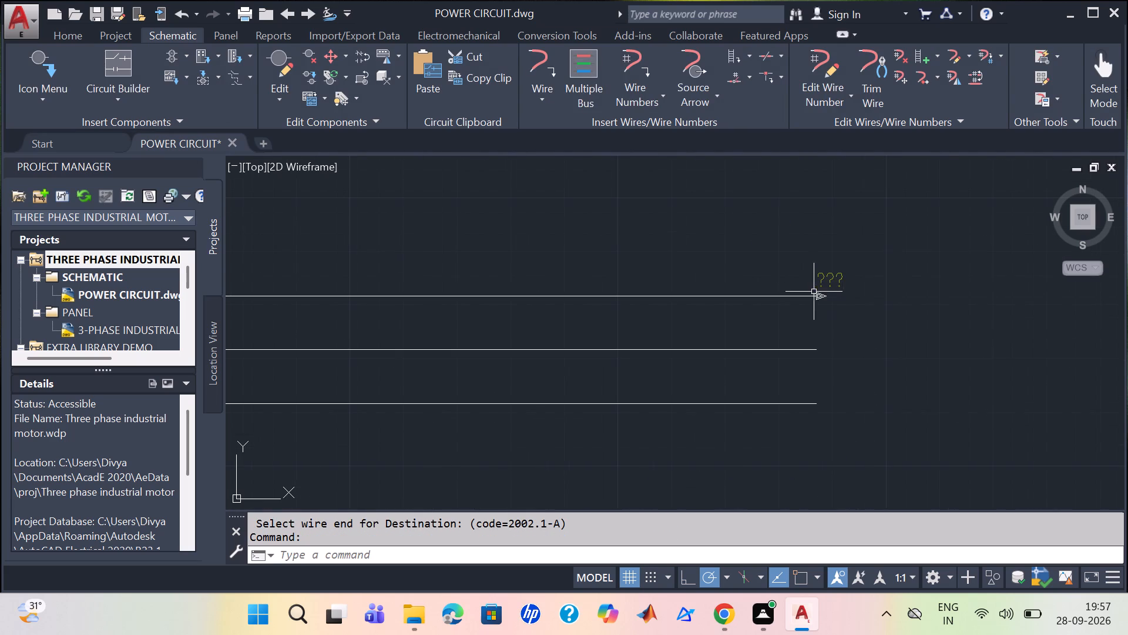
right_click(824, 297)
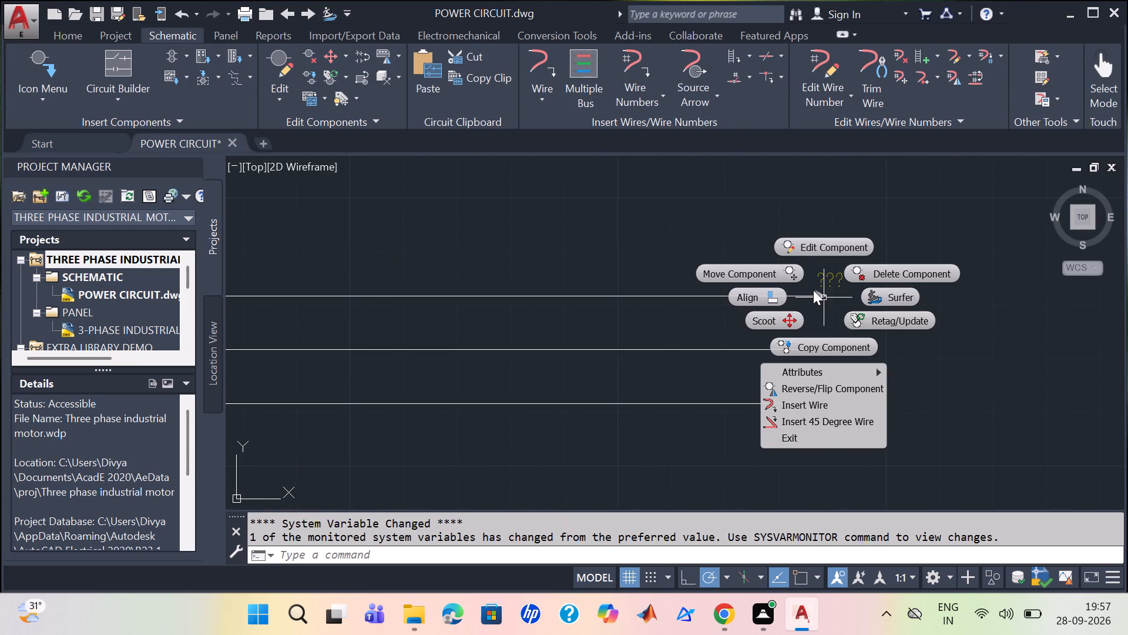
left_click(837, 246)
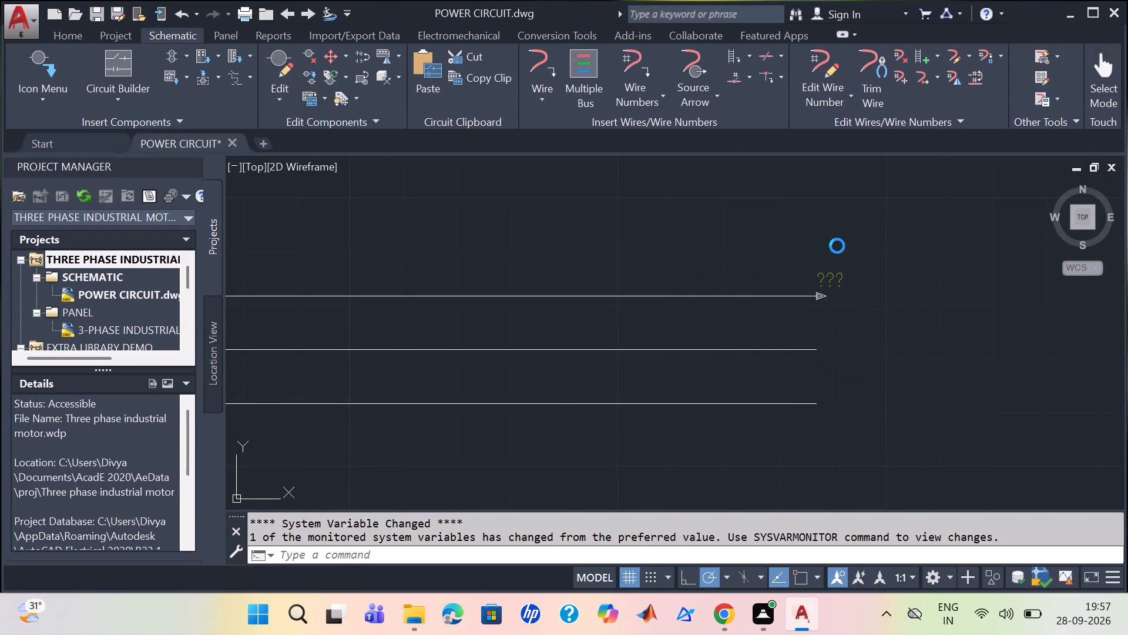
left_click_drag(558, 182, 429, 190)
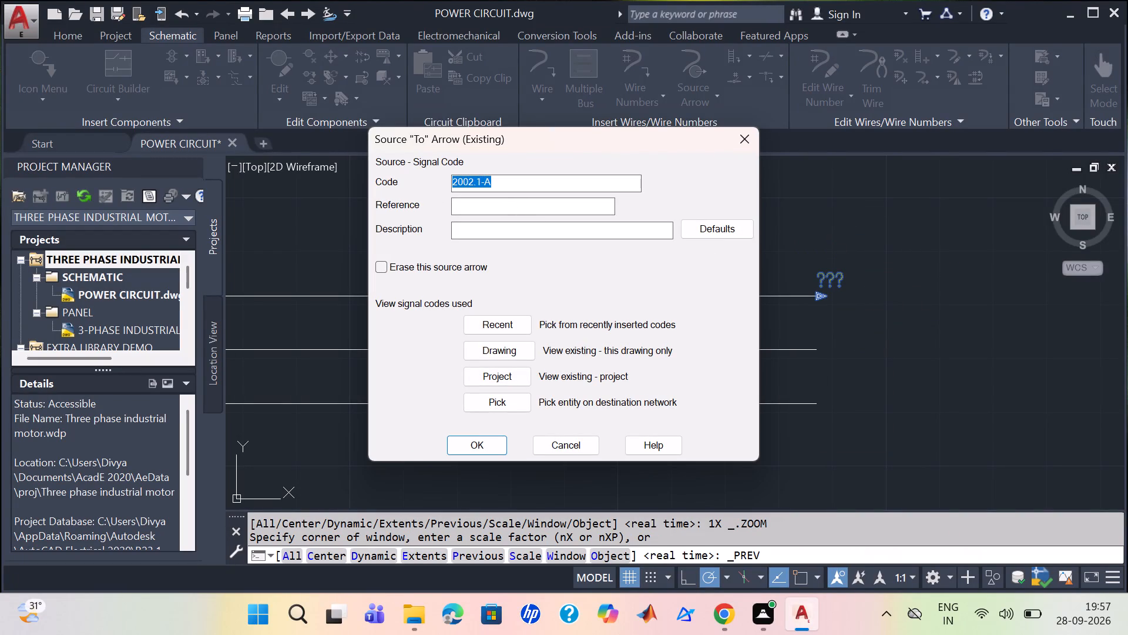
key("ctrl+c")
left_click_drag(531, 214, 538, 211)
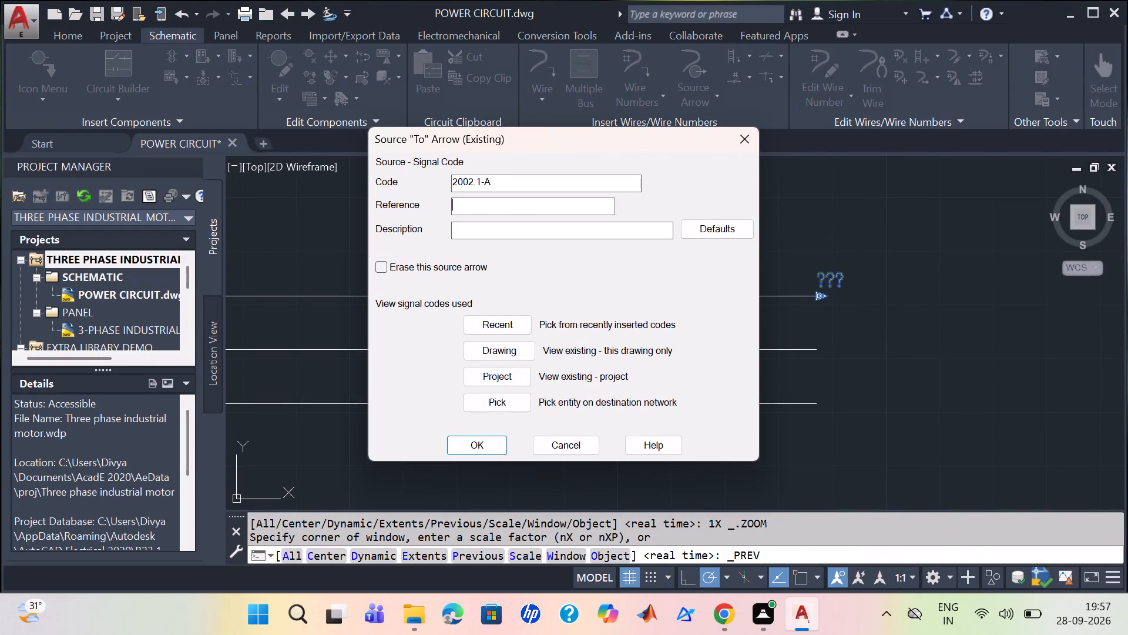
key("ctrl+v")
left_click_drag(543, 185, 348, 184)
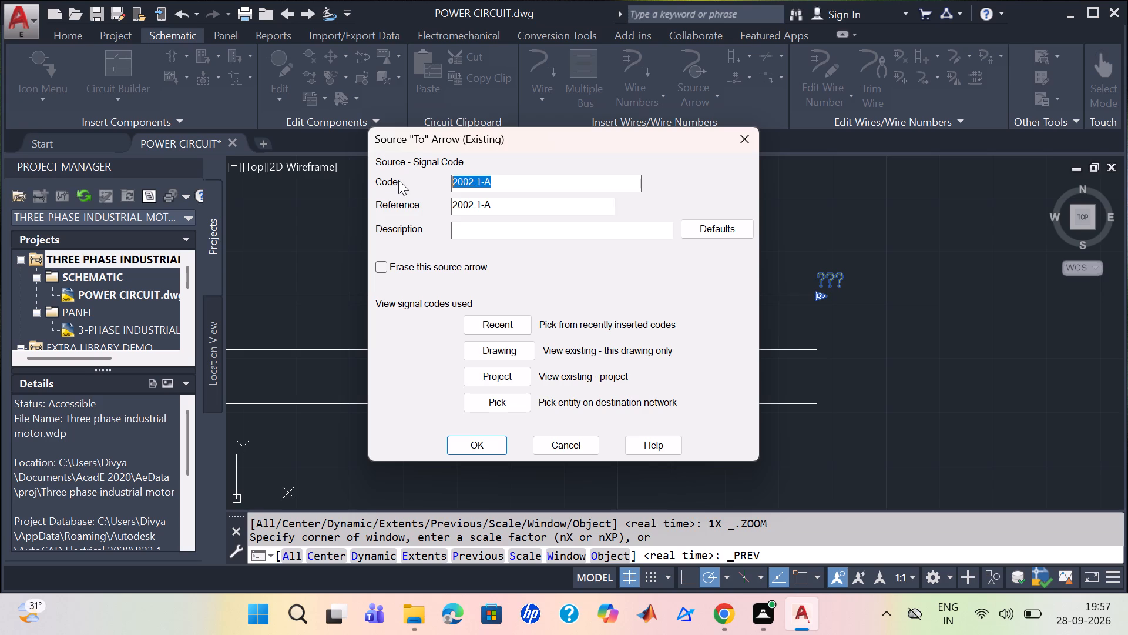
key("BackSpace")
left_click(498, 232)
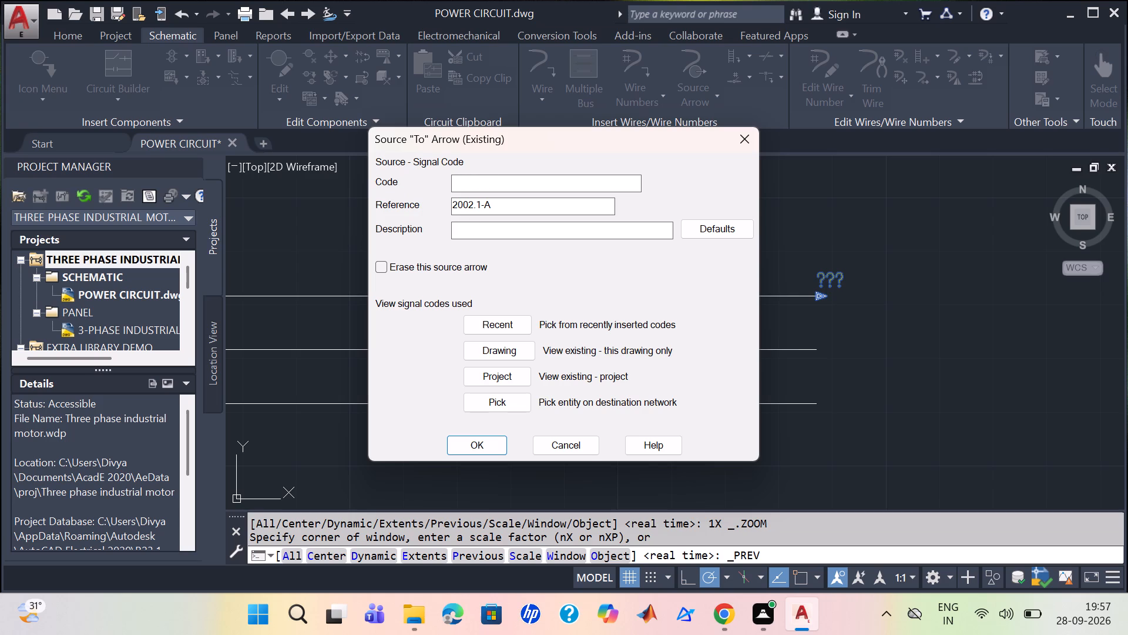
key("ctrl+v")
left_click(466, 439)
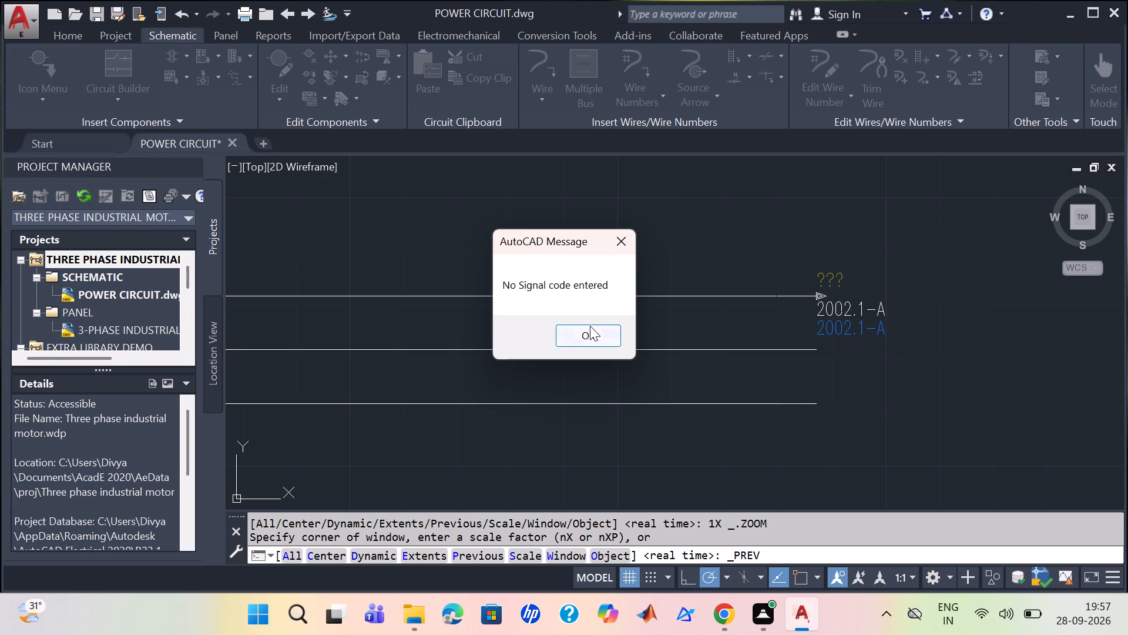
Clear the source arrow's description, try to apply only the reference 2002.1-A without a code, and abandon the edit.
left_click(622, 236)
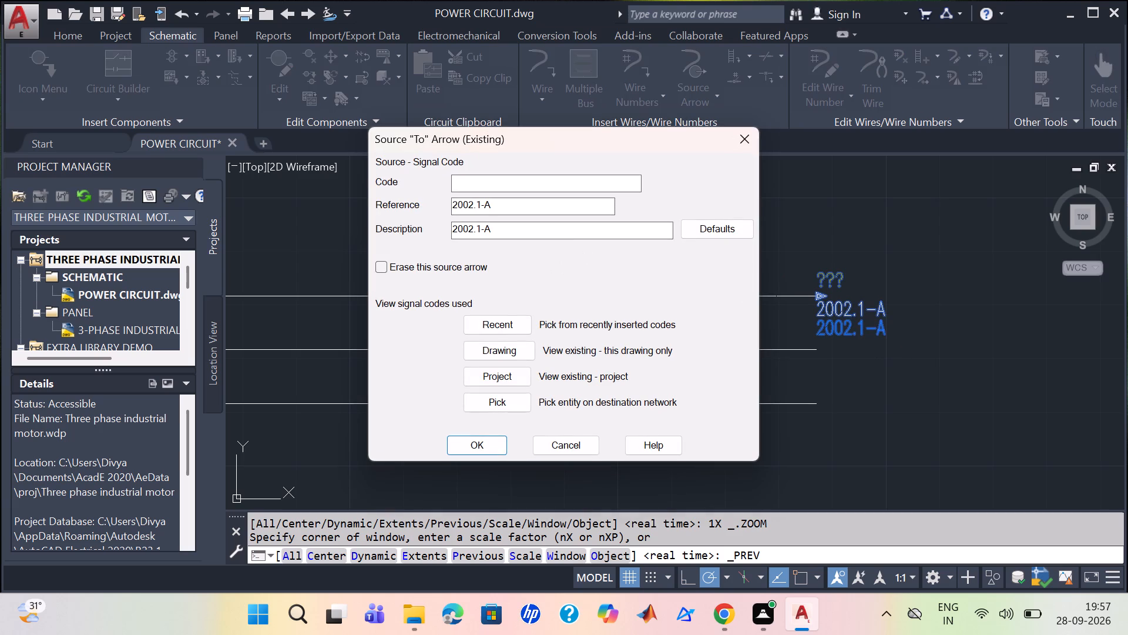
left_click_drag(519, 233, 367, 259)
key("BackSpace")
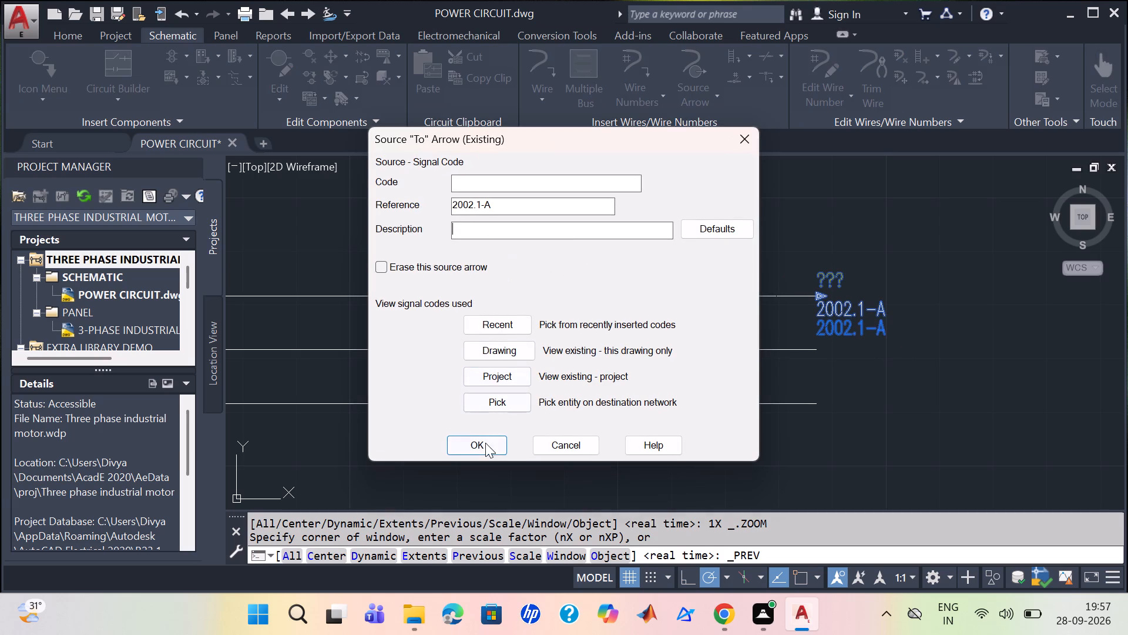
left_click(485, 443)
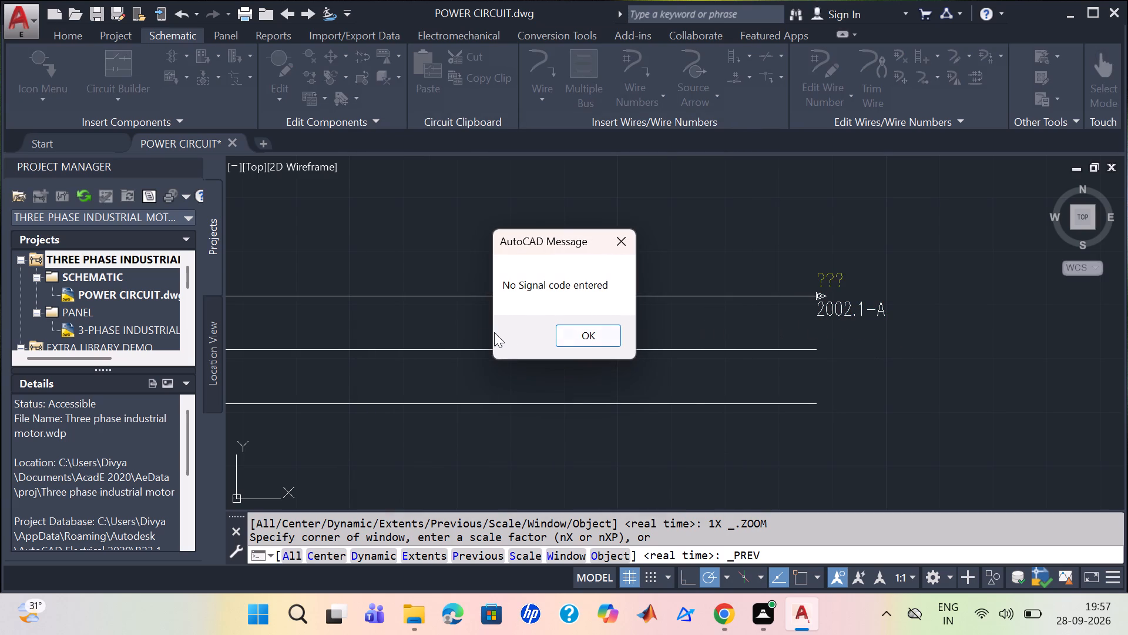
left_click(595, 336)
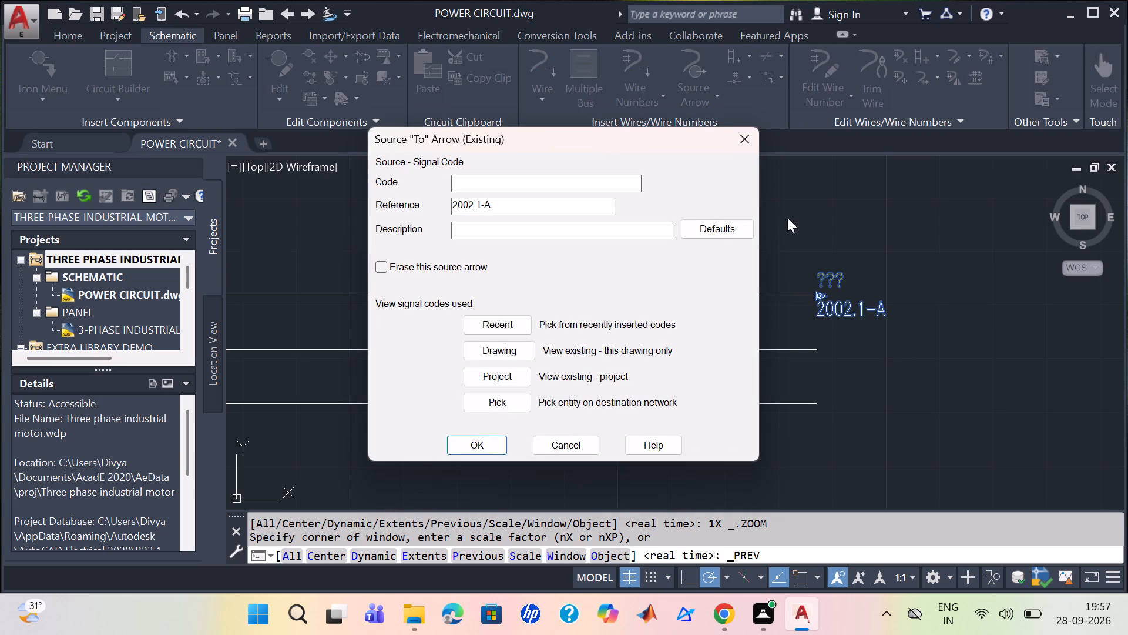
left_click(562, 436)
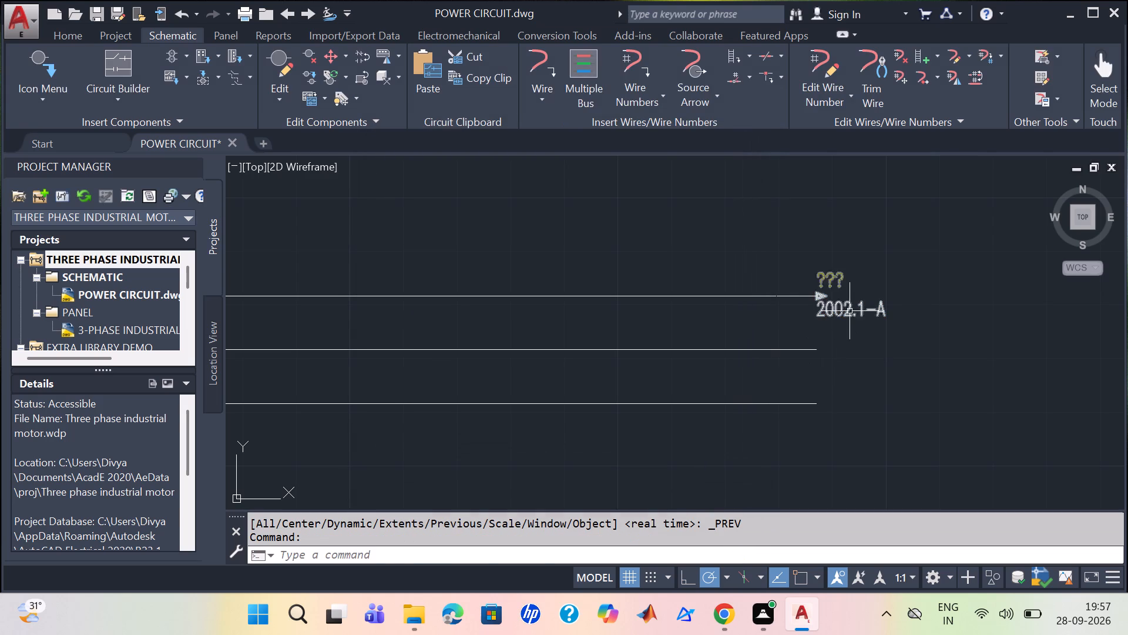
Delete the source signal arrow from the right end of the top horizontal bus wire.
left_click(853, 306)
left_click(829, 319)
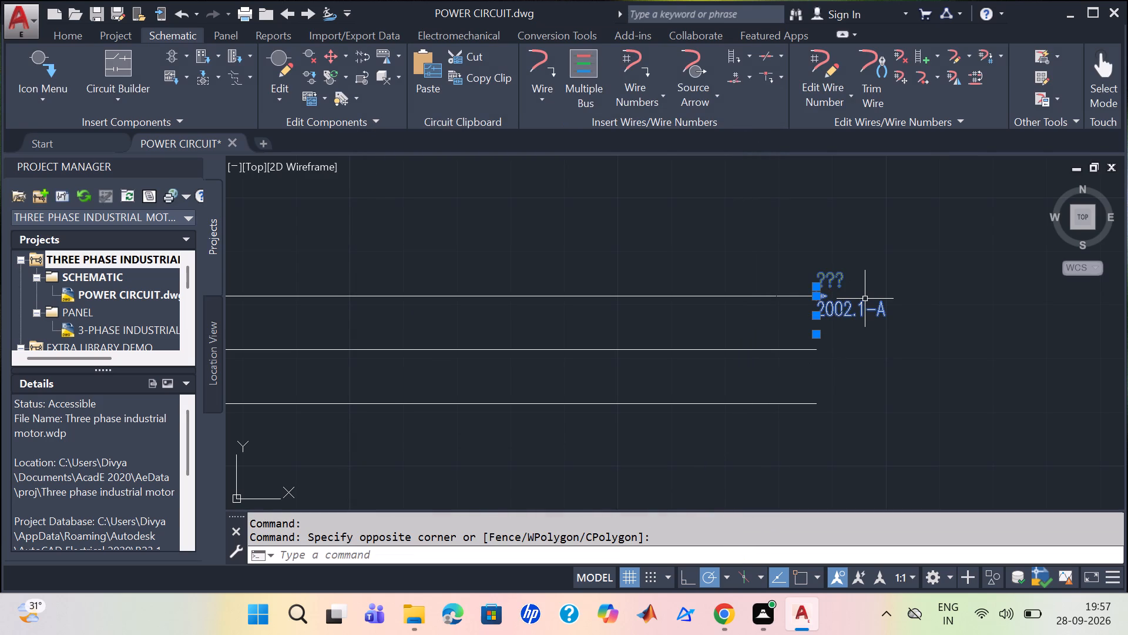
key("Delete")
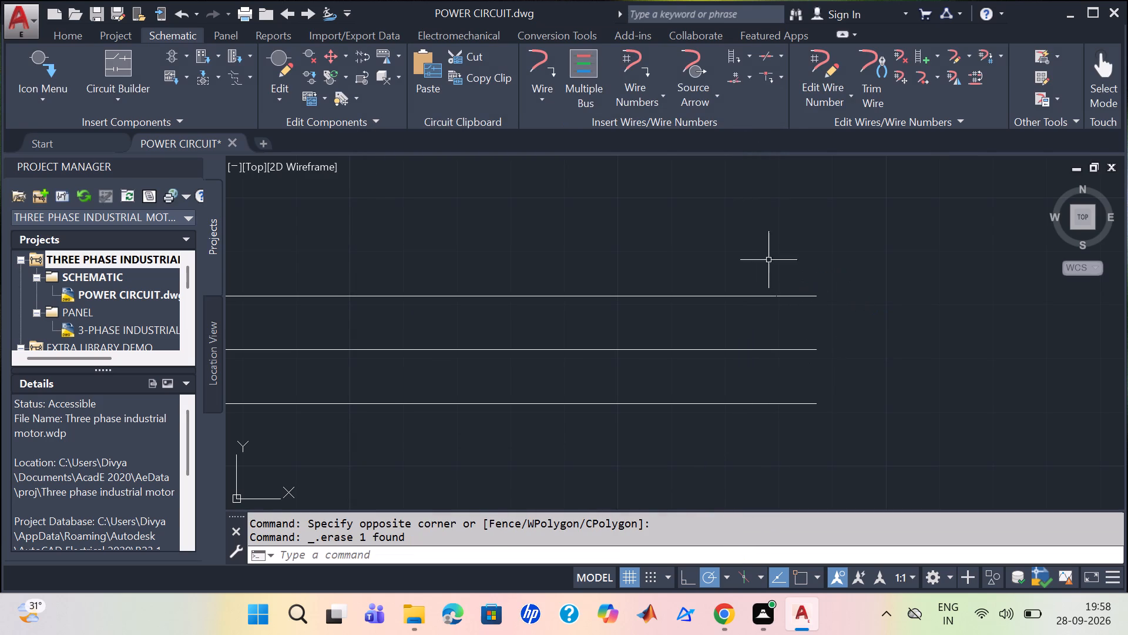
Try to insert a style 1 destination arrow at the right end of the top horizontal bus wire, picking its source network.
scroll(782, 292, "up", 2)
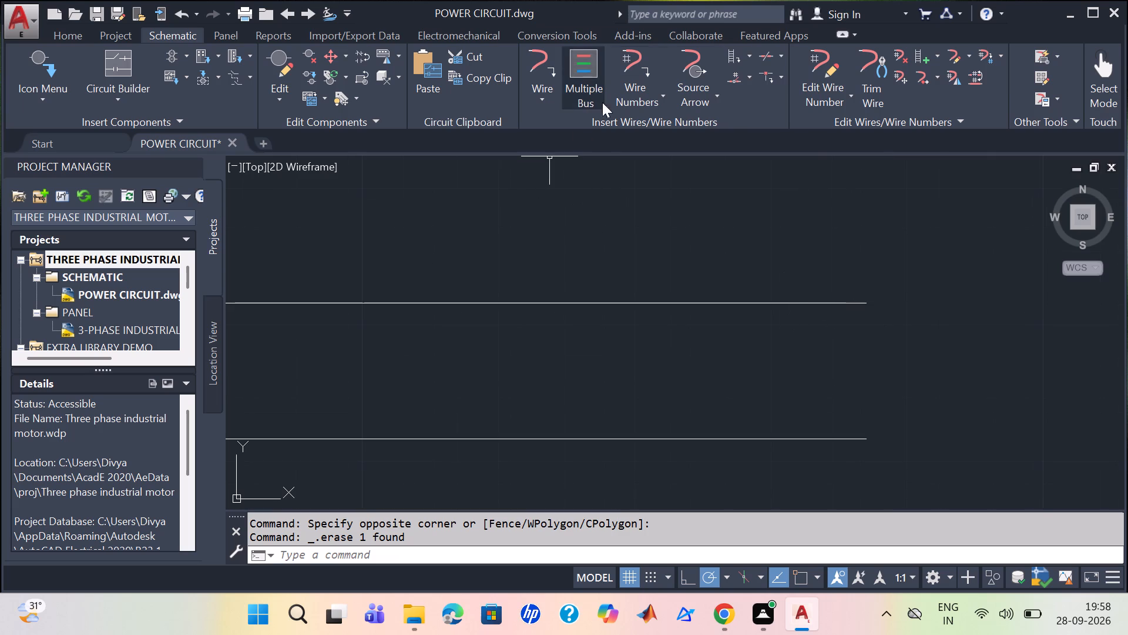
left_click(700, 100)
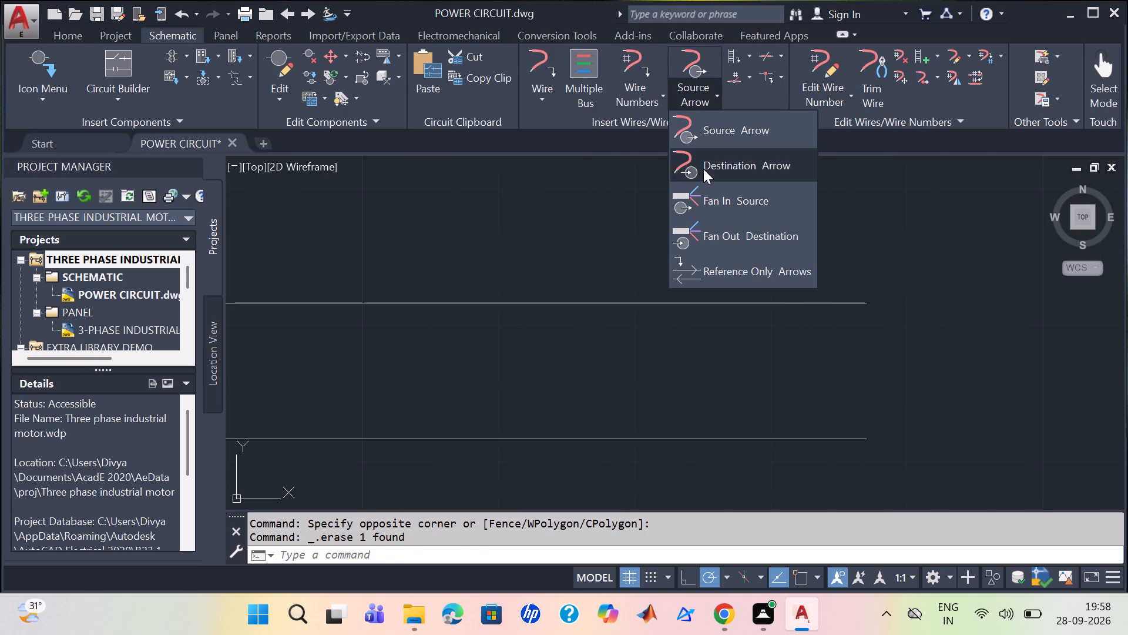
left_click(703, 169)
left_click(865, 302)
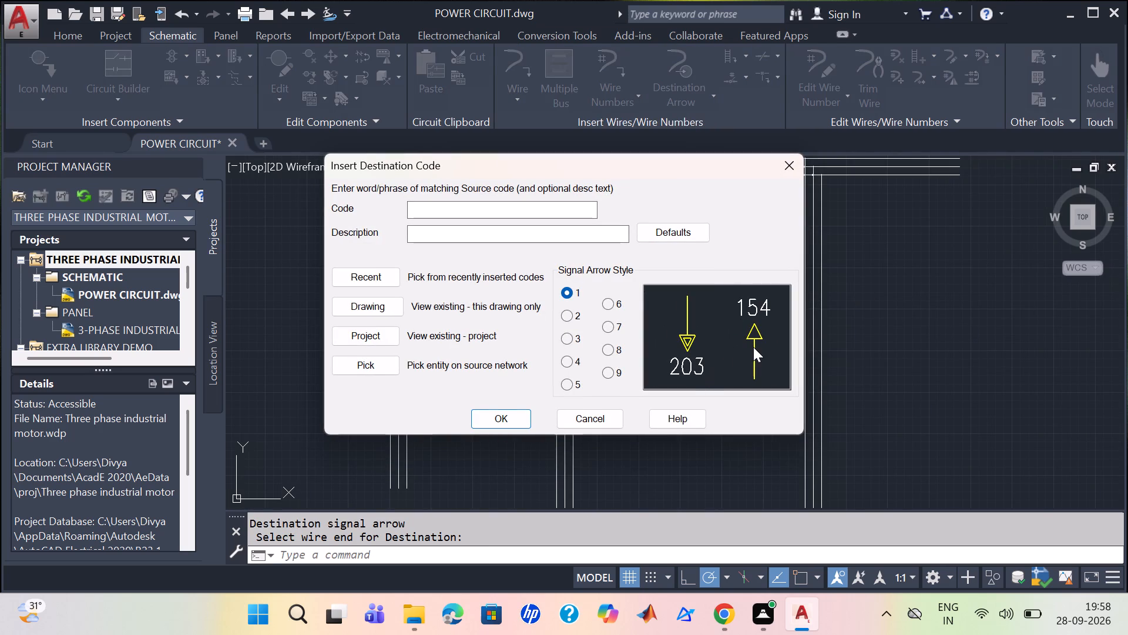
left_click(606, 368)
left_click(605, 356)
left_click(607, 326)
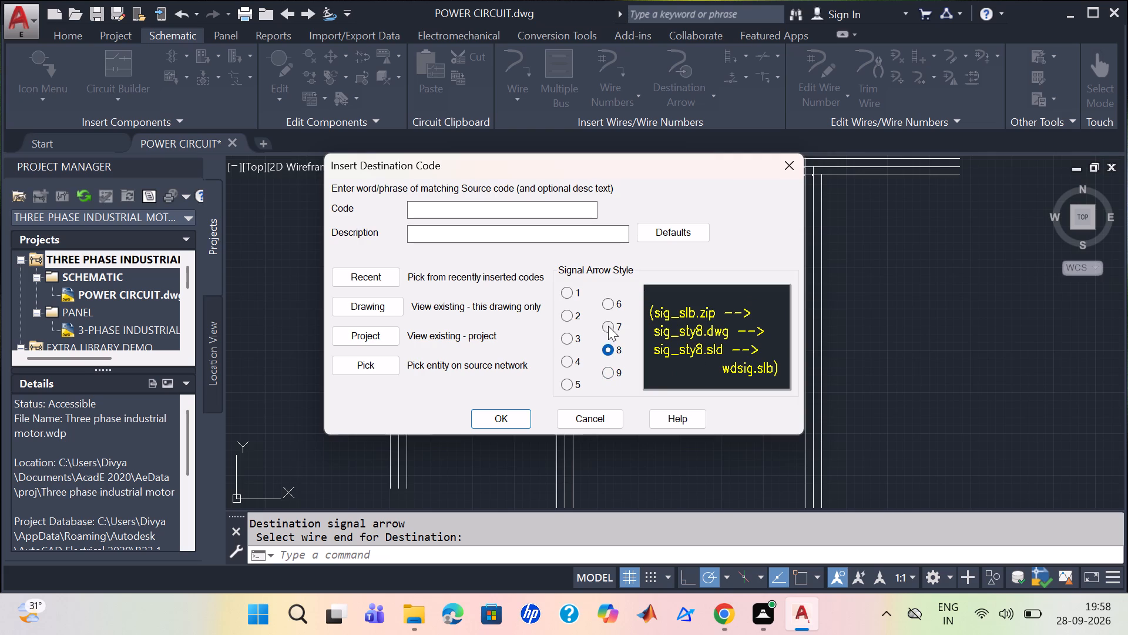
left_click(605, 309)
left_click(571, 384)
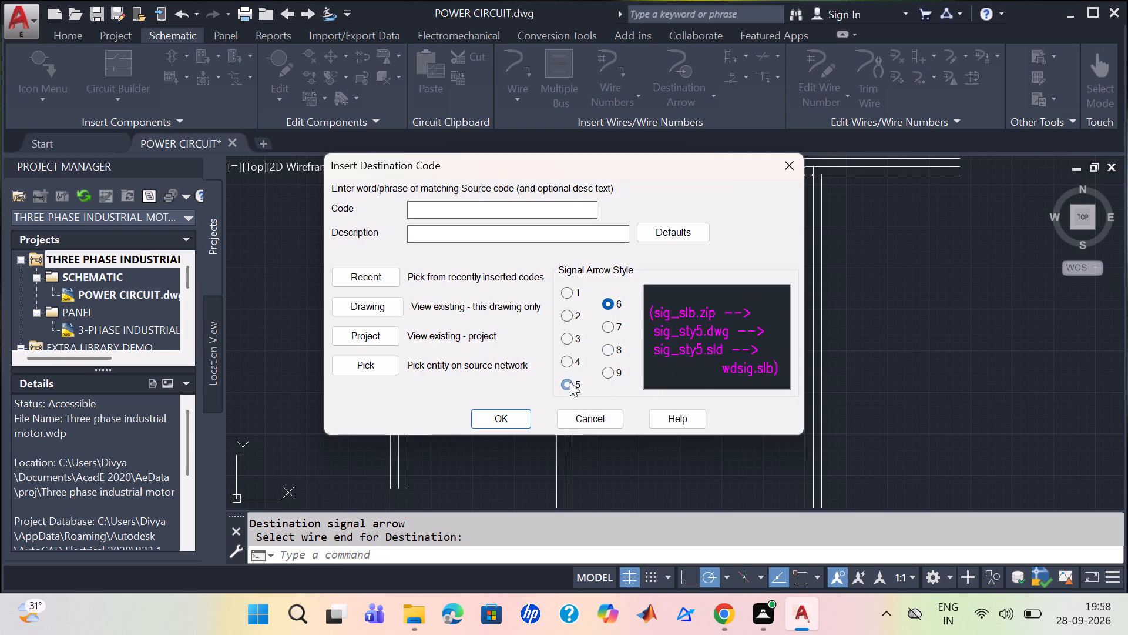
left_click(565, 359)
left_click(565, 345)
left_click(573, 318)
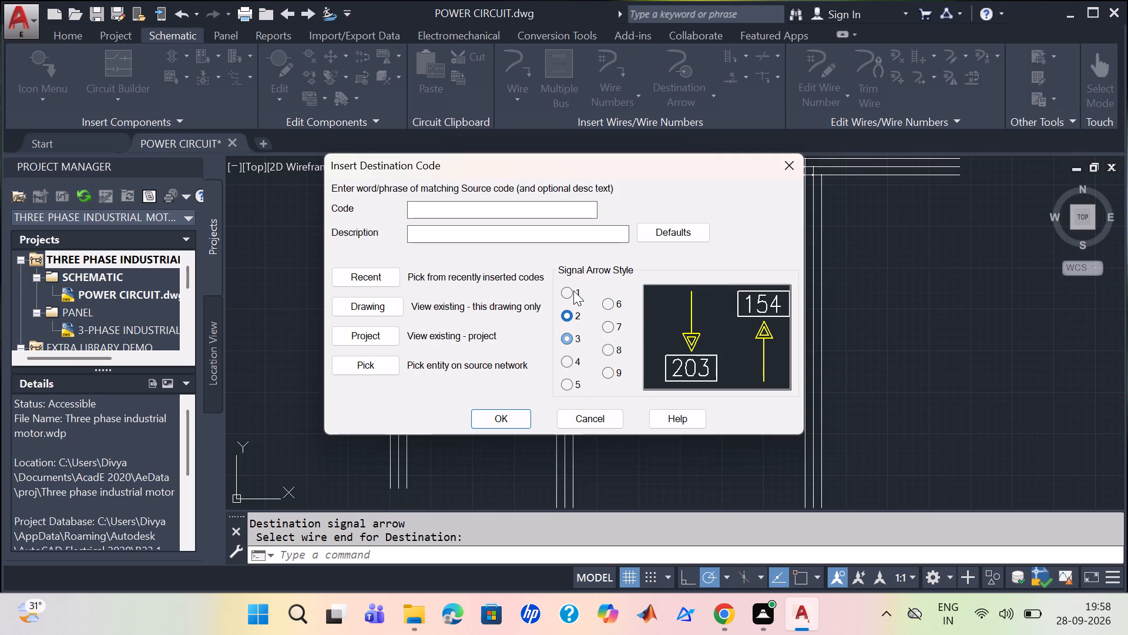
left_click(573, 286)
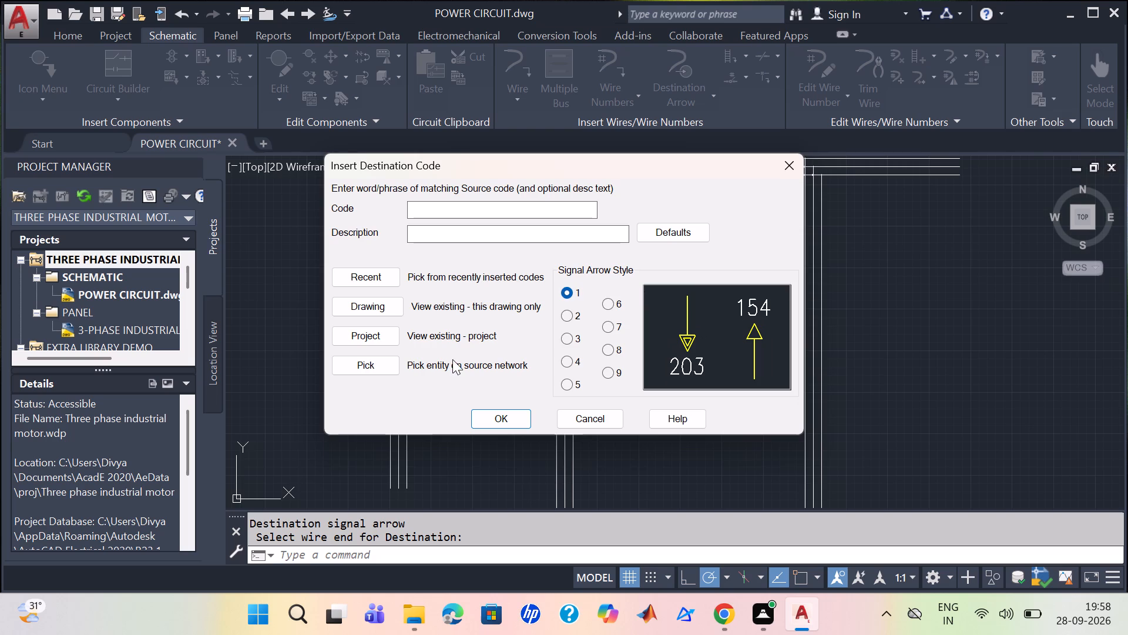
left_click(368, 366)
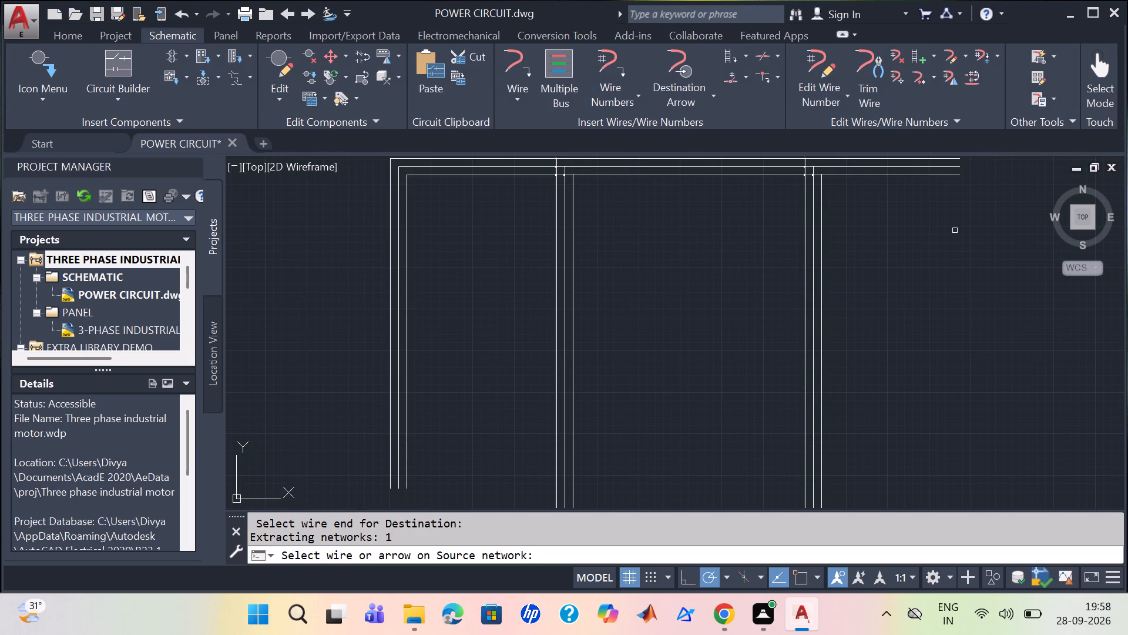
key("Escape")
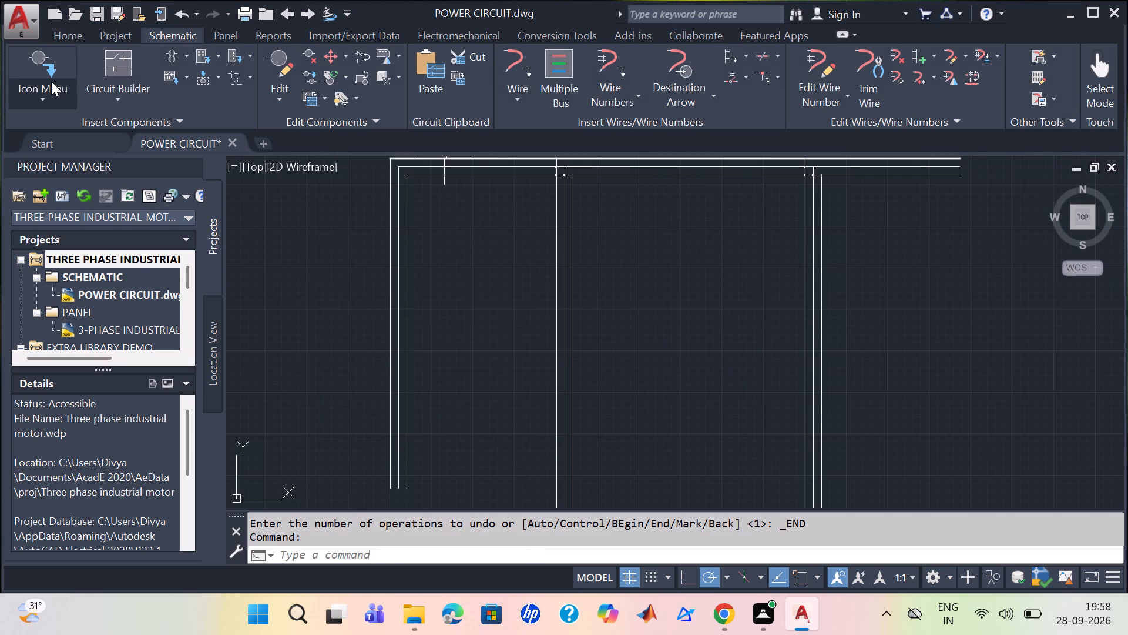
Browse the NFPA schematic symbol library from push buttons and selector switches through motor control, fuses, pilot lights and PLC I/O.
left_click(51, 81)
left_click(78, 139)
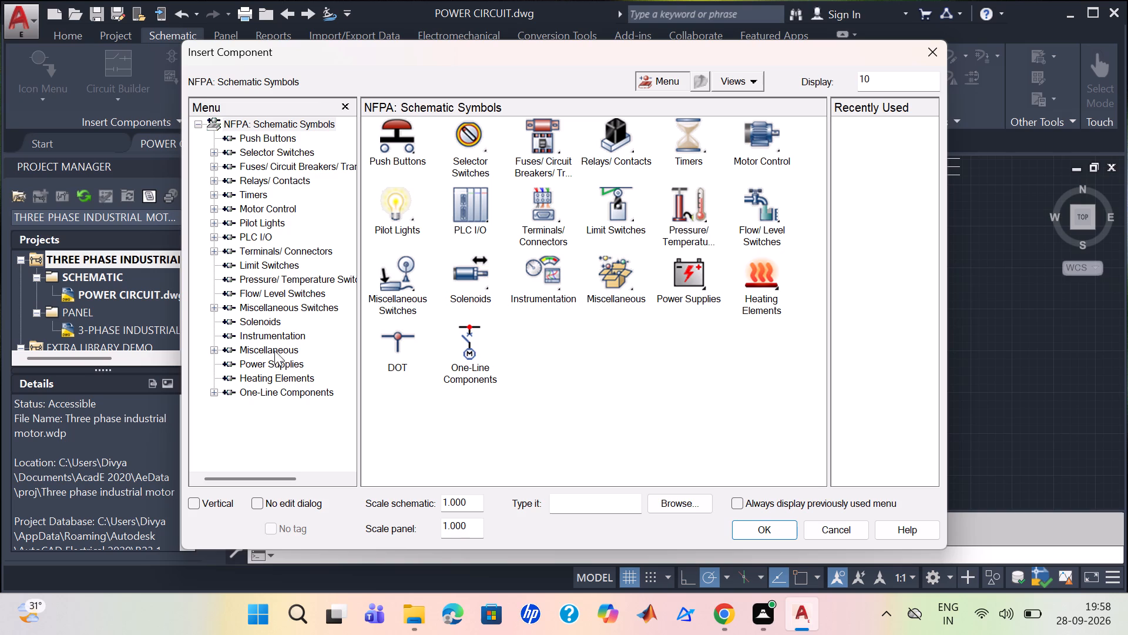
left_click(287, 134)
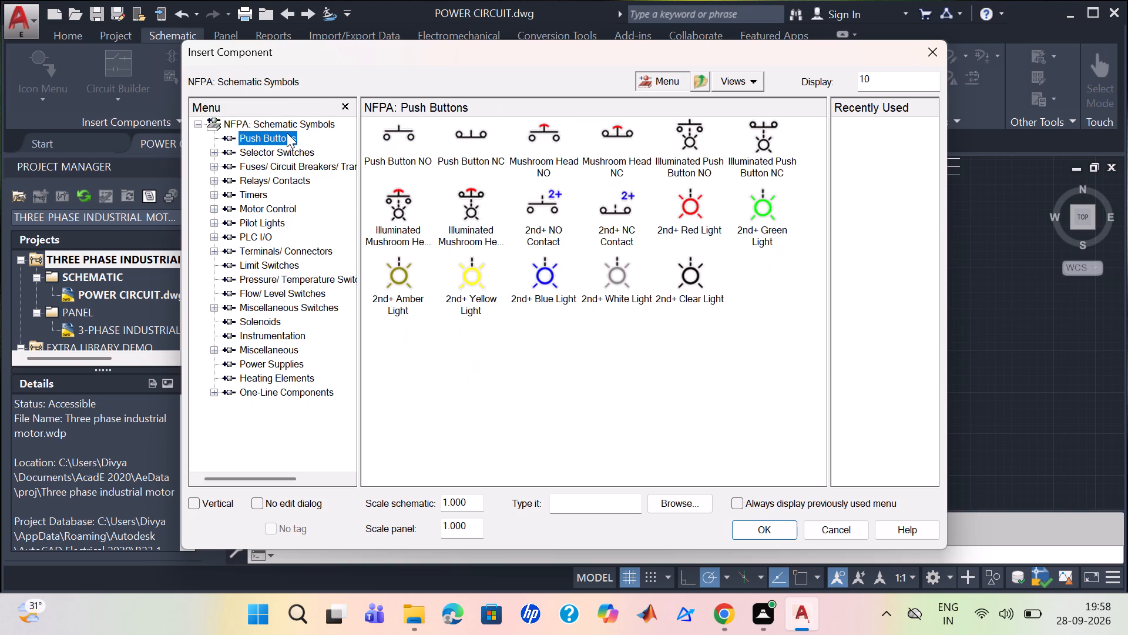
left_click(293, 147)
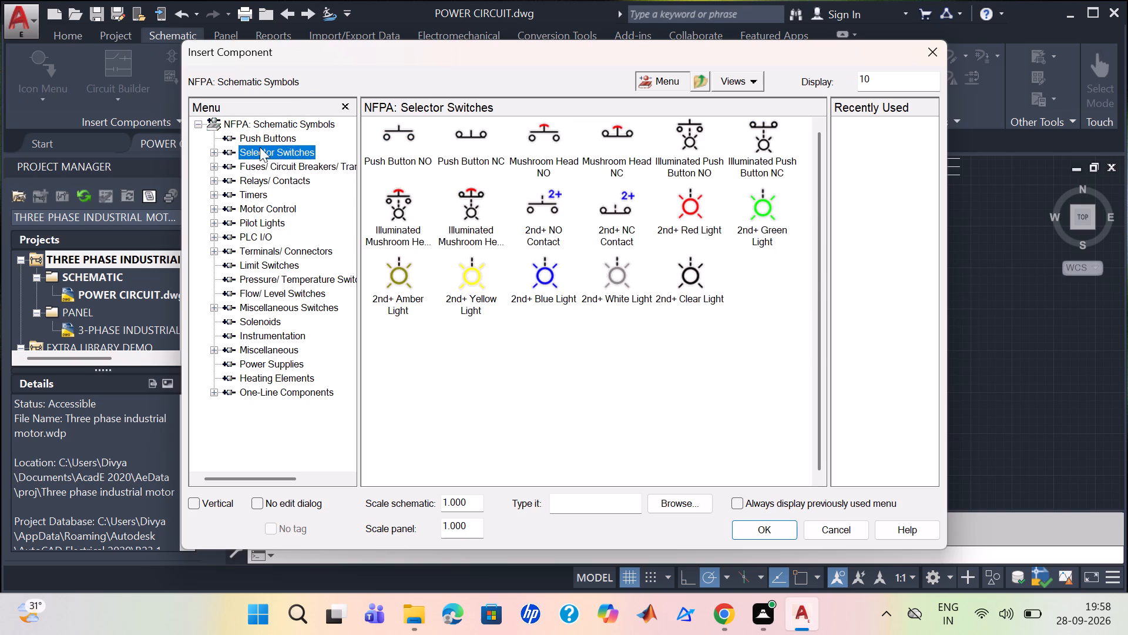
left_click(211, 155)
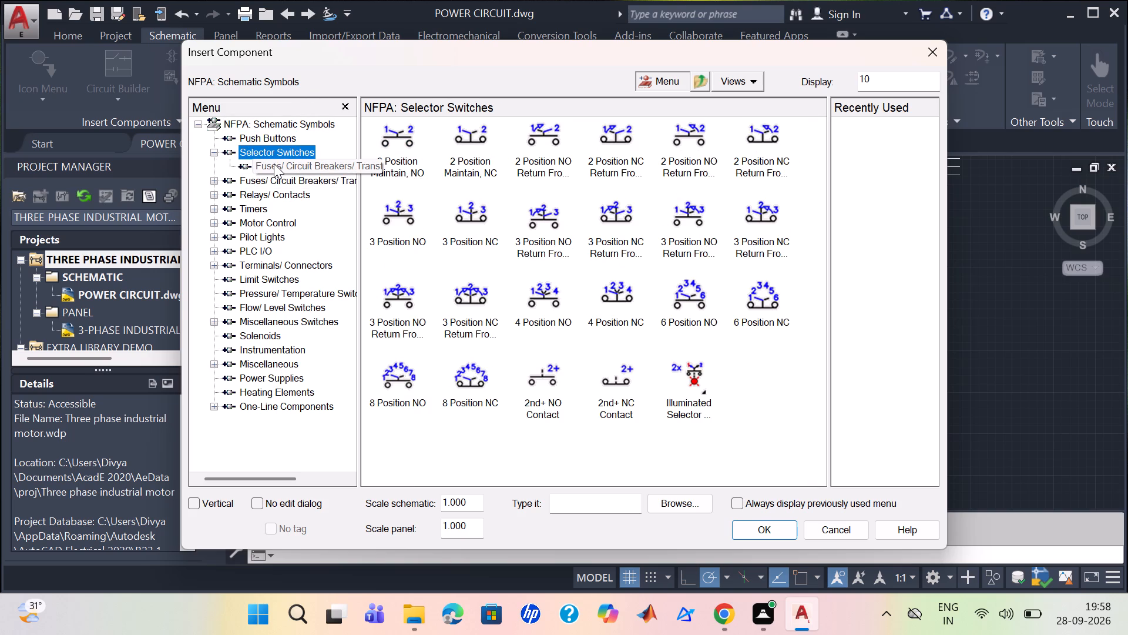
left_click(274, 168)
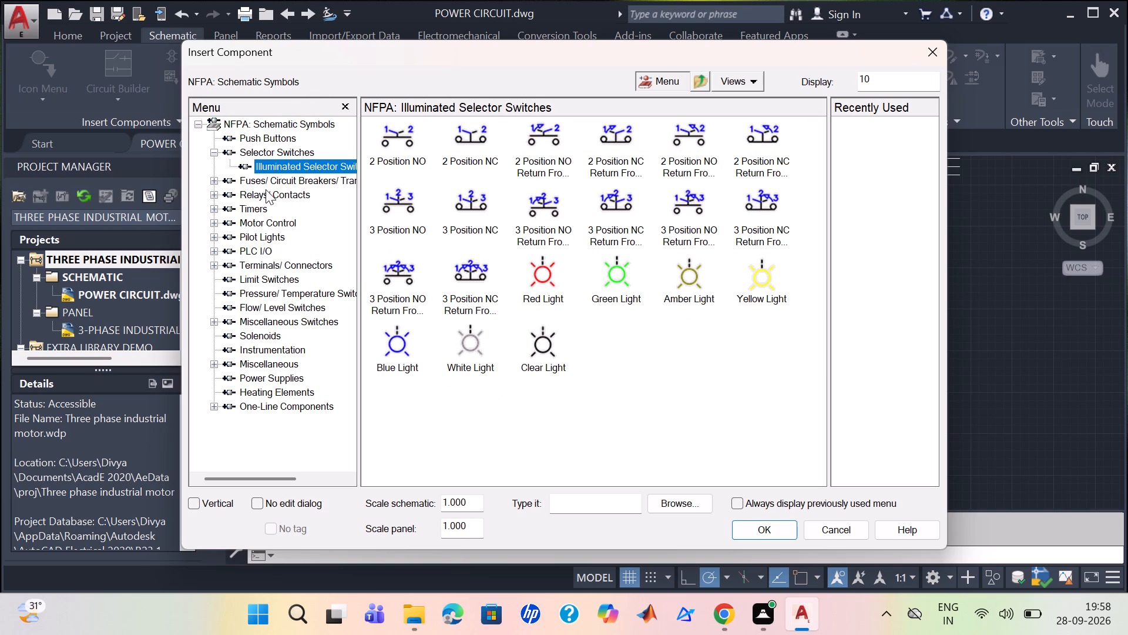
left_click(268, 186)
left_click(265, 190)
left_click(266, 209)
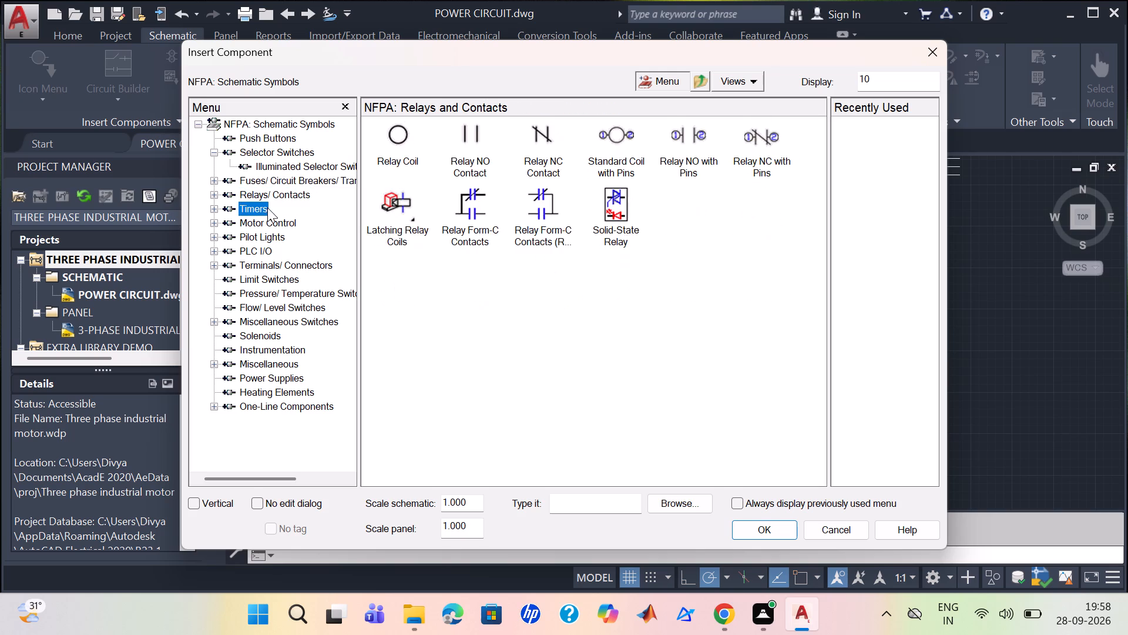
left_click(268, 220)
left_click(275, 218)
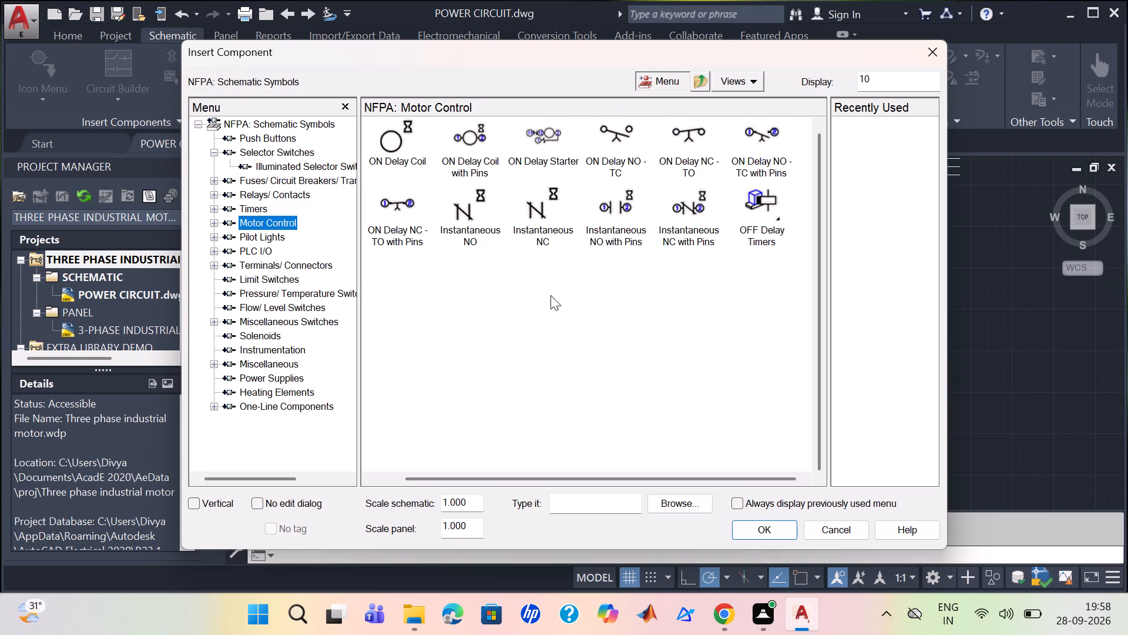
left_click(563, 400)
left_click(562, 391)
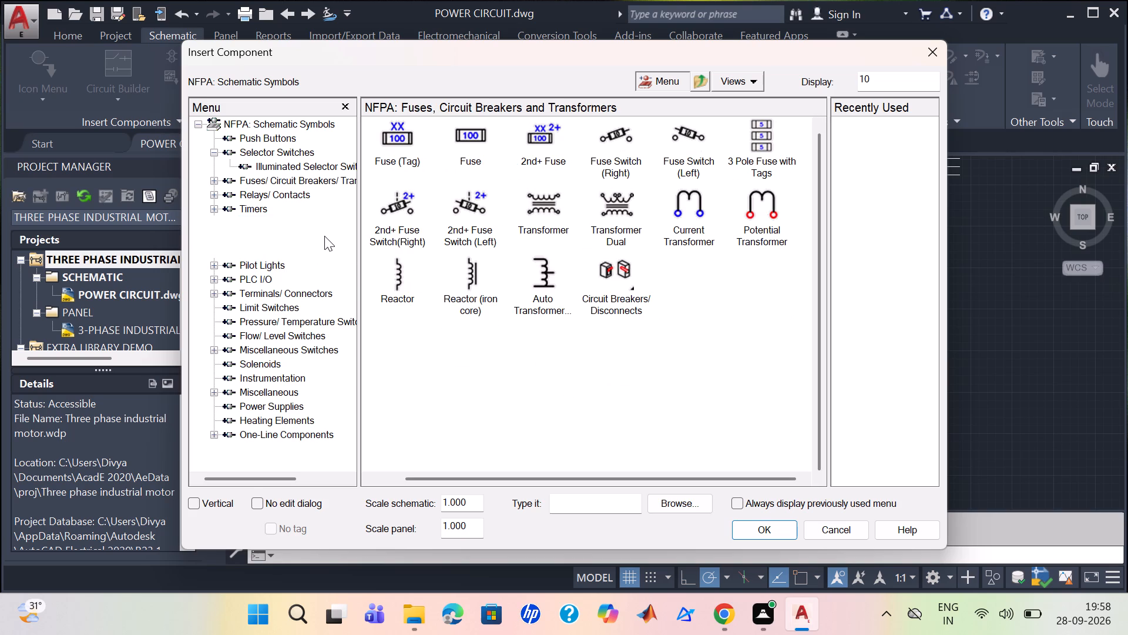
left_click(326, 245)
left_click(285, 263)
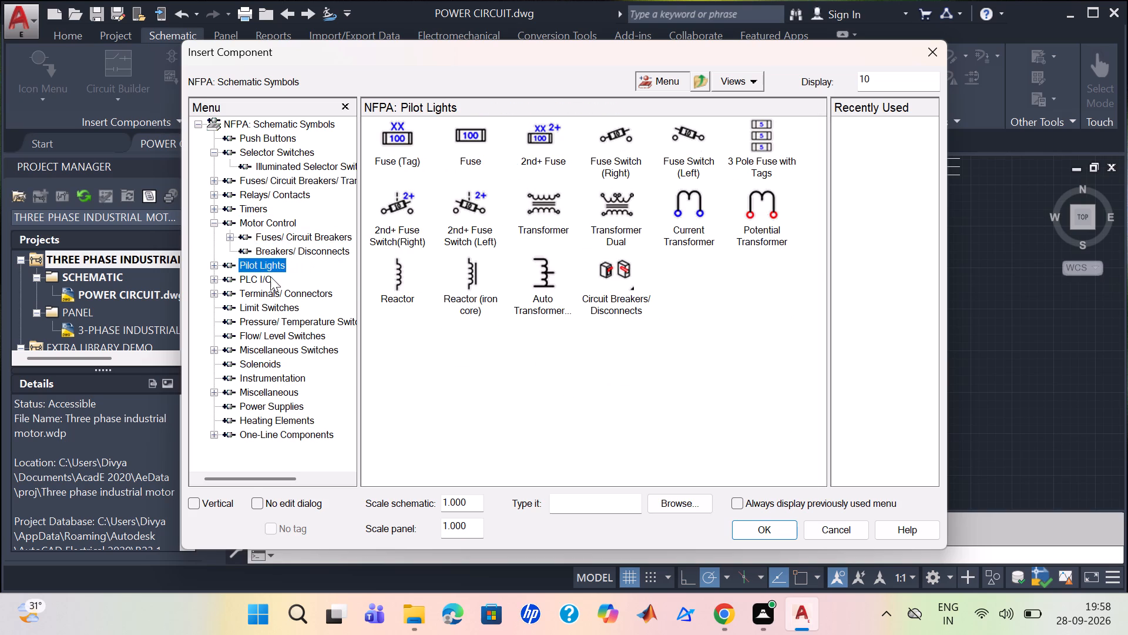
left_click(266, 280)
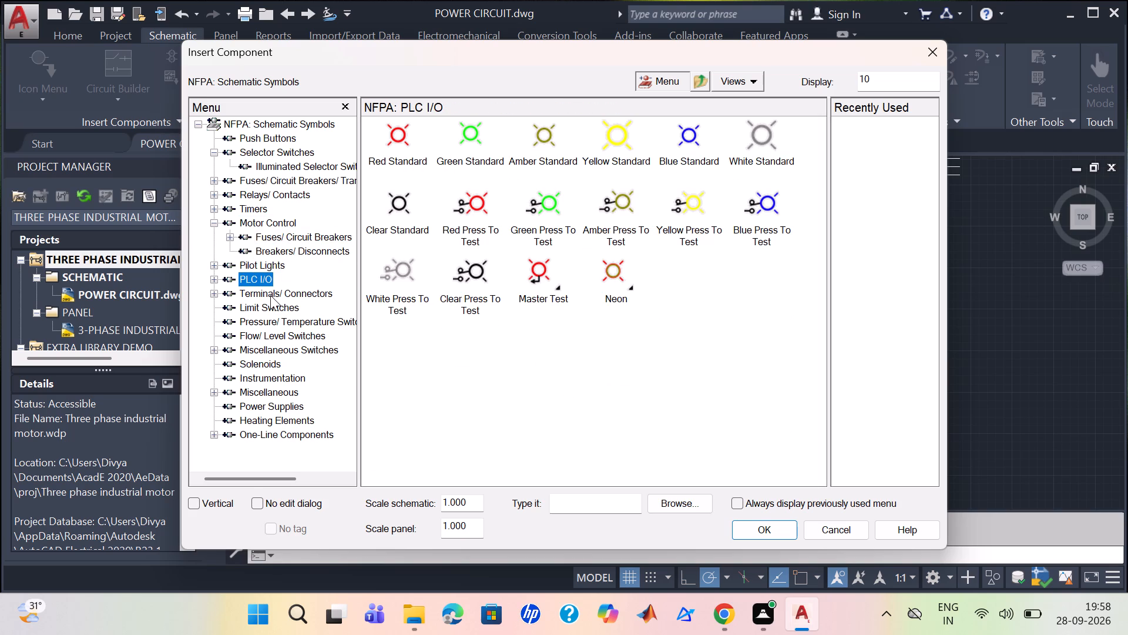
Examine the terminal and connector symbols, including the spare/single-side connector pins, and the miscellaneous switches, then close the symbol library.
left_click(270, 295)
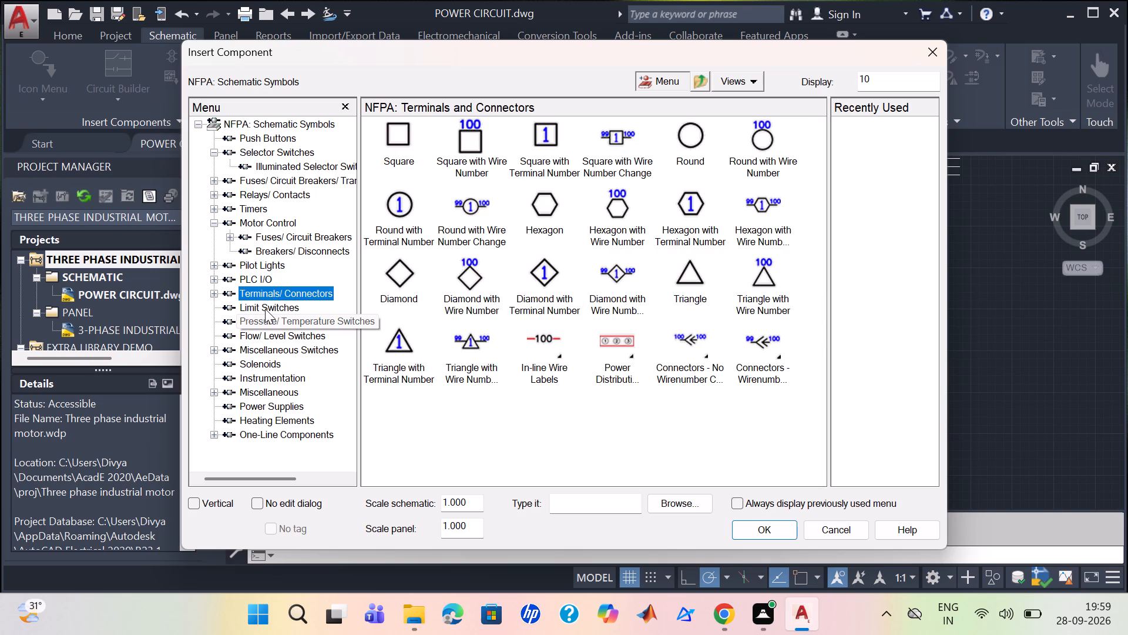
left_click(710, 363)
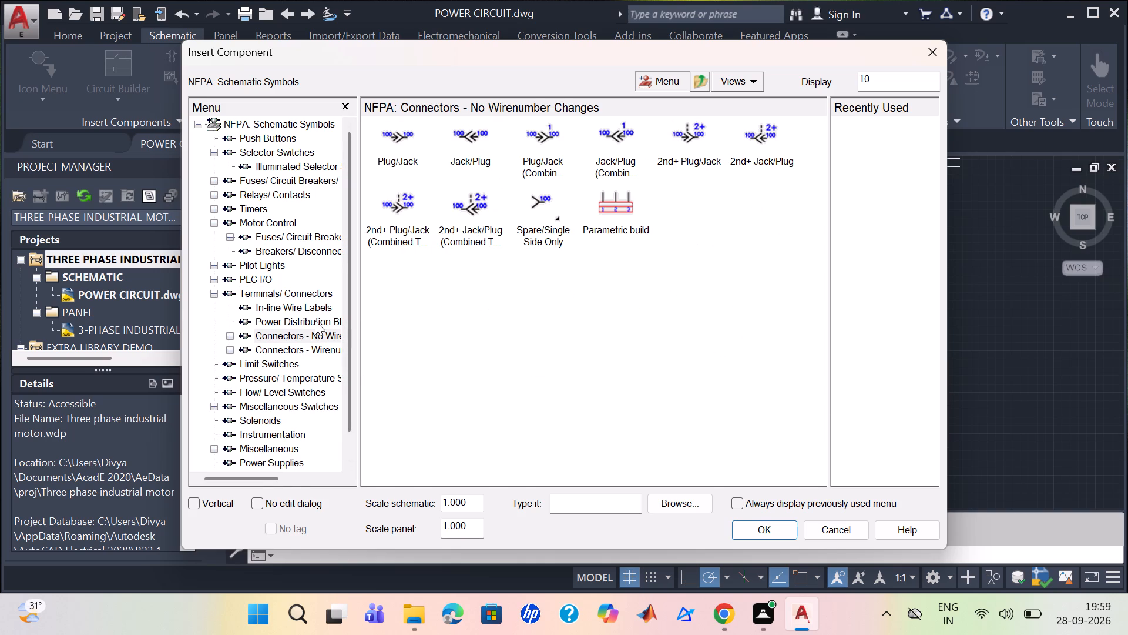
left_click(314, 345)
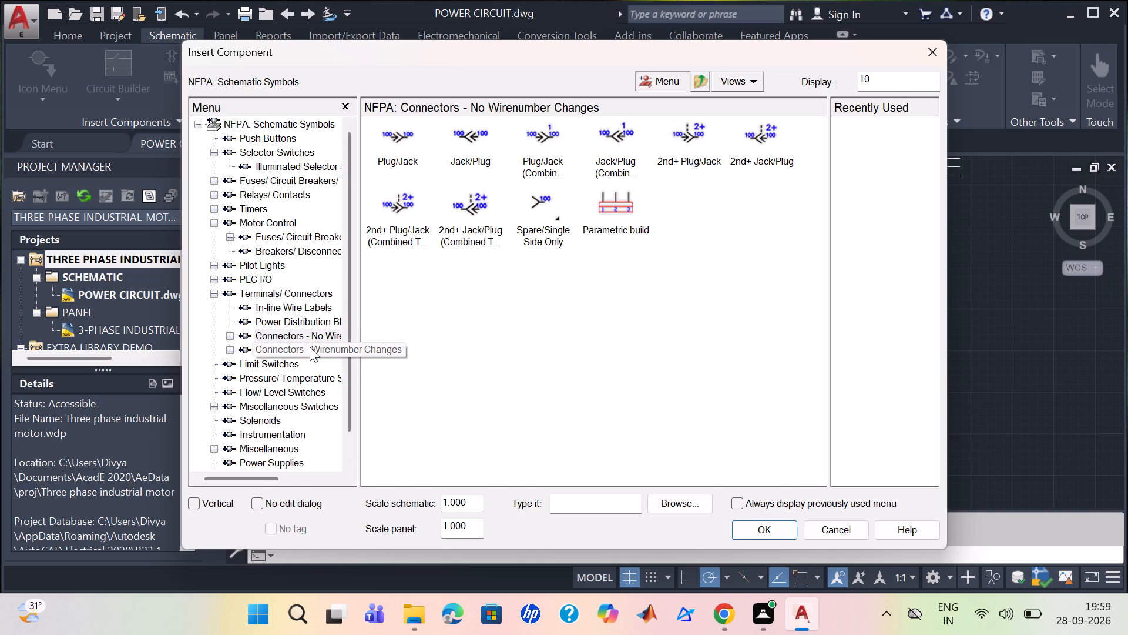
left_click(310, 347)
left_click(310, 347)
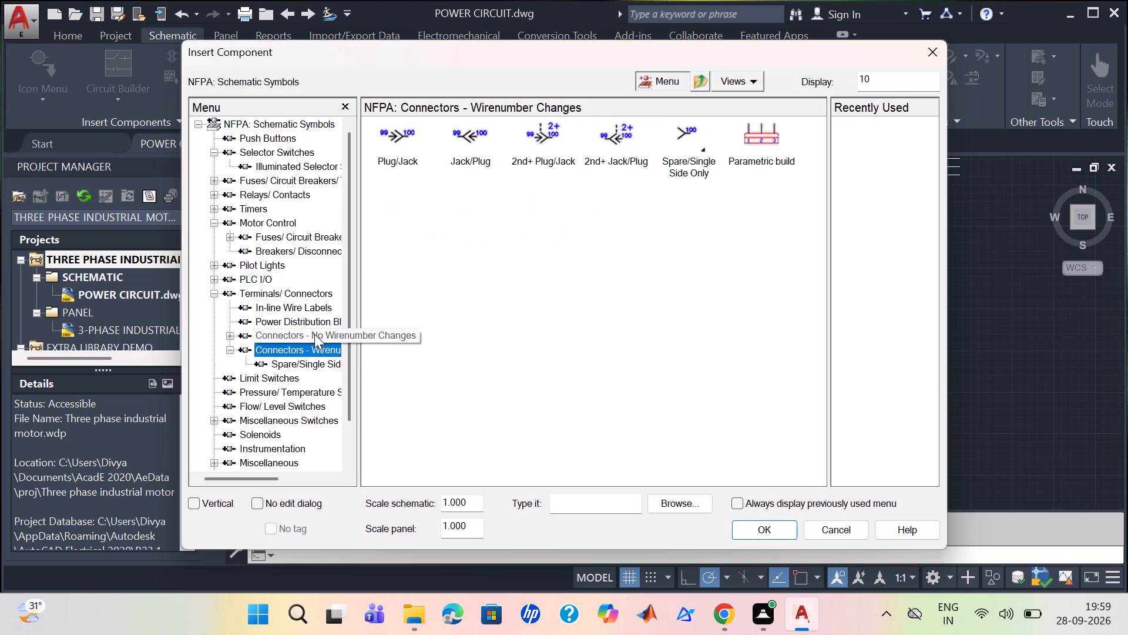
double_click(318, 345)
left_click(318, 338)
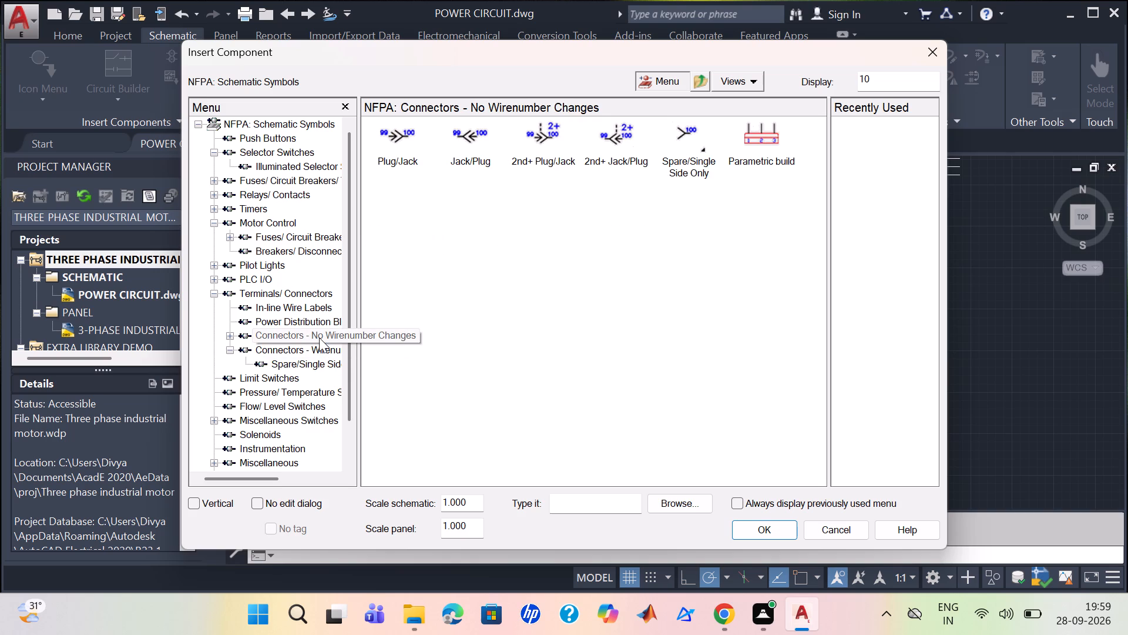
left_click(562, 209)
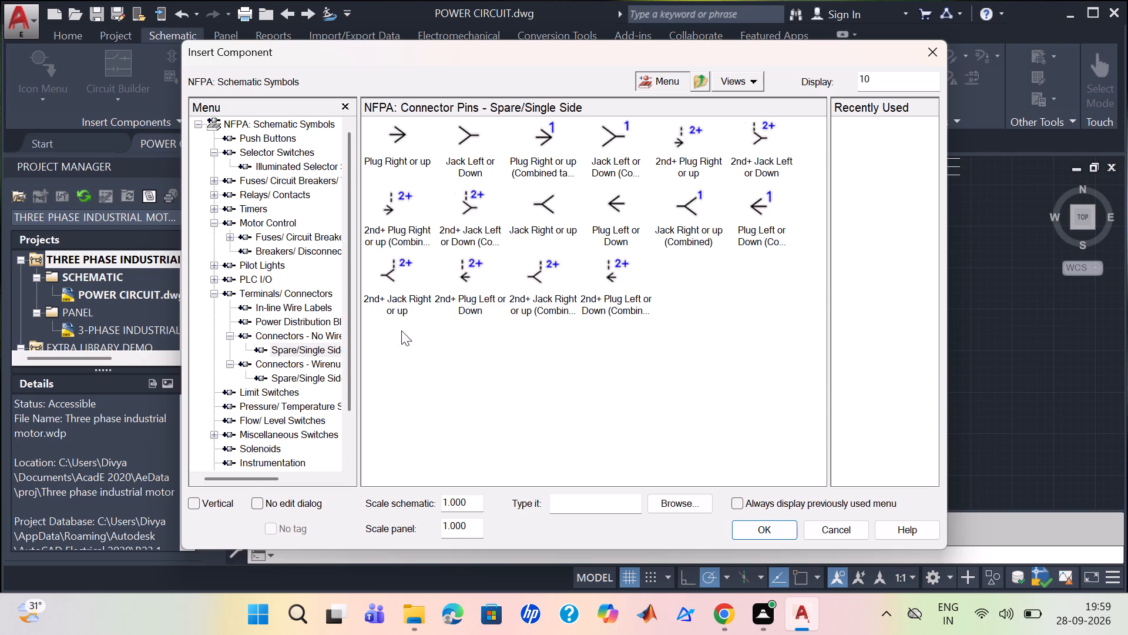
left_click(317, 333)
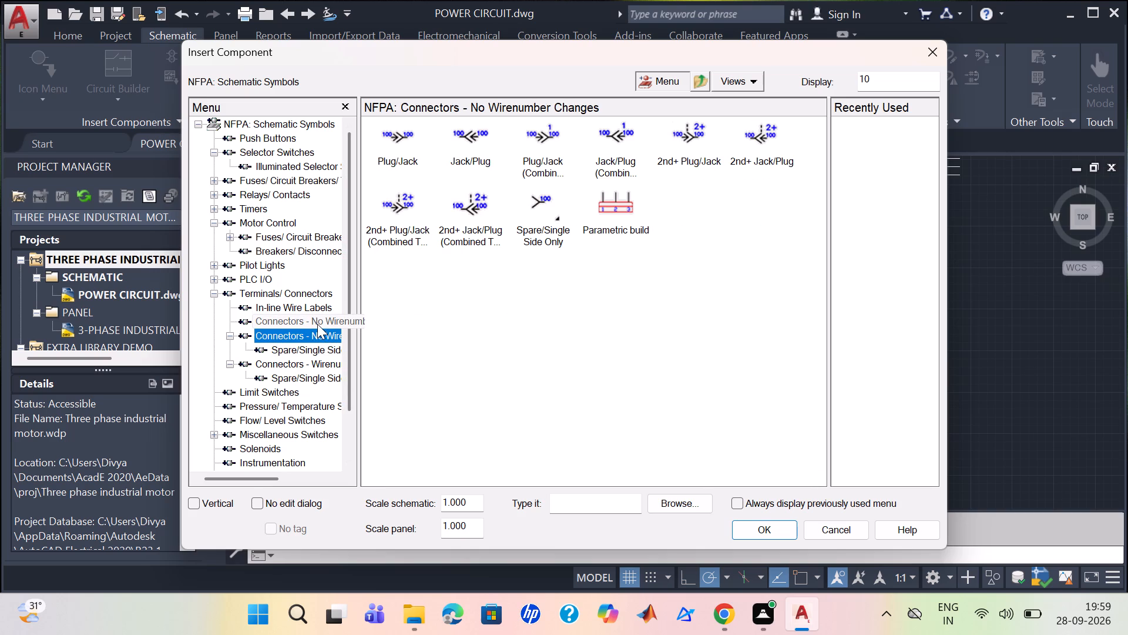
left_click(318, 323)
left_click(318, 317)
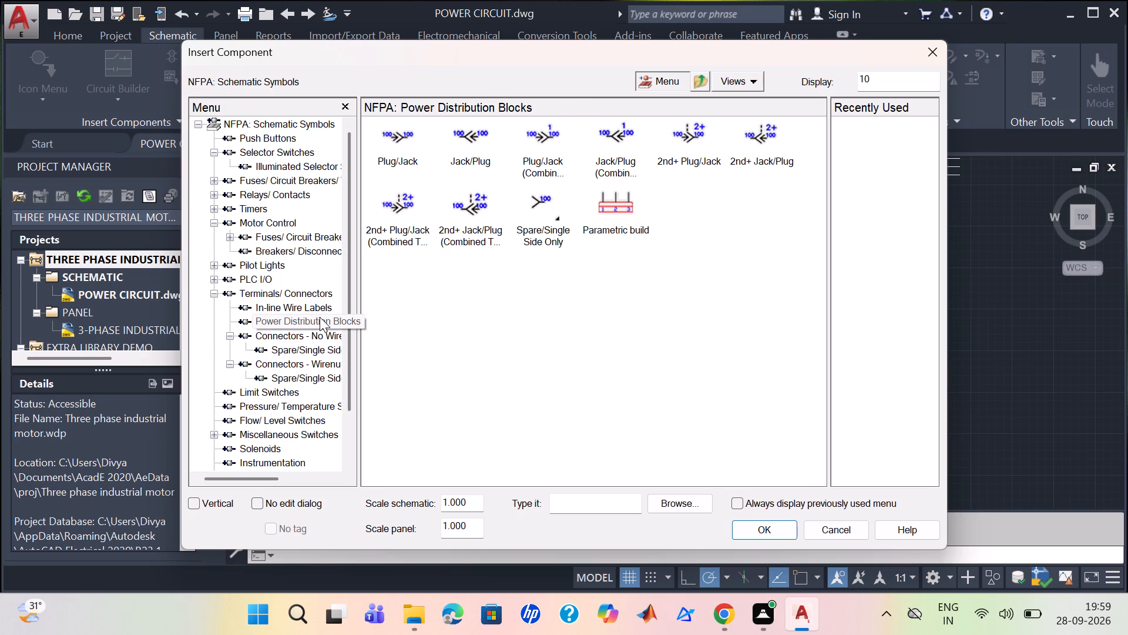
left_click(325, 306)
left_click(321, 299)
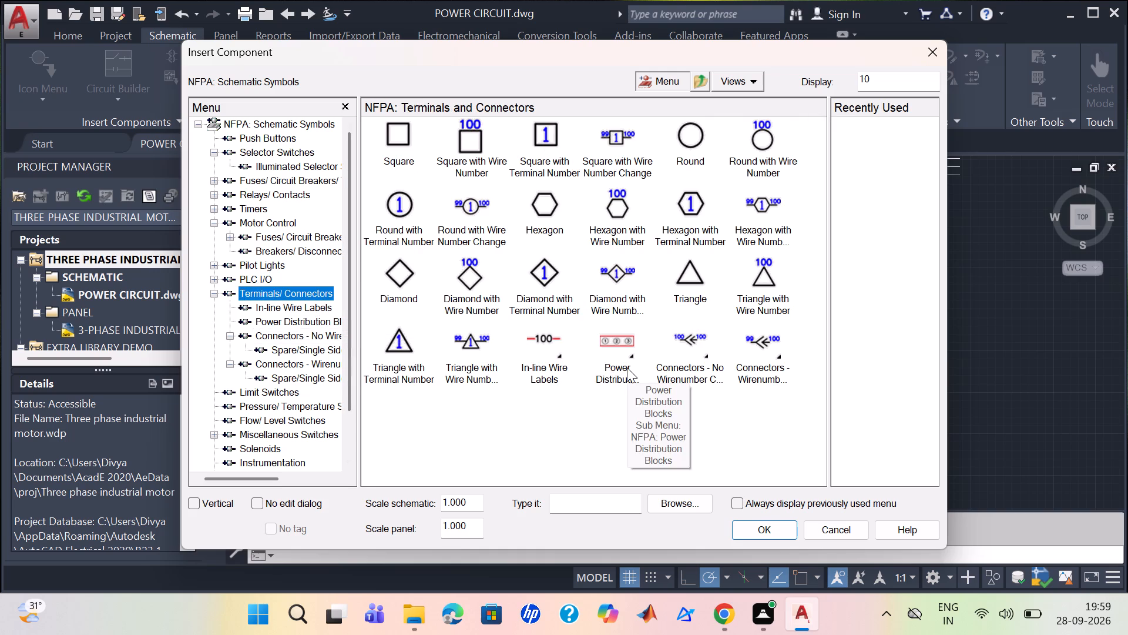
left_click(716, 359)
left_click(710, 356)
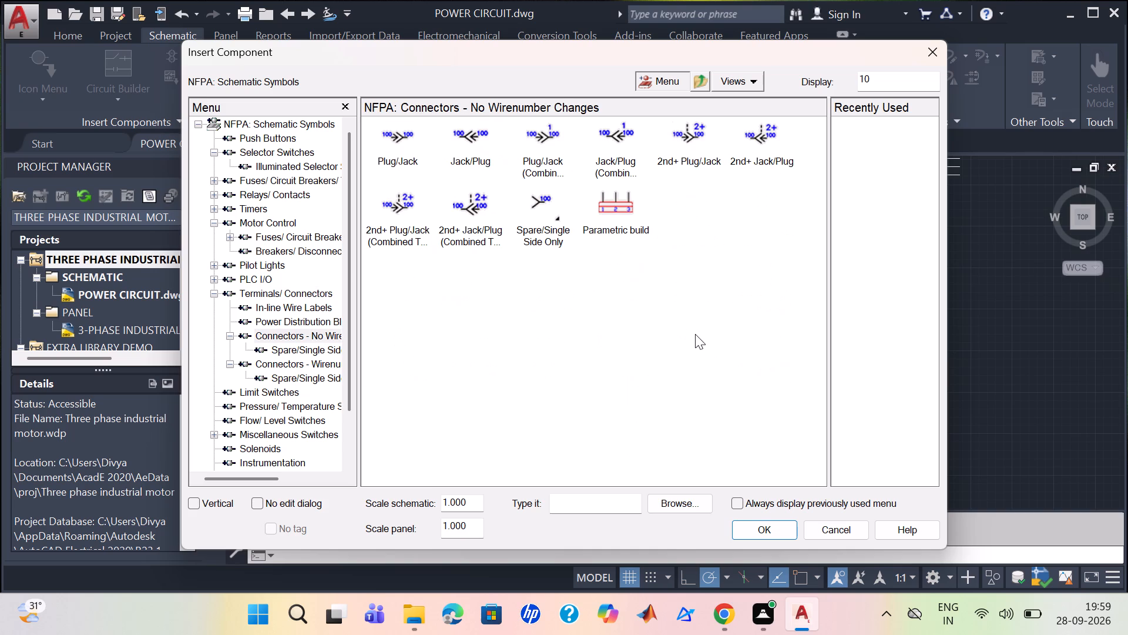
left_click(553, 222)
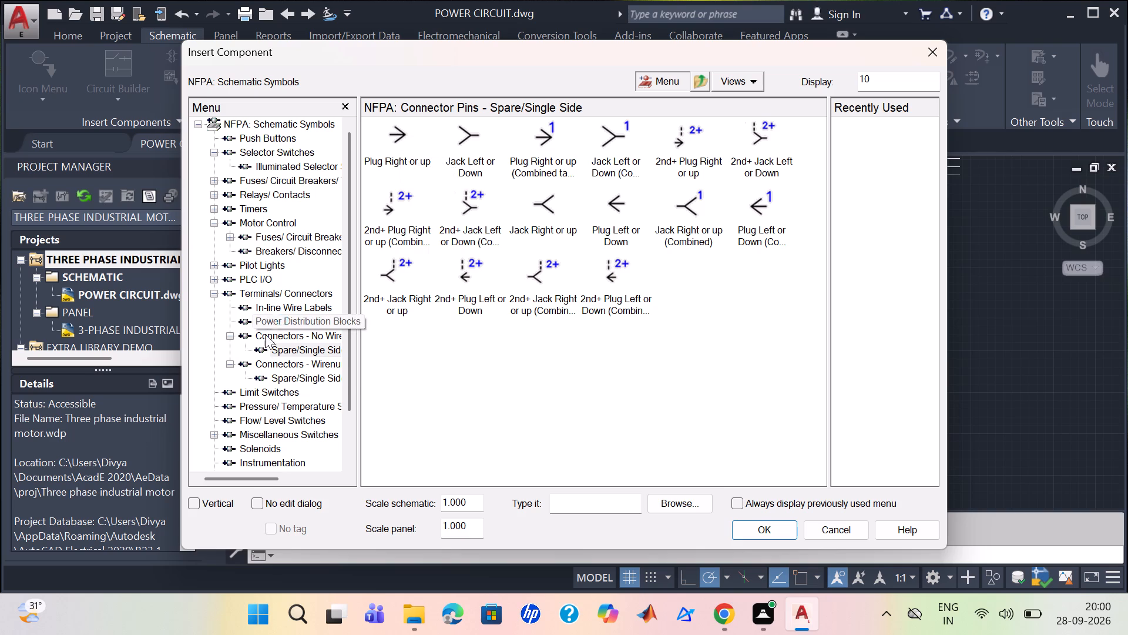
left_click(303, 378)
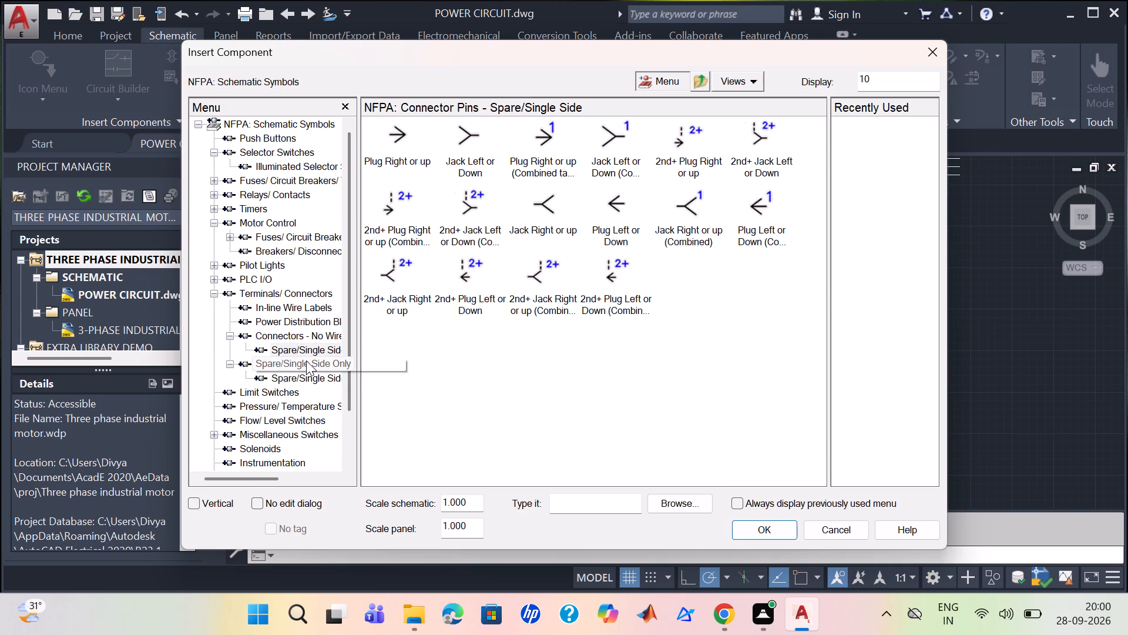
left_click(306, 360)
left_click(307, 346)
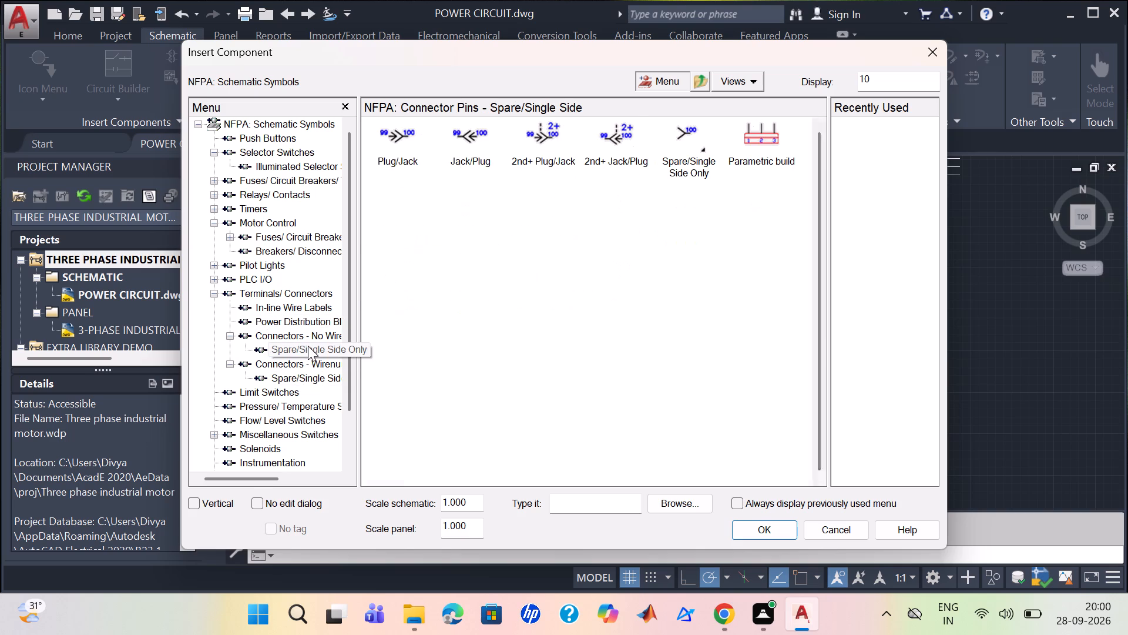
left_click(309, 340)
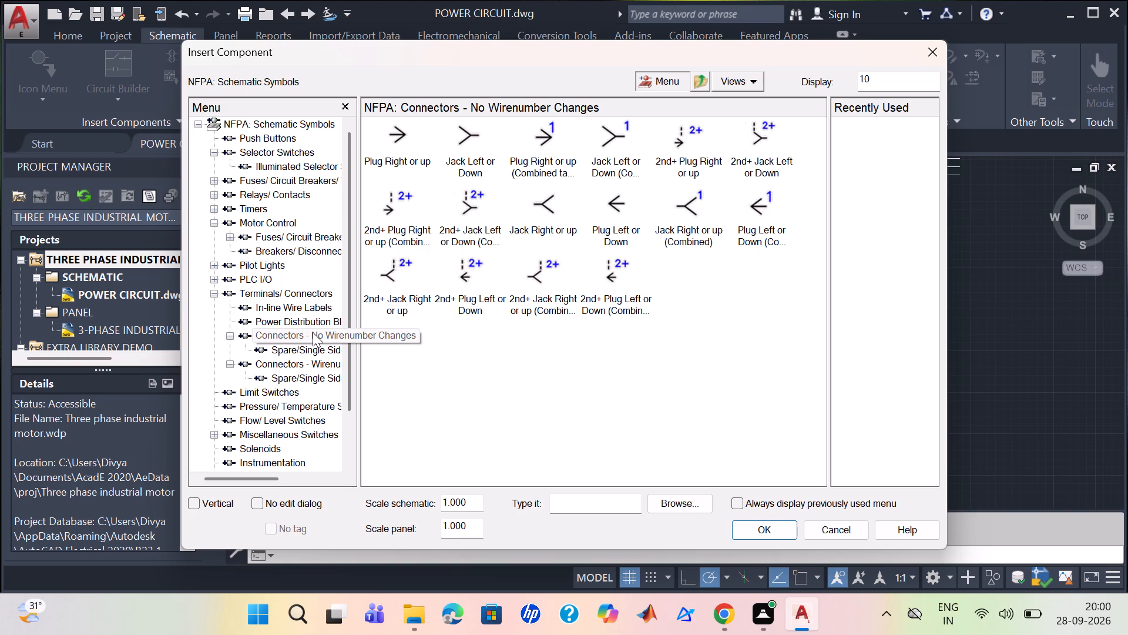
left_click(301, 375)
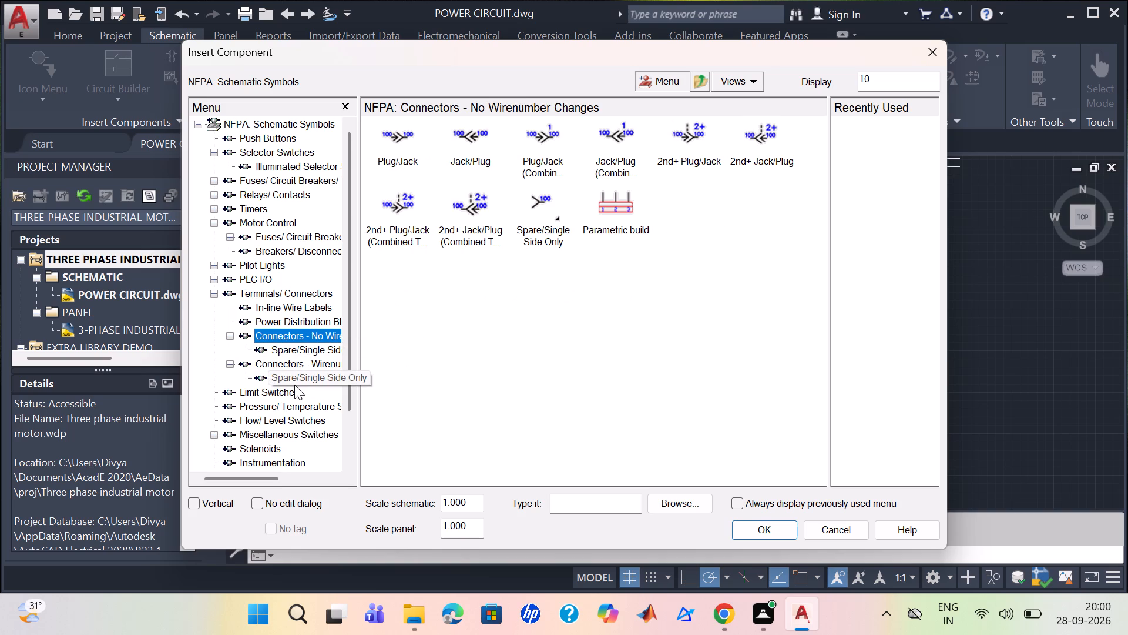
left_click(294, 382)
left_click(296, 403)
scroll(293, 397, "down", 2)
left_click(297, 377)
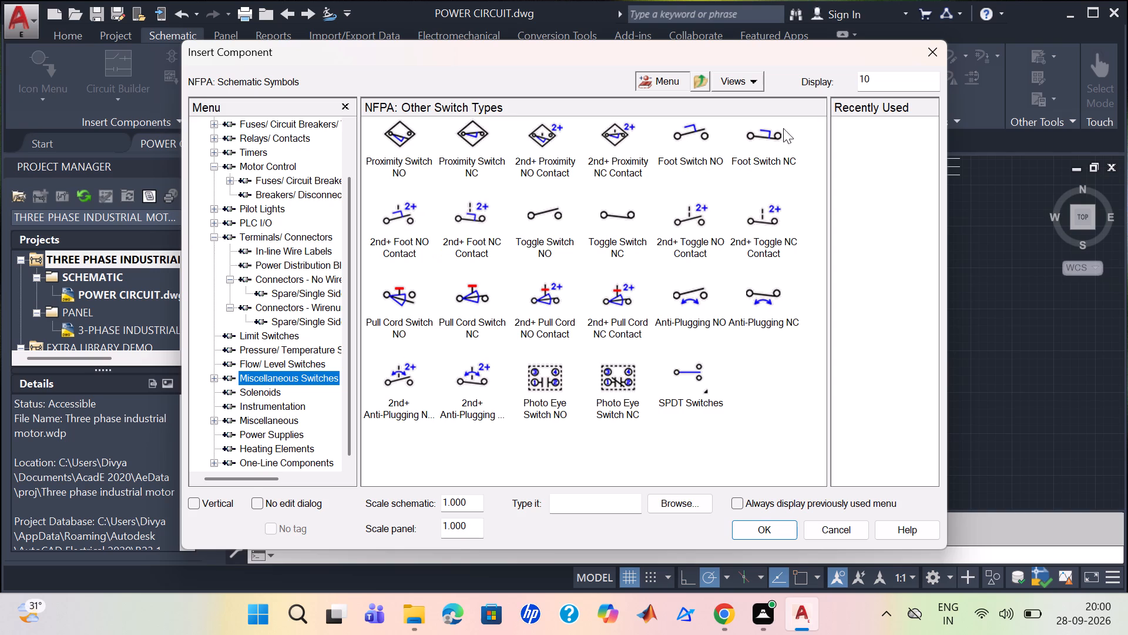
left_click(936, 48)
Examine the reference-only wire arrows and the stand-alone cross-reference symbols without inserting any.
left_click(689, 99)
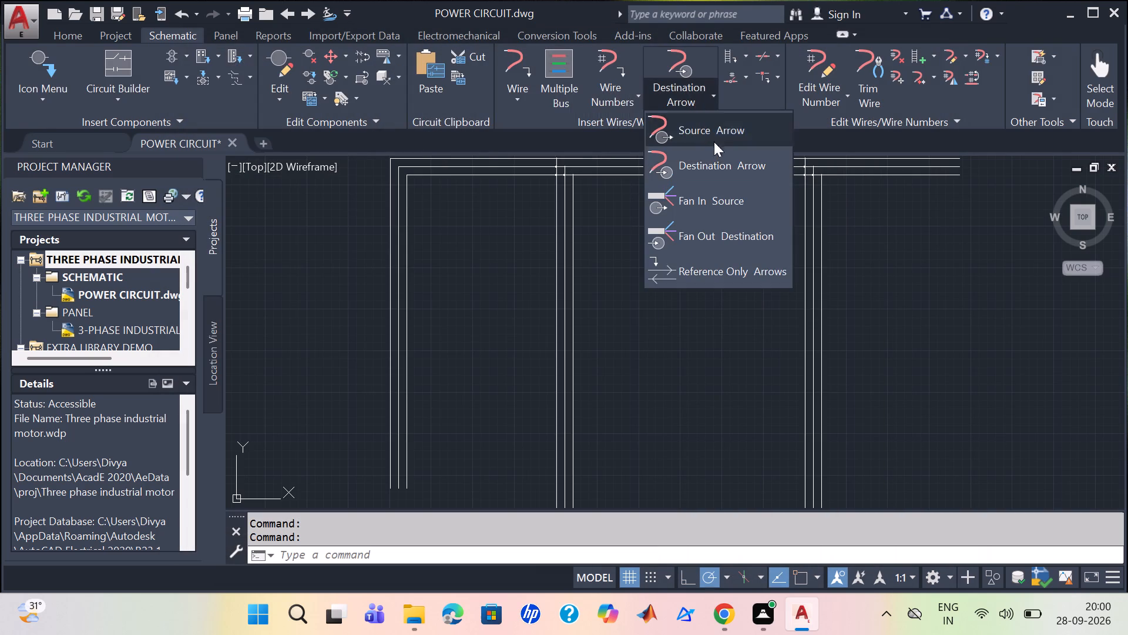
left_click(727, 271)
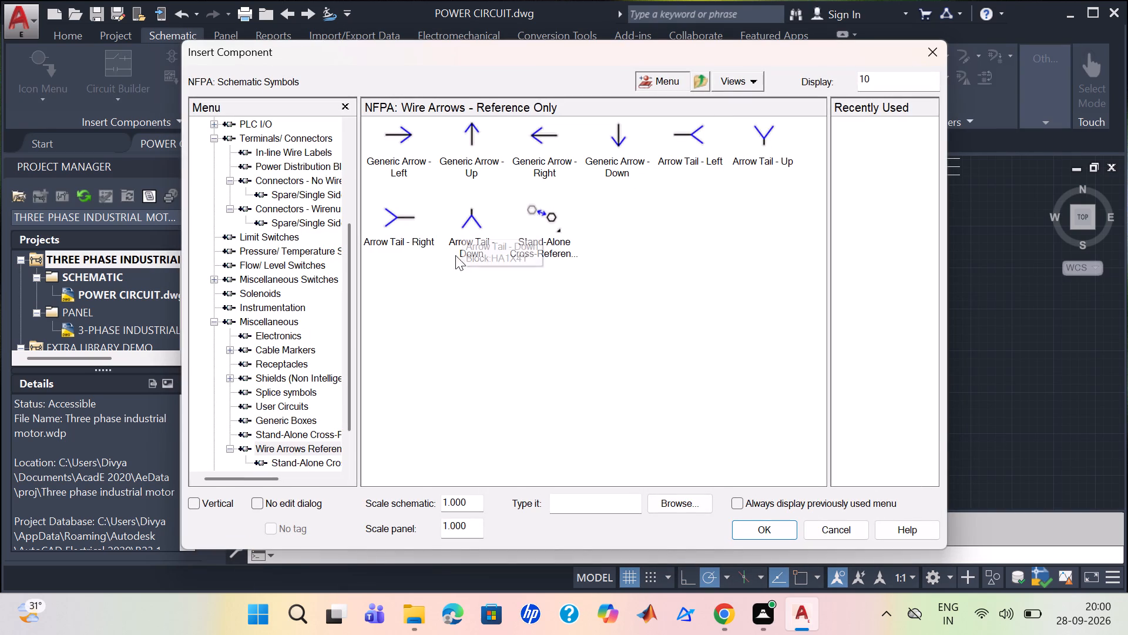
left_click(562, 243)
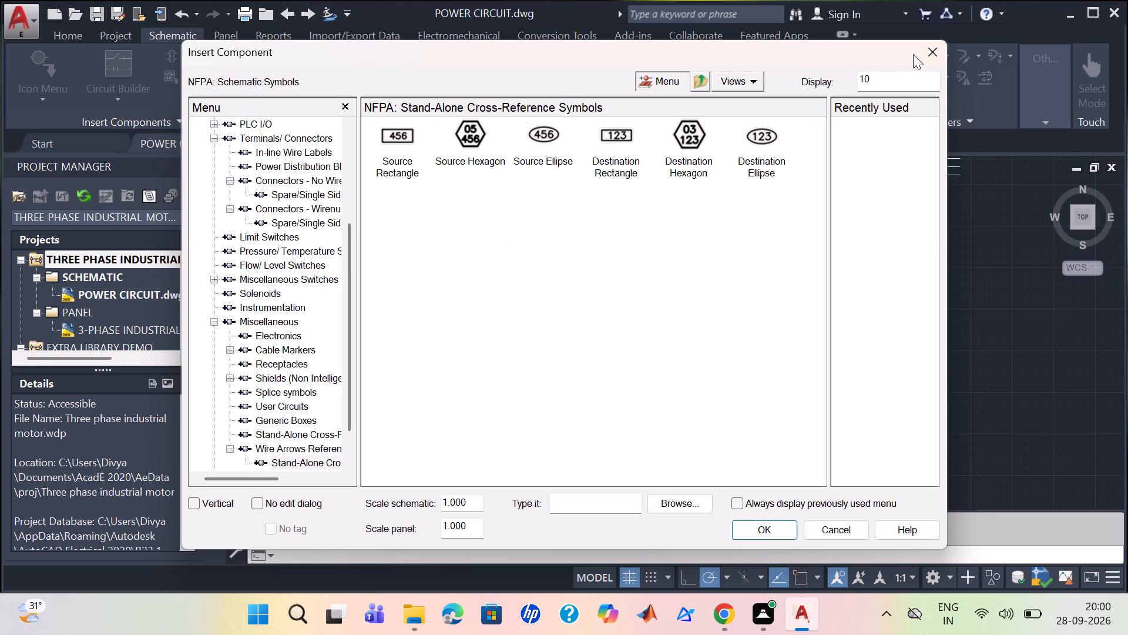
left_click(915, 53)
left_click(929, 52)
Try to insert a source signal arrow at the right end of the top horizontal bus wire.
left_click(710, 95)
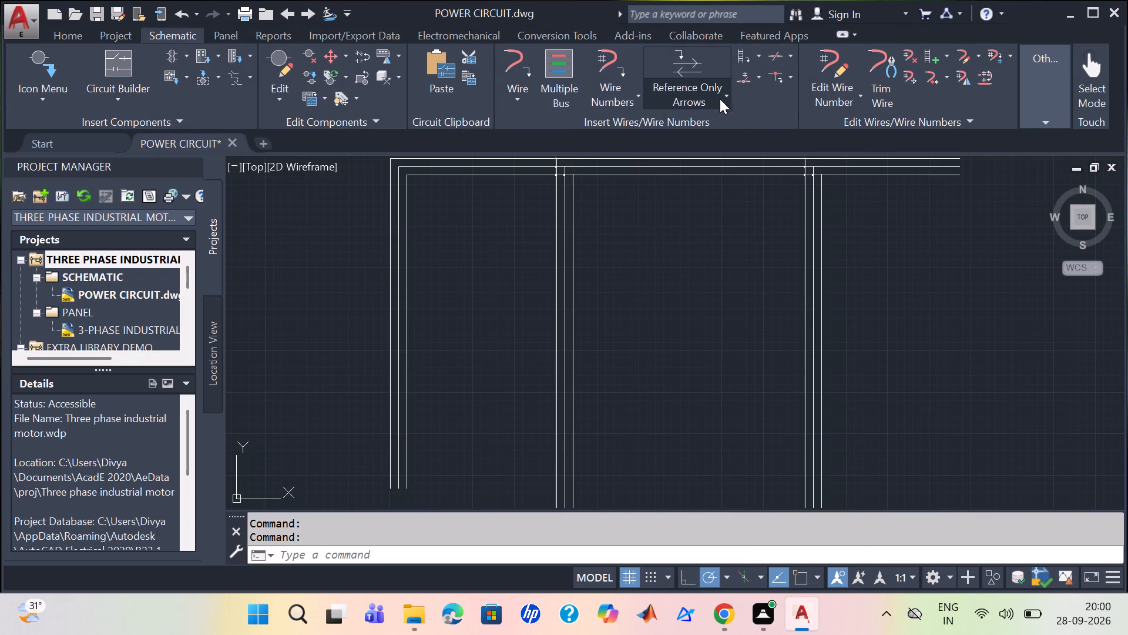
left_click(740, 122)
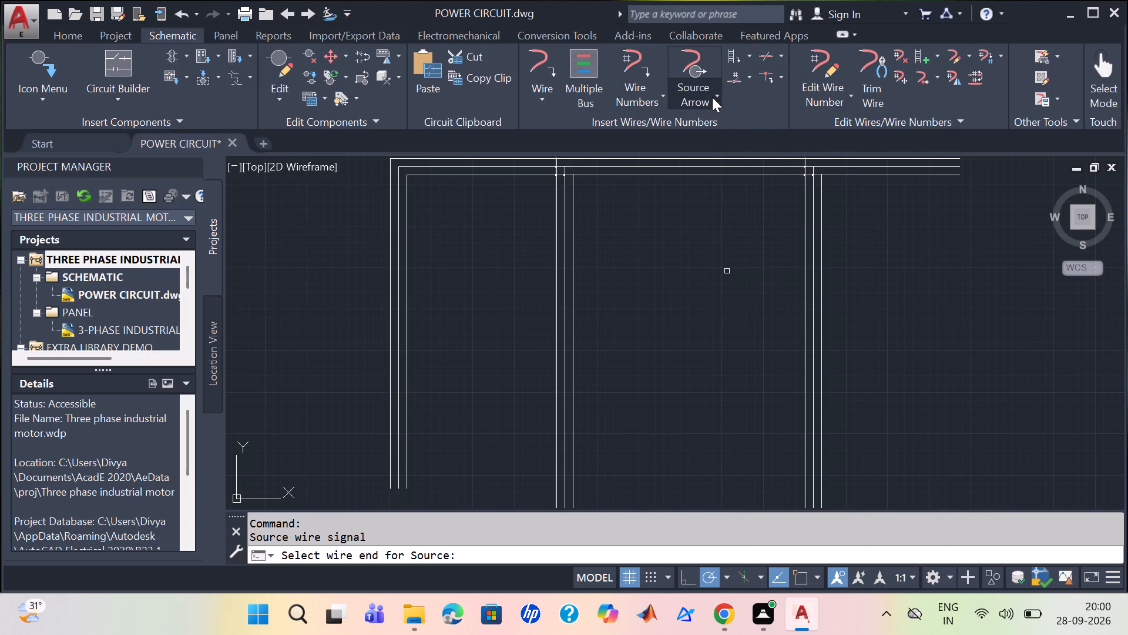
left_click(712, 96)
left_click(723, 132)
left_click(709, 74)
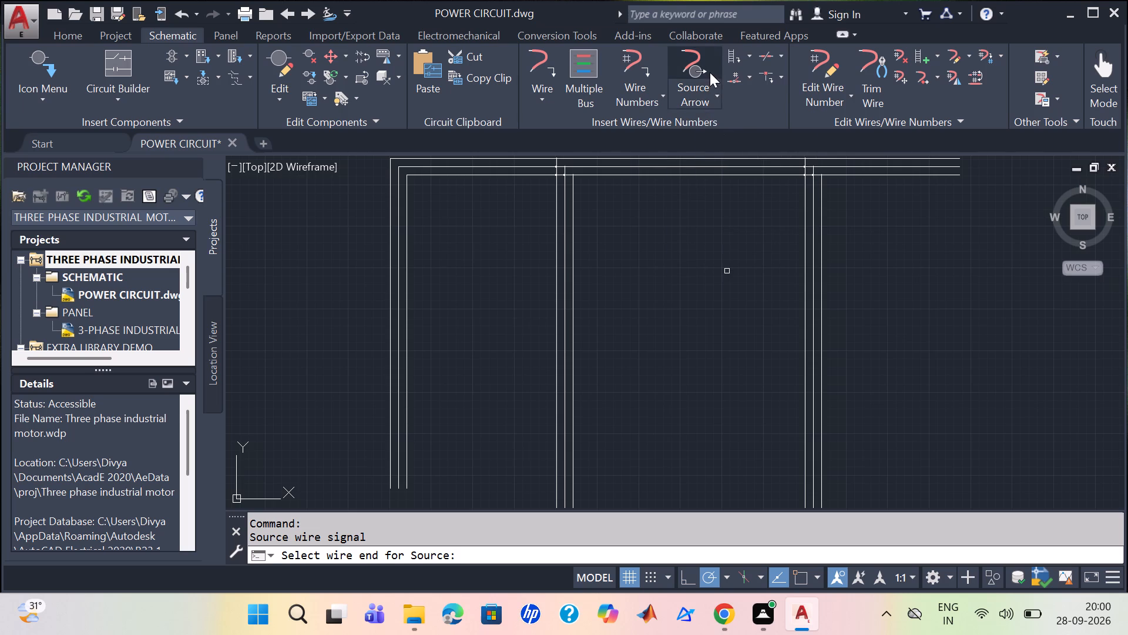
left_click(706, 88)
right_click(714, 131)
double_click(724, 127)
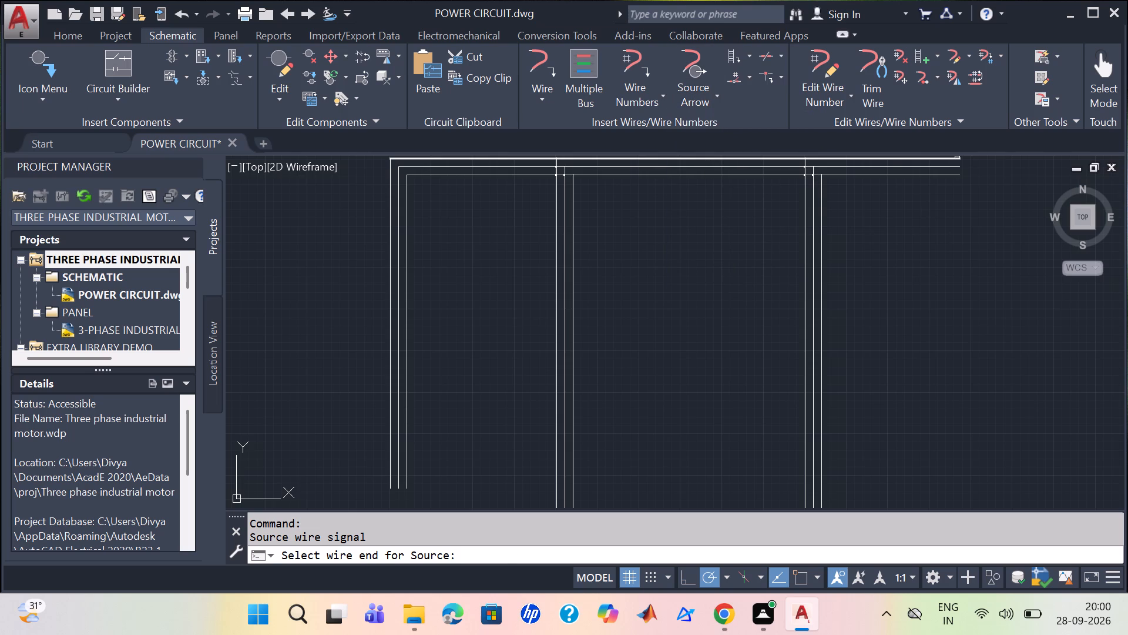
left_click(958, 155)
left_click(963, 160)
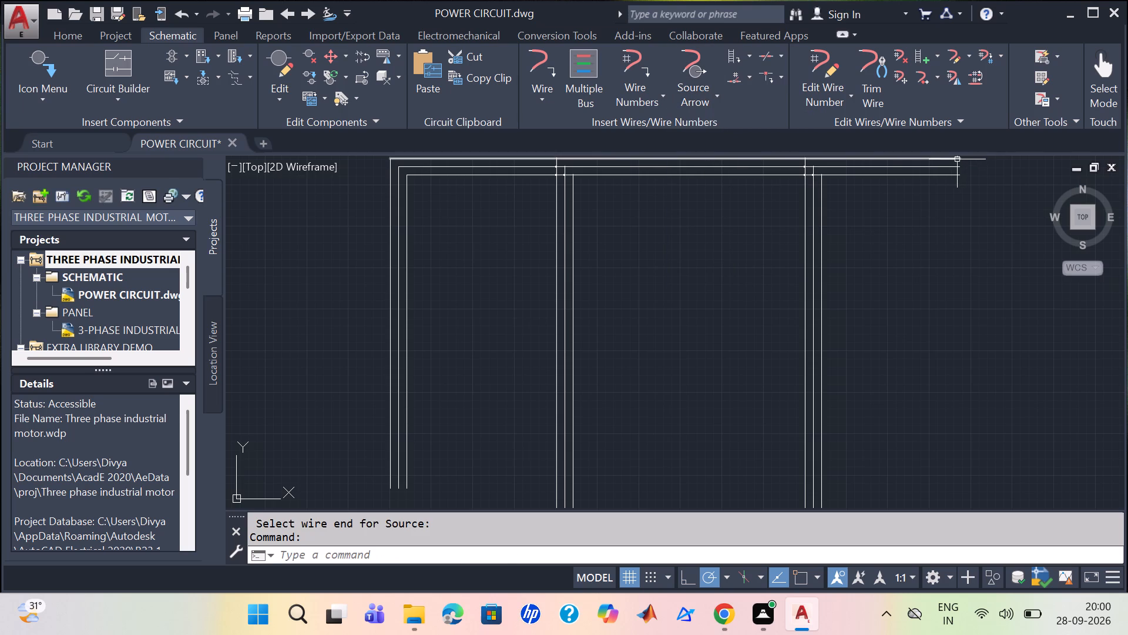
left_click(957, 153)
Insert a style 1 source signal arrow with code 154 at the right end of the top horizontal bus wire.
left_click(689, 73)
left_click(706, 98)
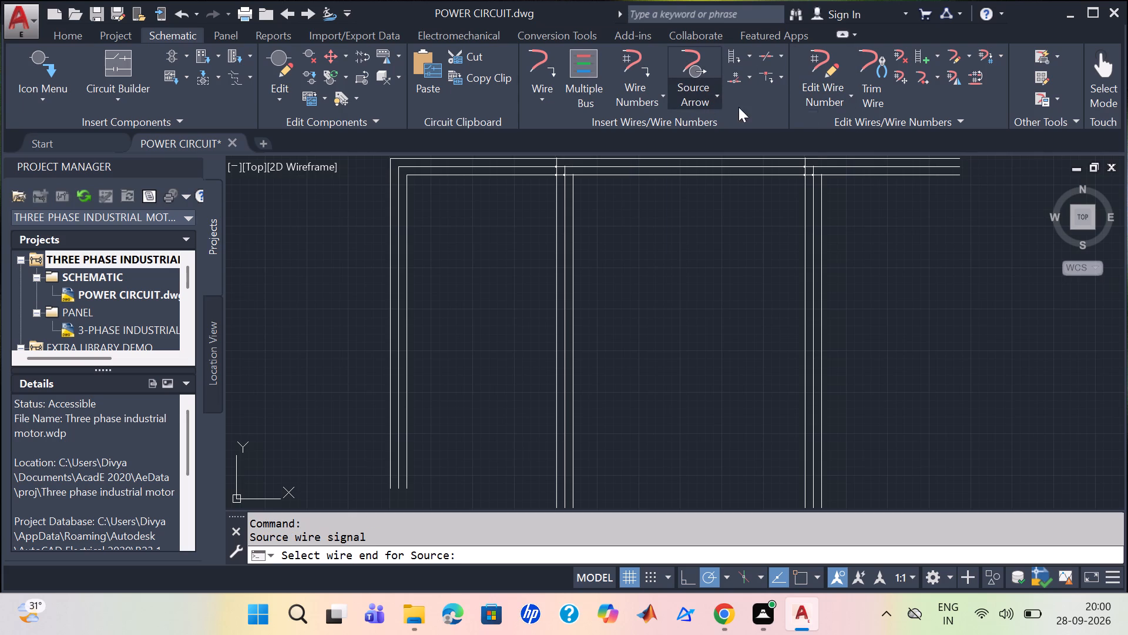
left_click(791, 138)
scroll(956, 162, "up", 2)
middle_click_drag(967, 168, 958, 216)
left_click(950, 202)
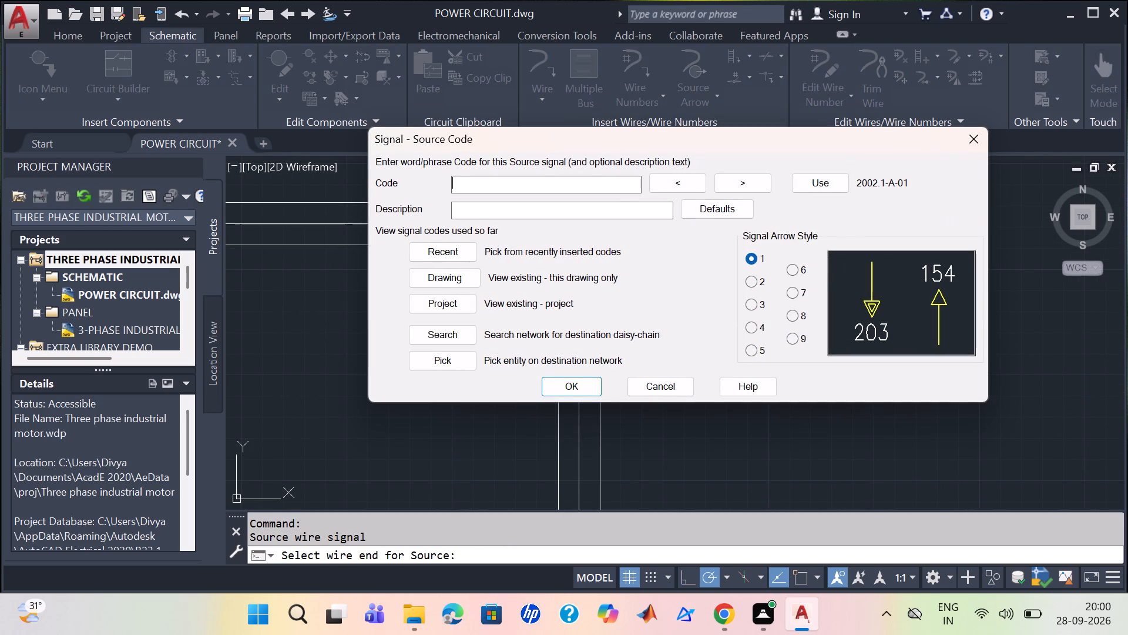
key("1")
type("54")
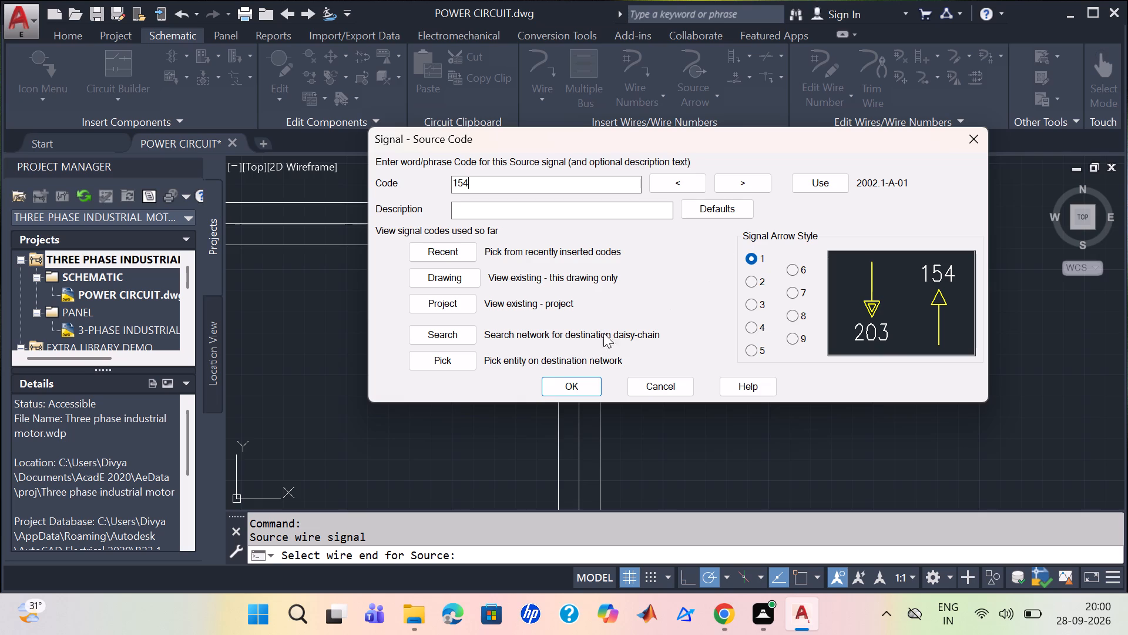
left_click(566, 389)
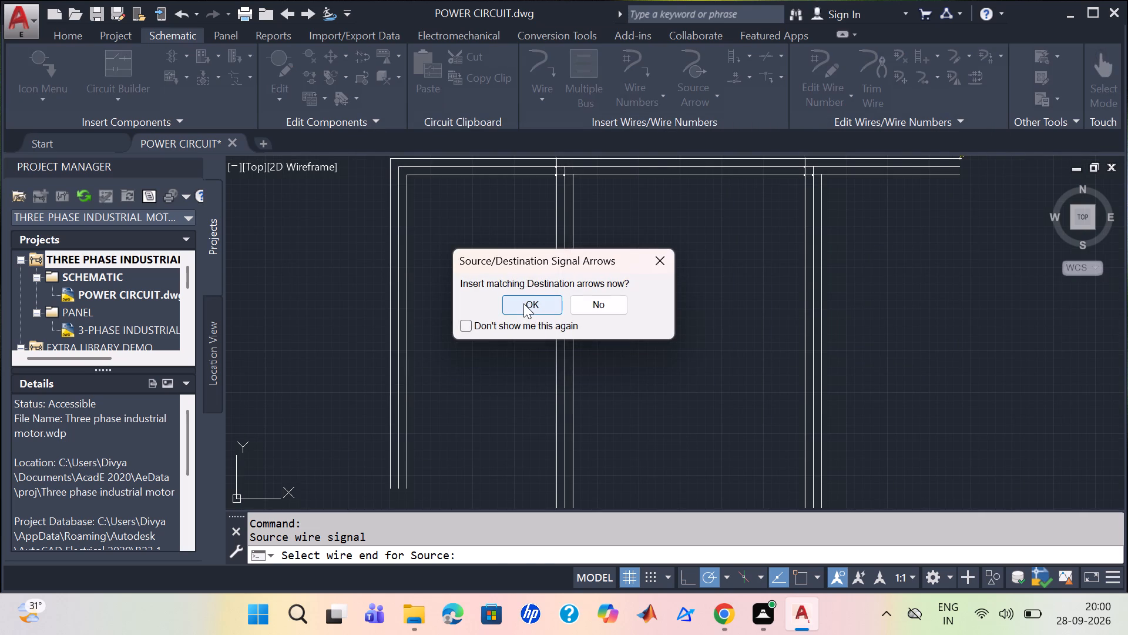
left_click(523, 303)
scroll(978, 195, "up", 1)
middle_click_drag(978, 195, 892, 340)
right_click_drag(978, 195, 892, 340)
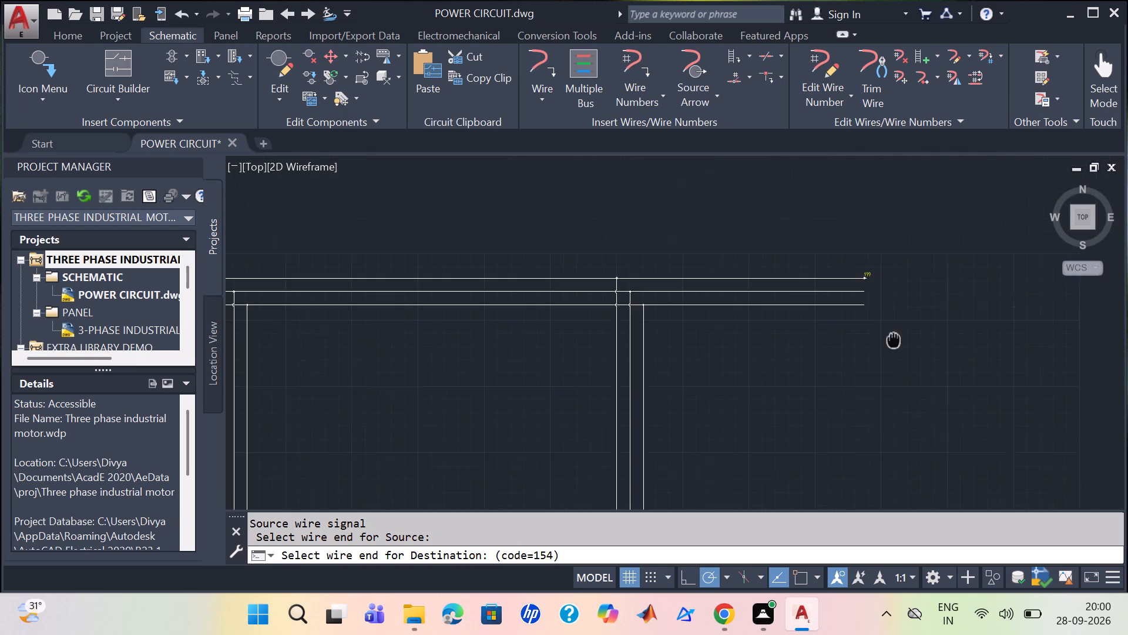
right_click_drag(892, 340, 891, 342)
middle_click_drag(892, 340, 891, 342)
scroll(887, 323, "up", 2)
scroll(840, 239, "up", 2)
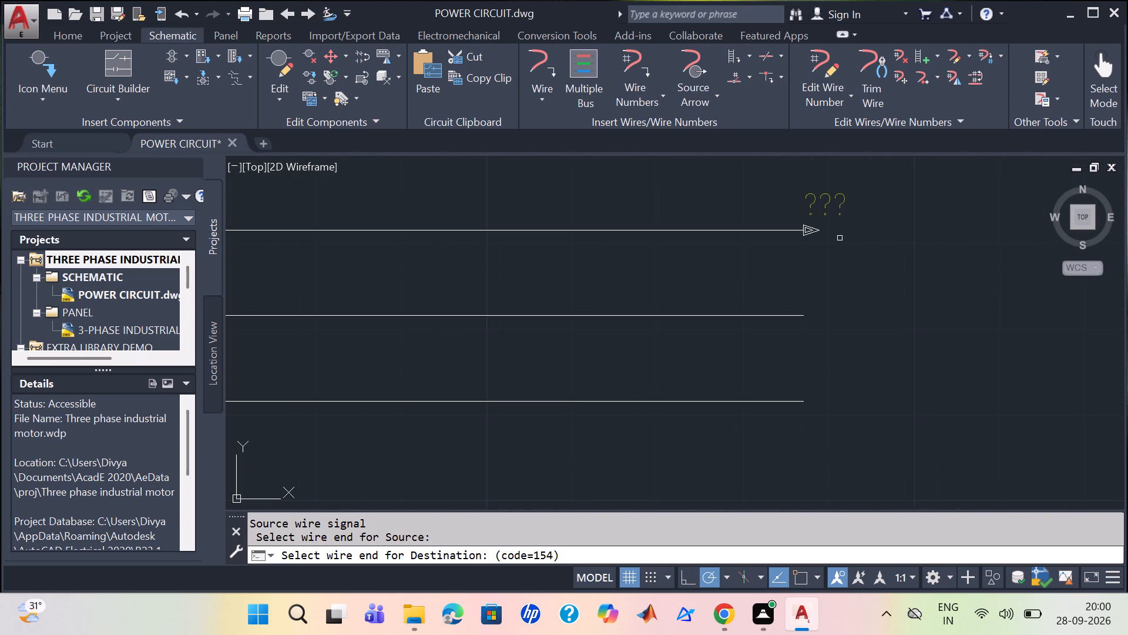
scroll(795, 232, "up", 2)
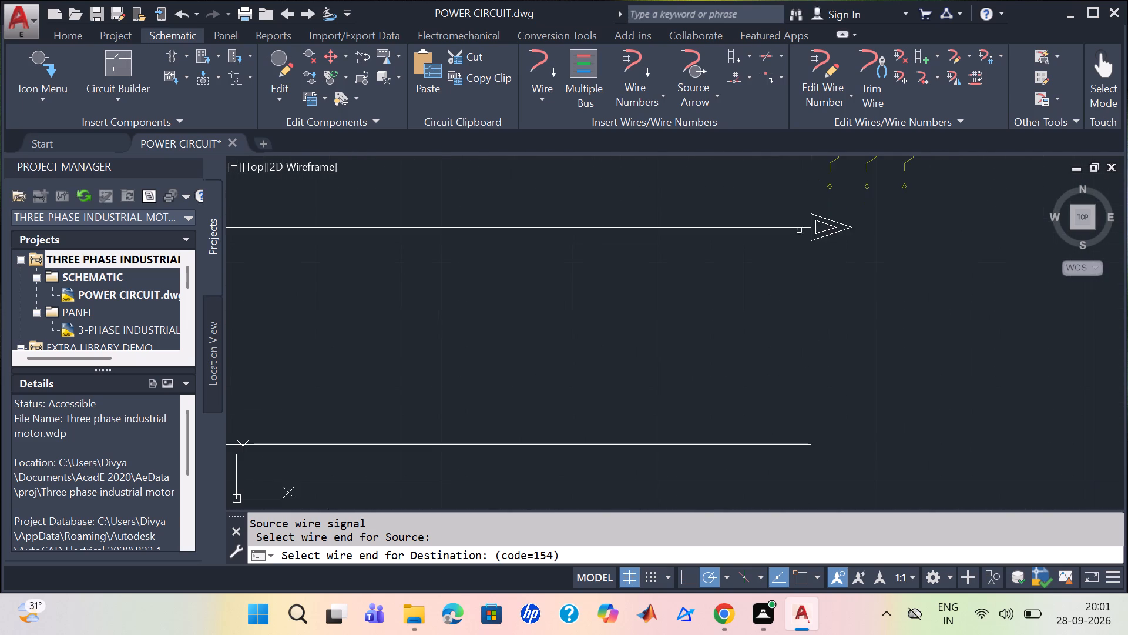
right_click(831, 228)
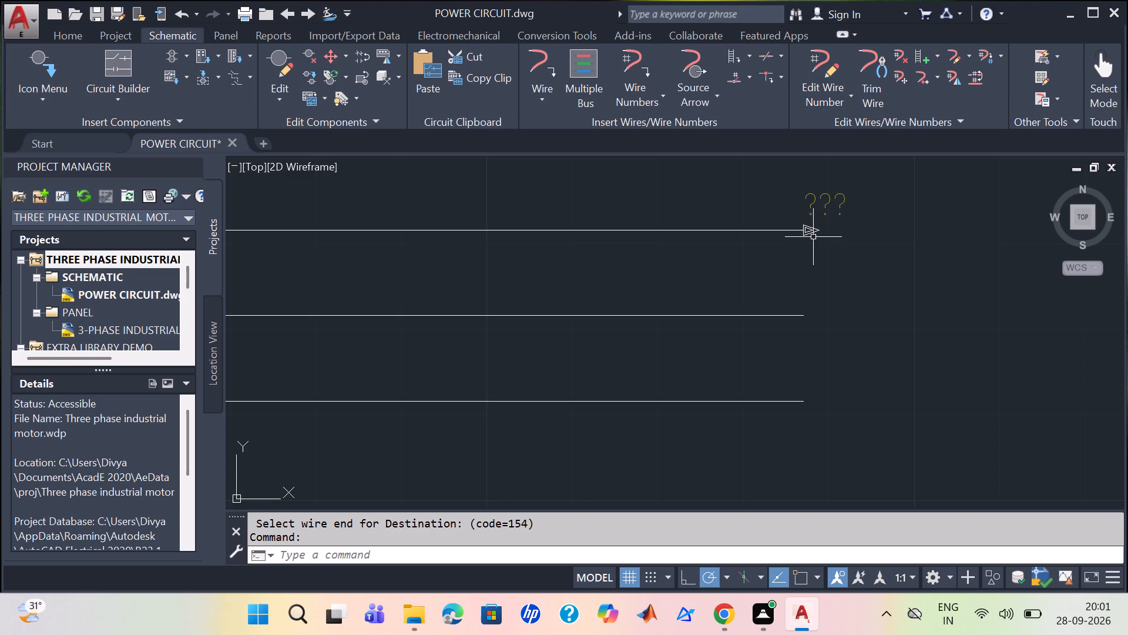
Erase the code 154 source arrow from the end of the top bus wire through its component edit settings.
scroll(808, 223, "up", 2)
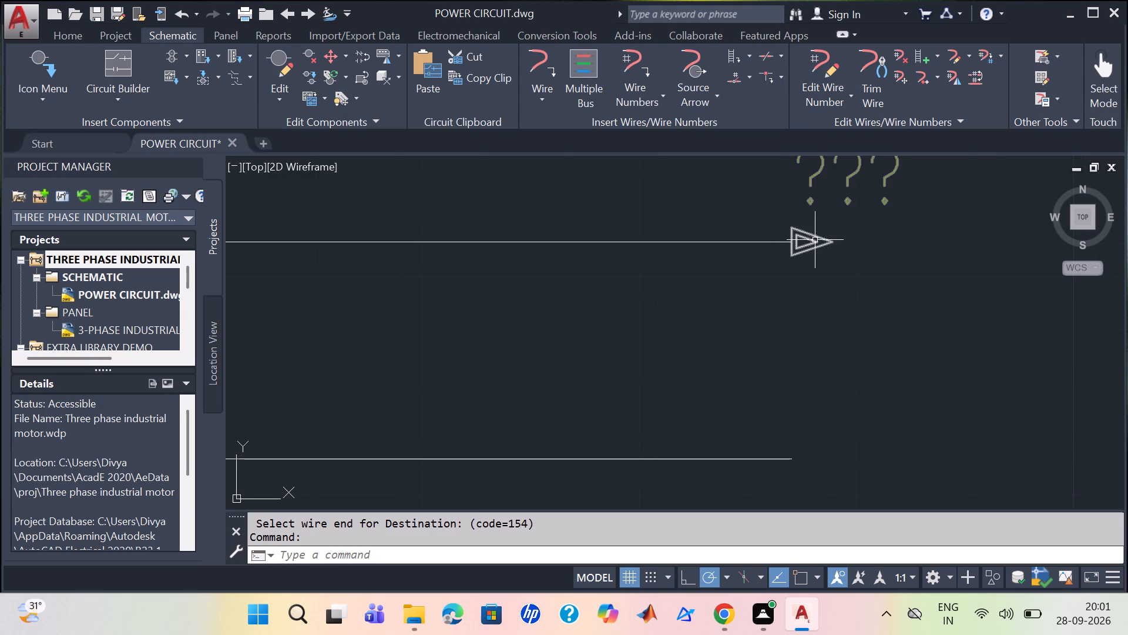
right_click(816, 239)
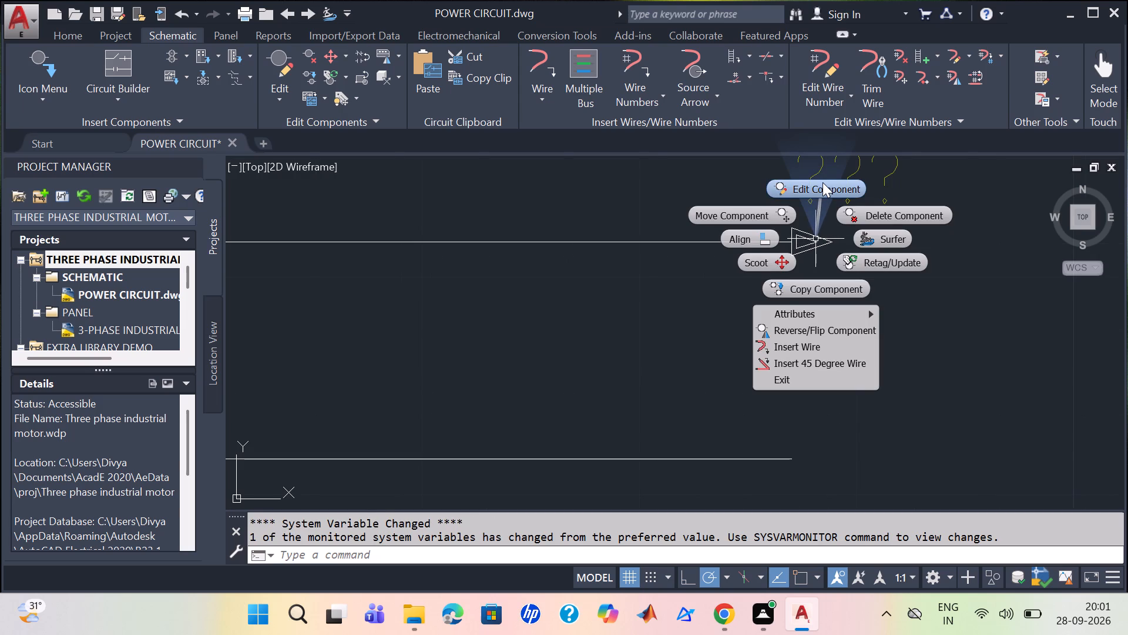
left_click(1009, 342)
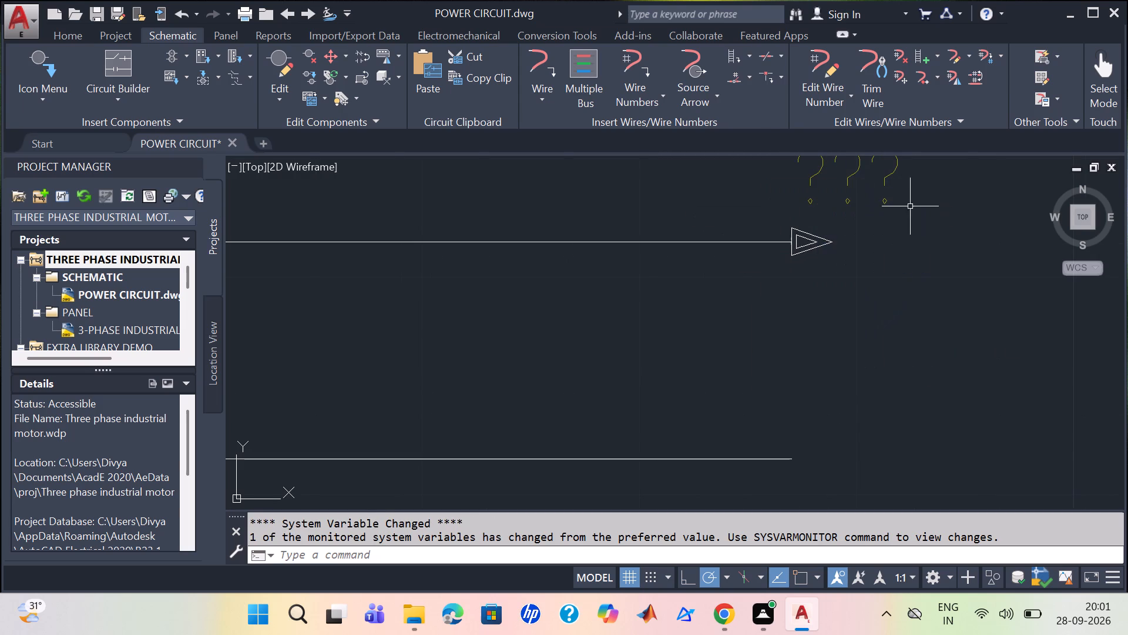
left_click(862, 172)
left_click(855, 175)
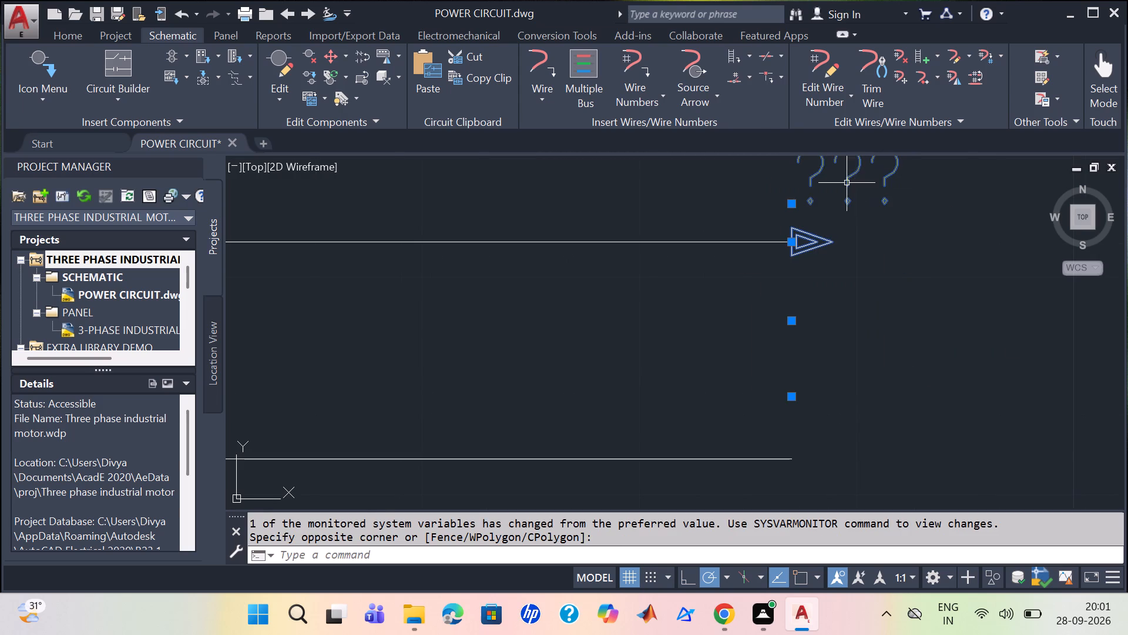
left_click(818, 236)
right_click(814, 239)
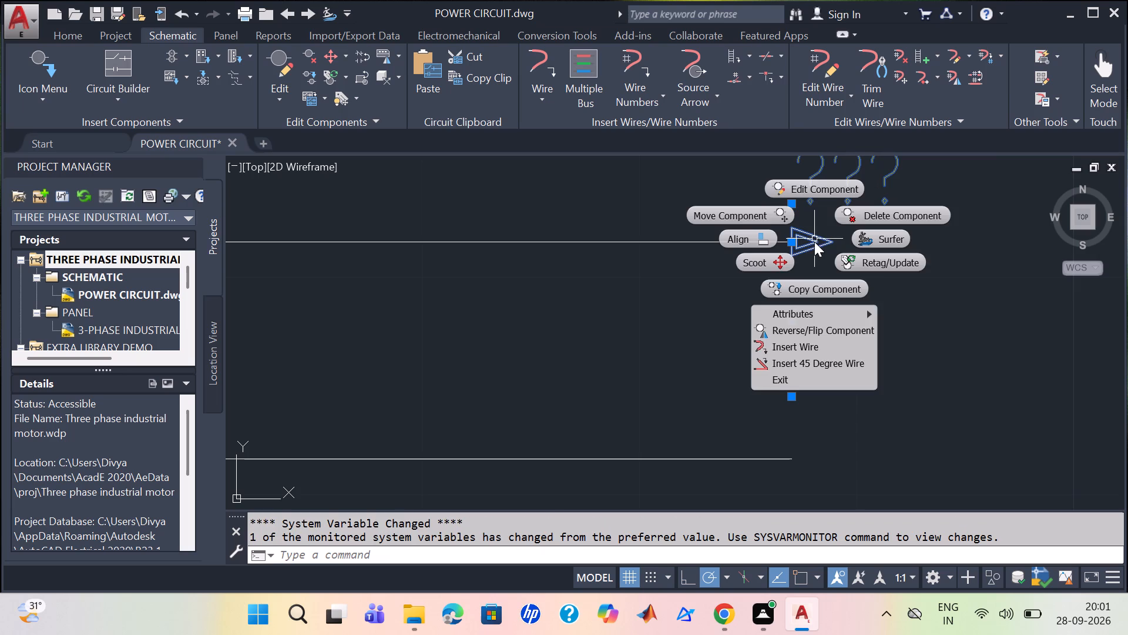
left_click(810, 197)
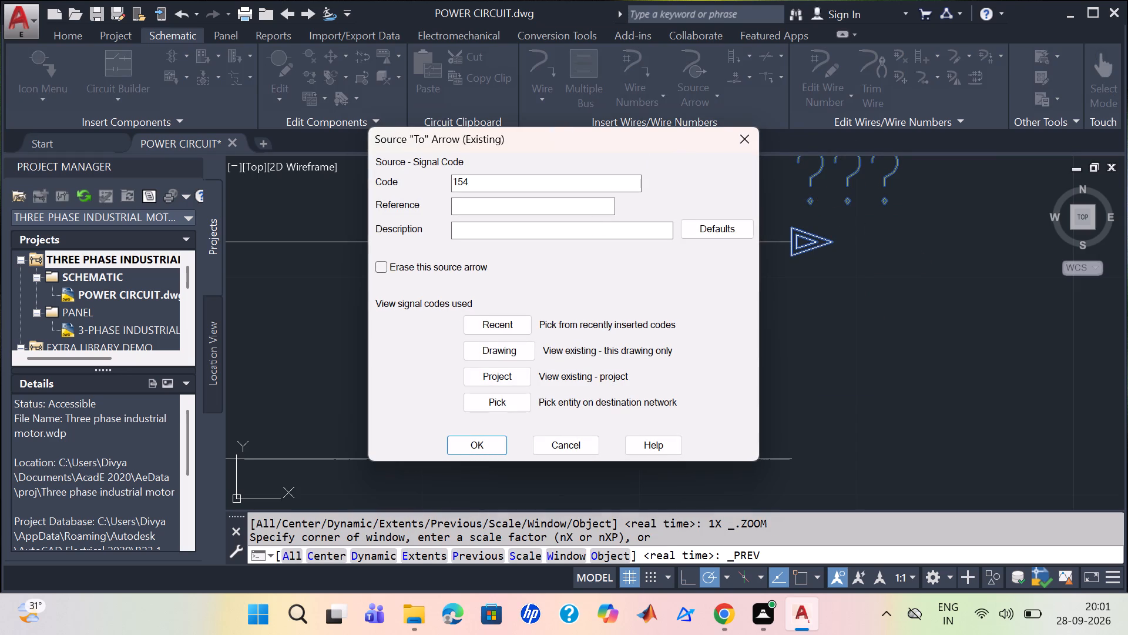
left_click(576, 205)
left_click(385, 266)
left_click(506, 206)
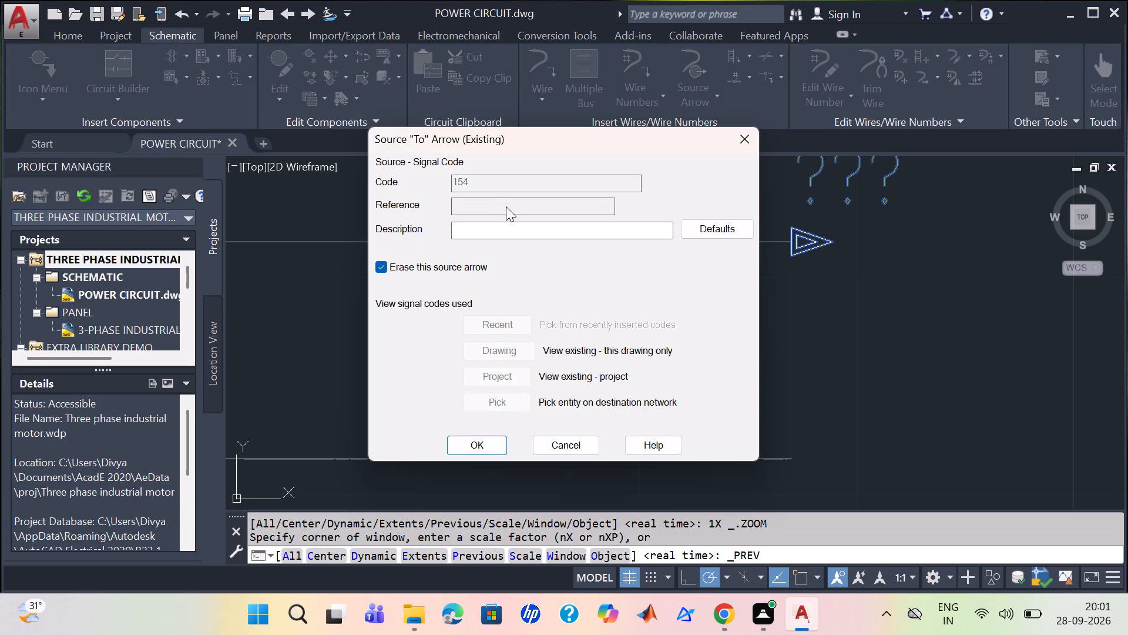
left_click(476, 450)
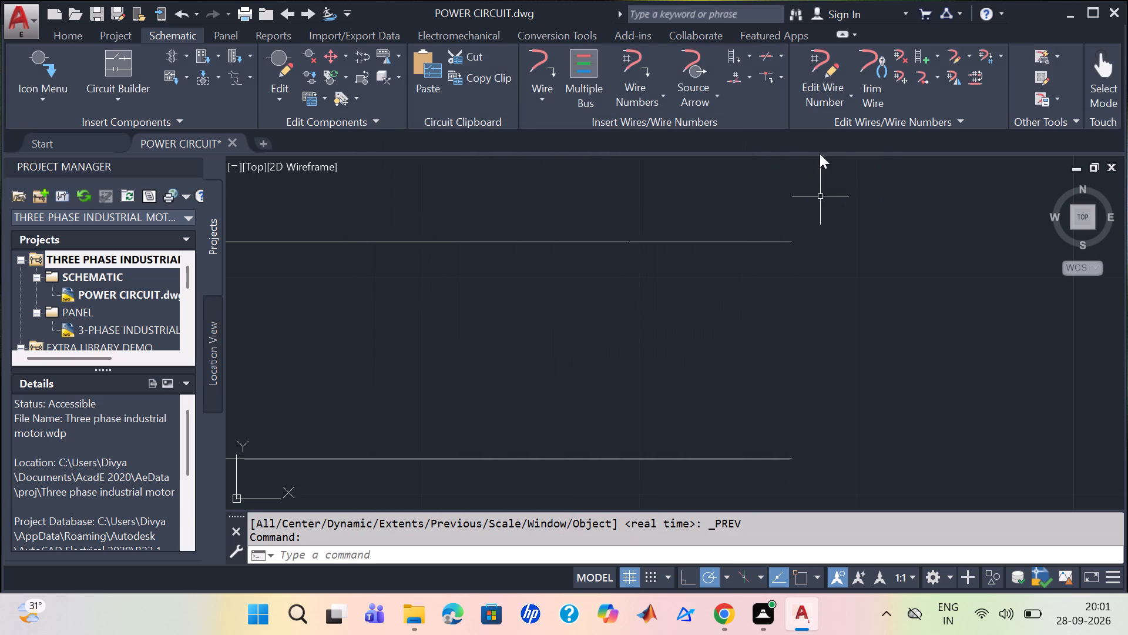
Insert a style 1 source signal arrow with the suggested code 155 and no description at the right end of the top bus wire.
left_click(700, 89)
left_click(727, 135)
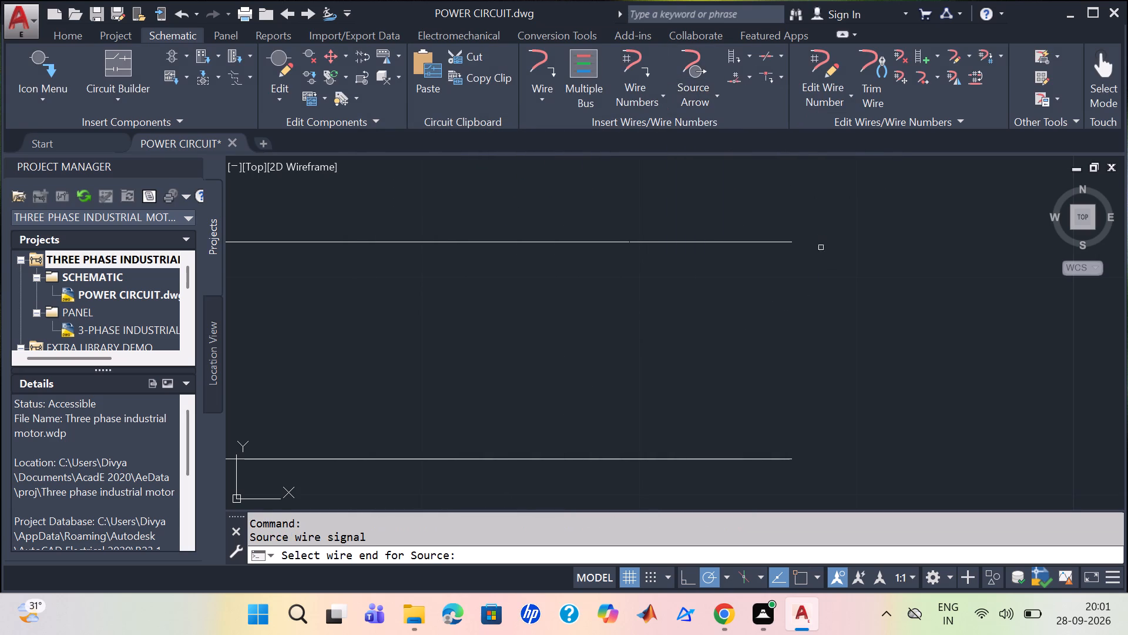
left_click(792, 244)
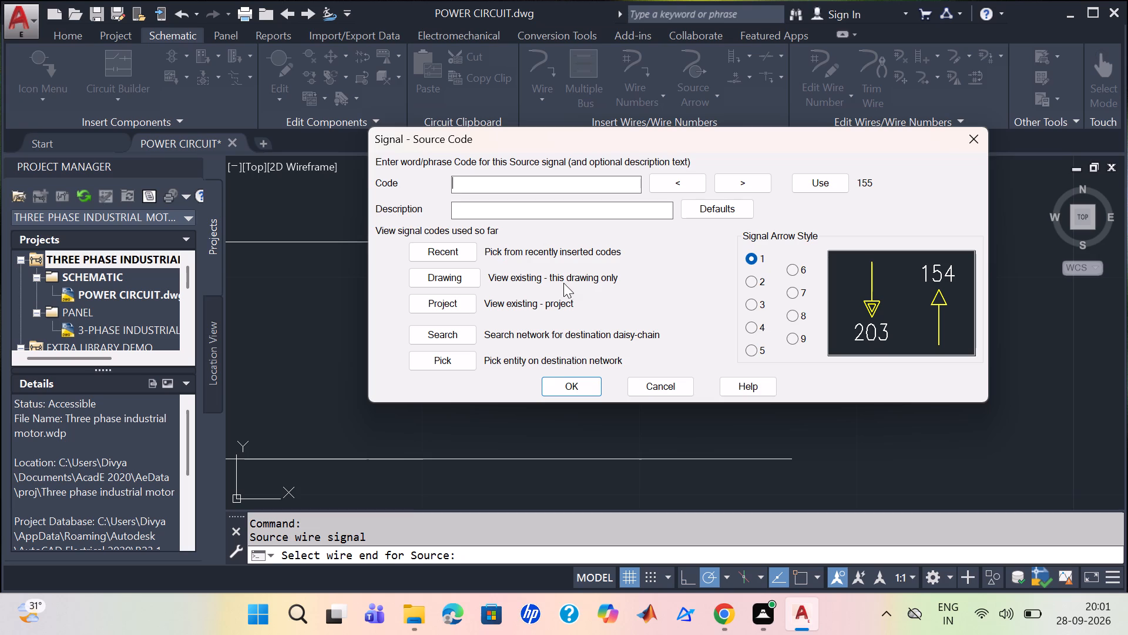
left_click(827, 185)
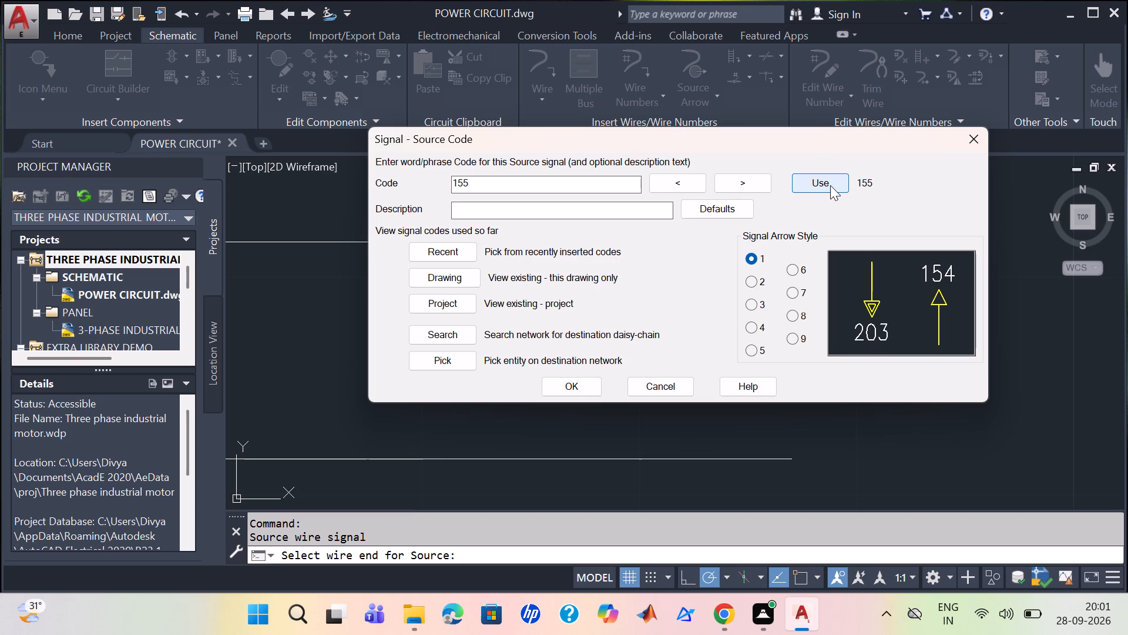
left_click(942, 320)
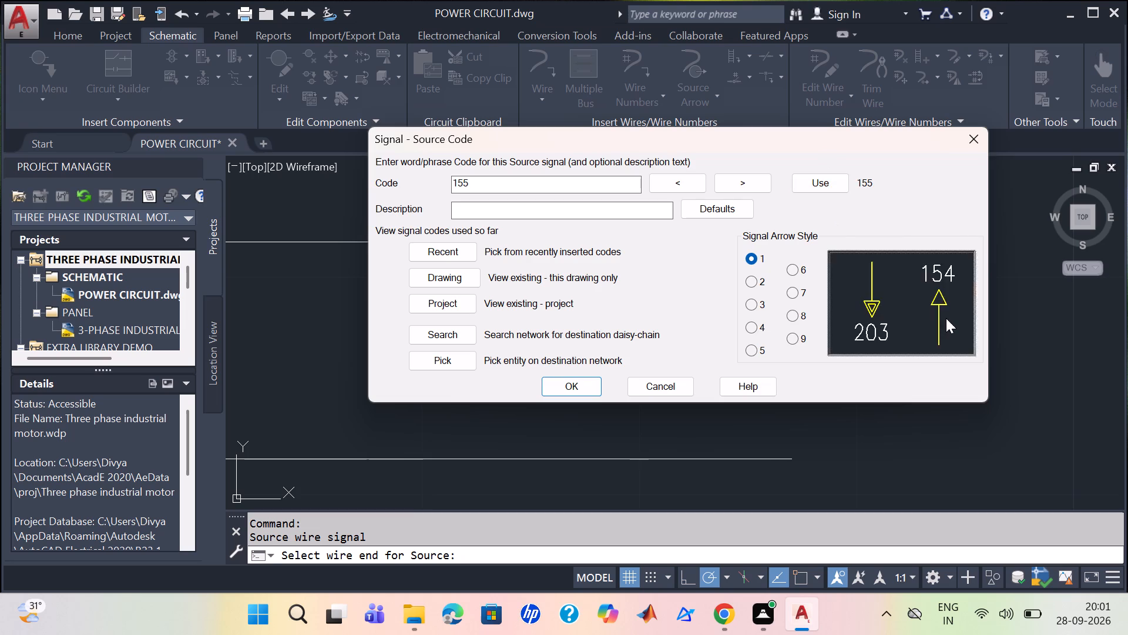
double_click(939, 301)
left_click(939, 300)
scroll(939, 300, "up", 2)
left_click(705, 210)
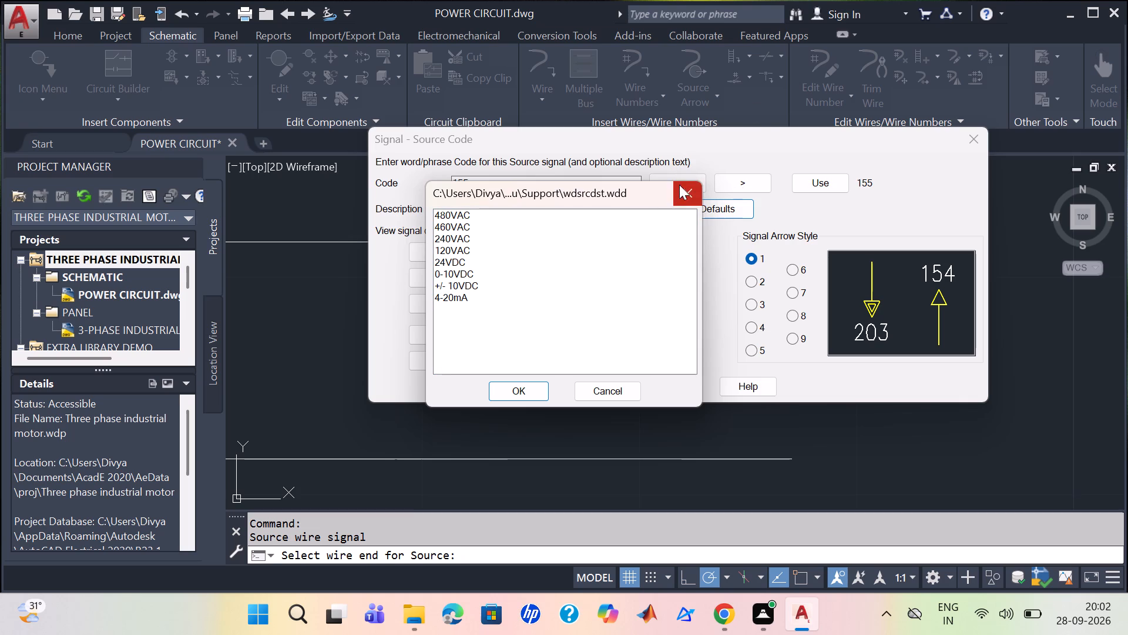
left_click(679, 185)
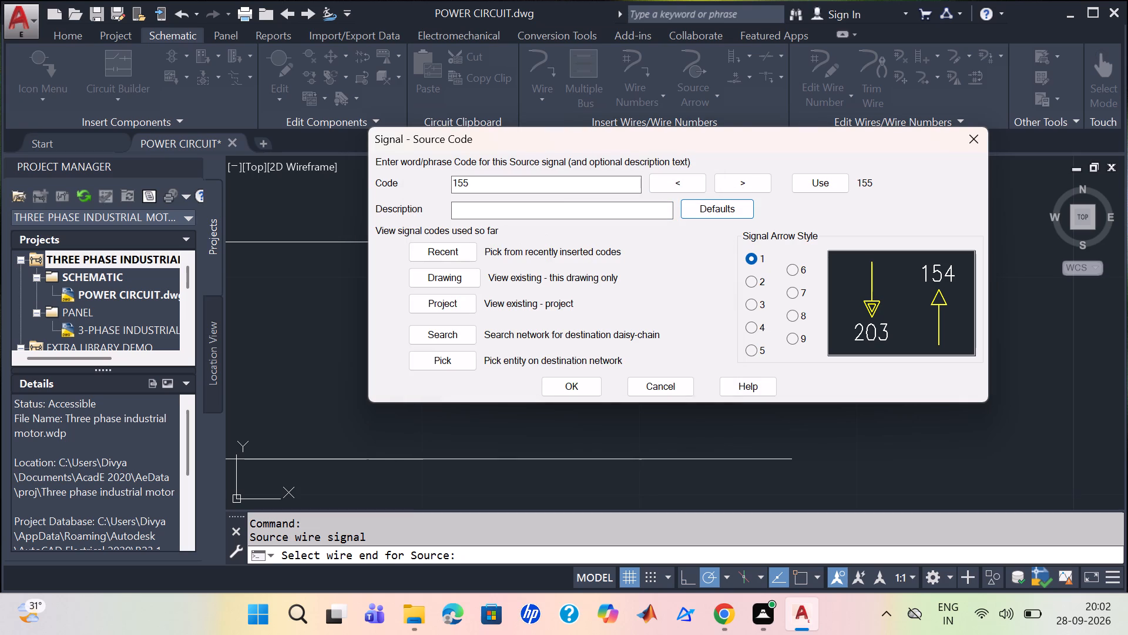
left_click(555, 212)
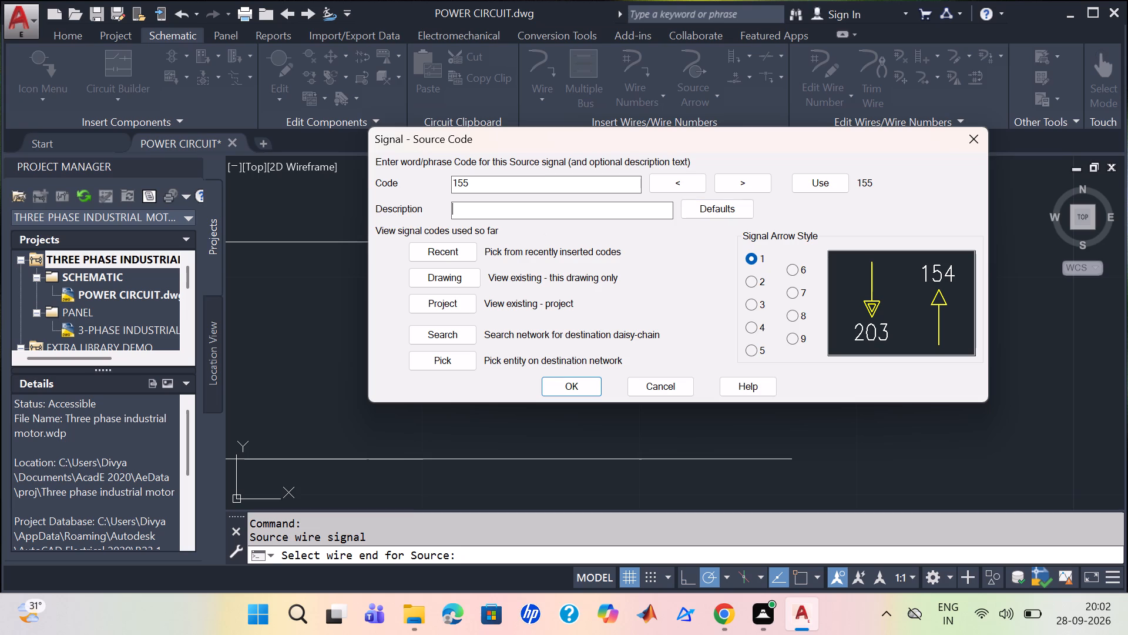
left_click(555, 387)
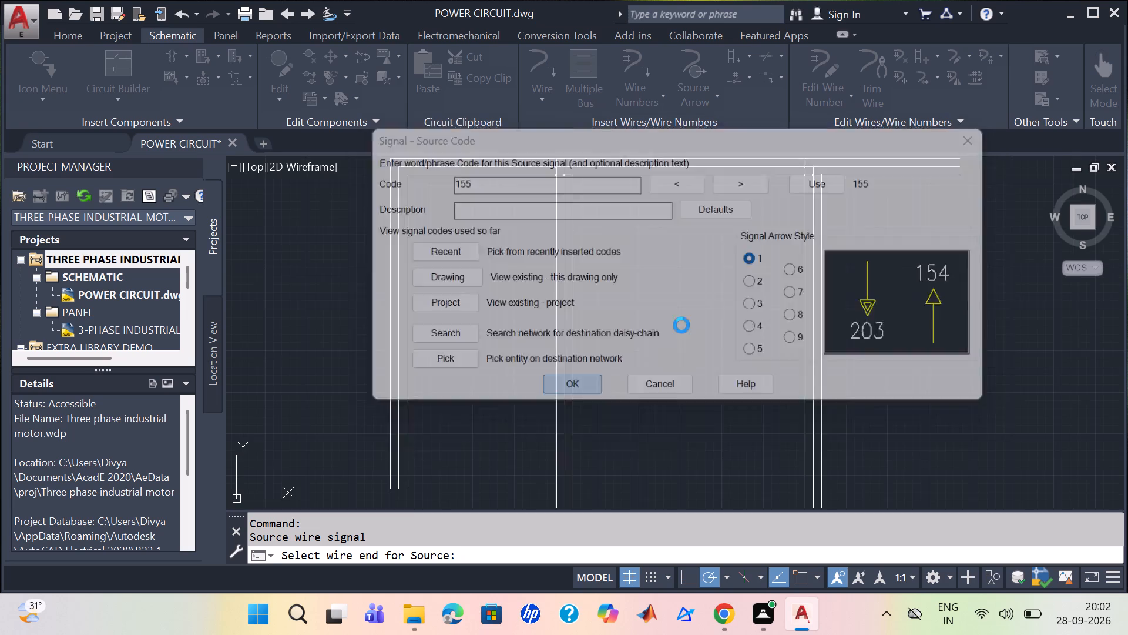
left_click_drag(546, 295, 531, 316)
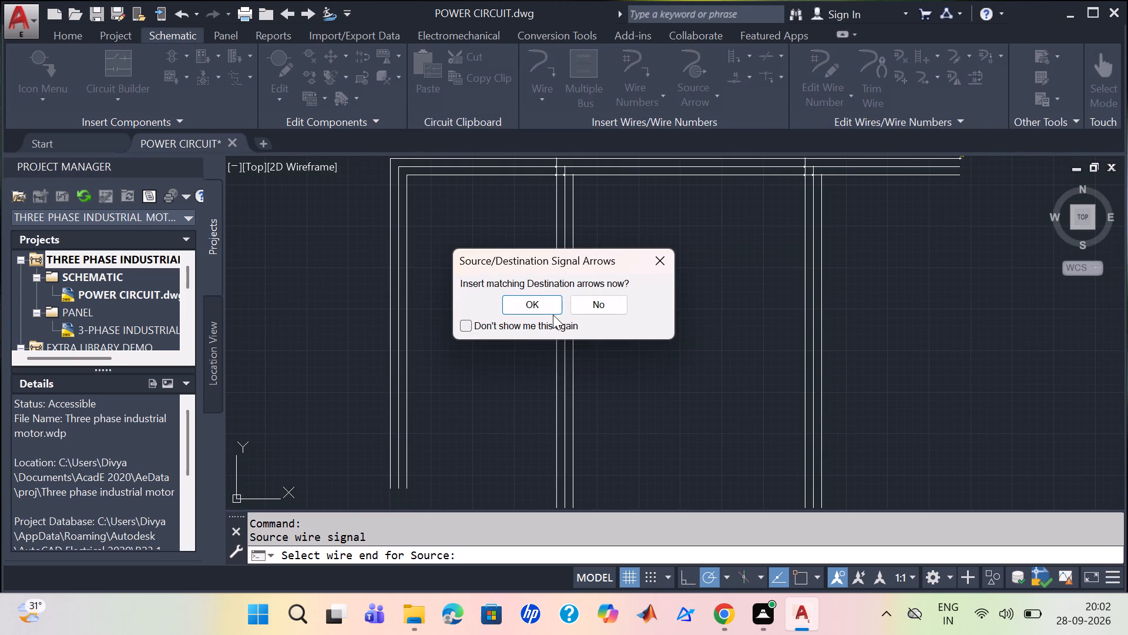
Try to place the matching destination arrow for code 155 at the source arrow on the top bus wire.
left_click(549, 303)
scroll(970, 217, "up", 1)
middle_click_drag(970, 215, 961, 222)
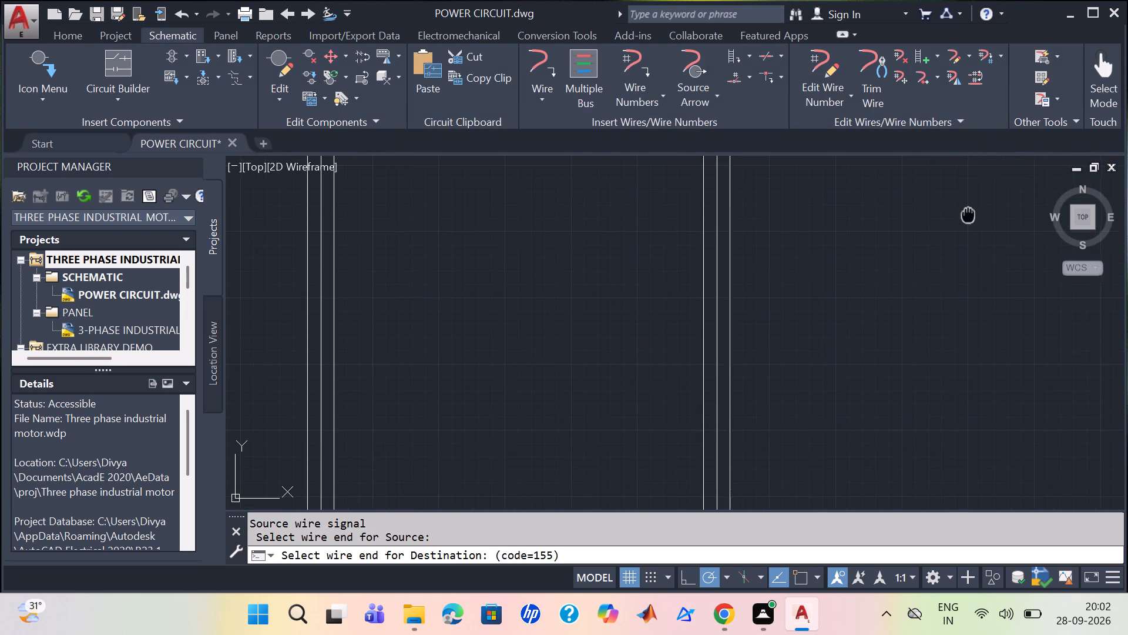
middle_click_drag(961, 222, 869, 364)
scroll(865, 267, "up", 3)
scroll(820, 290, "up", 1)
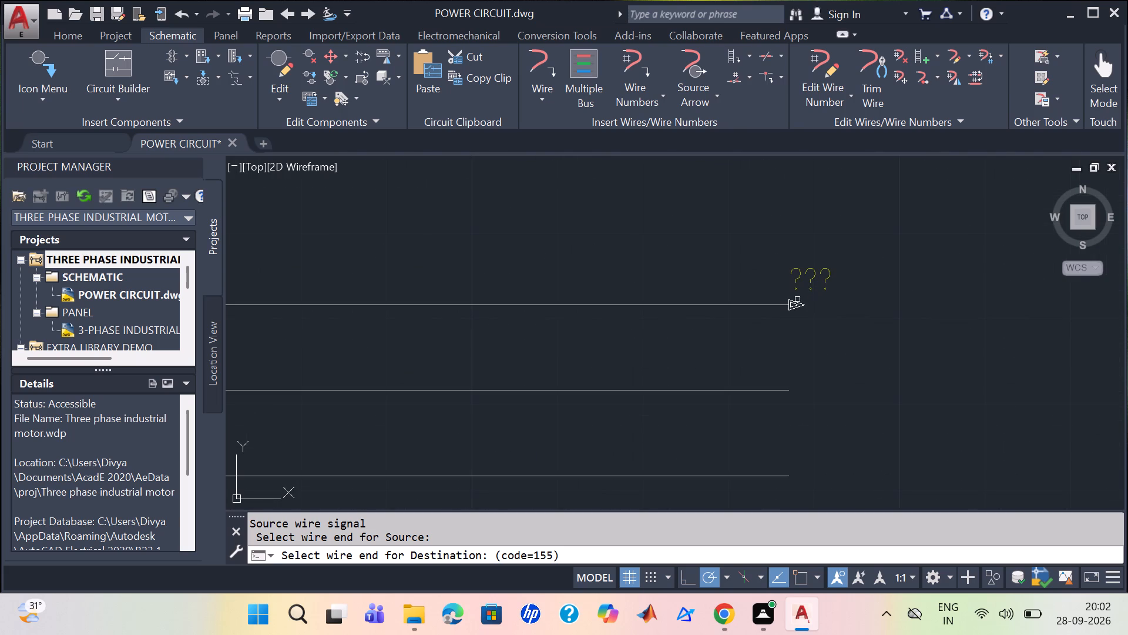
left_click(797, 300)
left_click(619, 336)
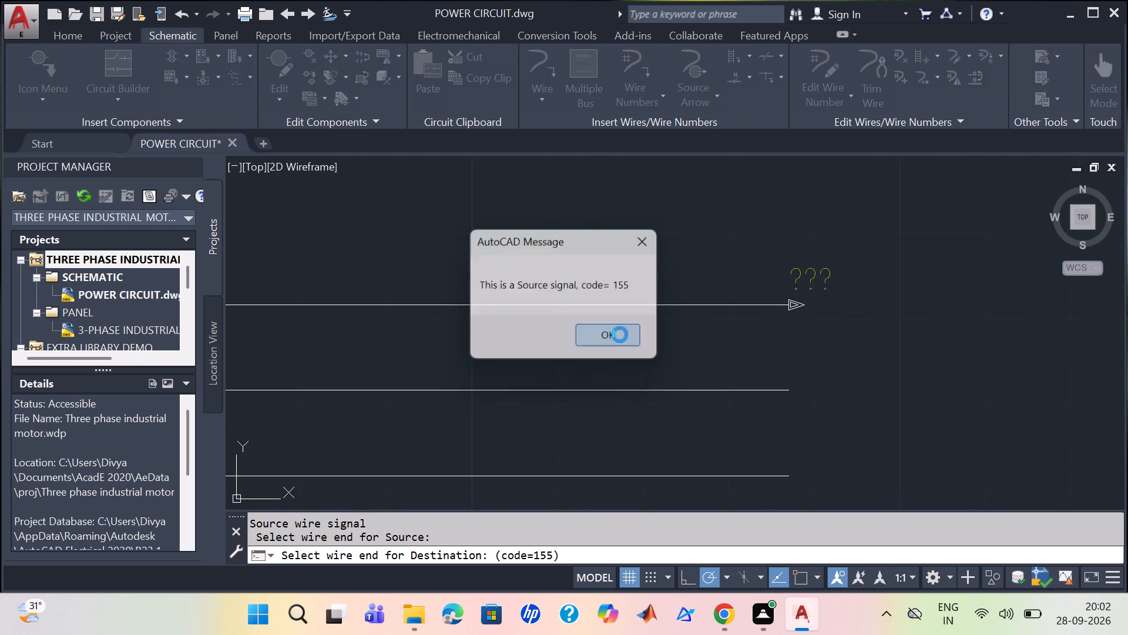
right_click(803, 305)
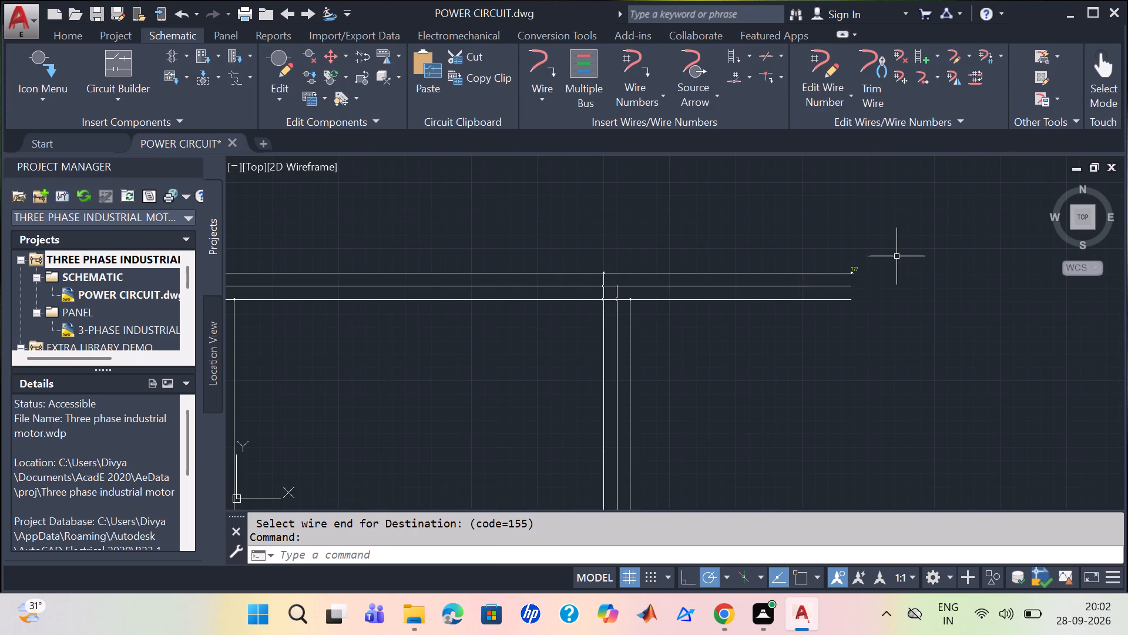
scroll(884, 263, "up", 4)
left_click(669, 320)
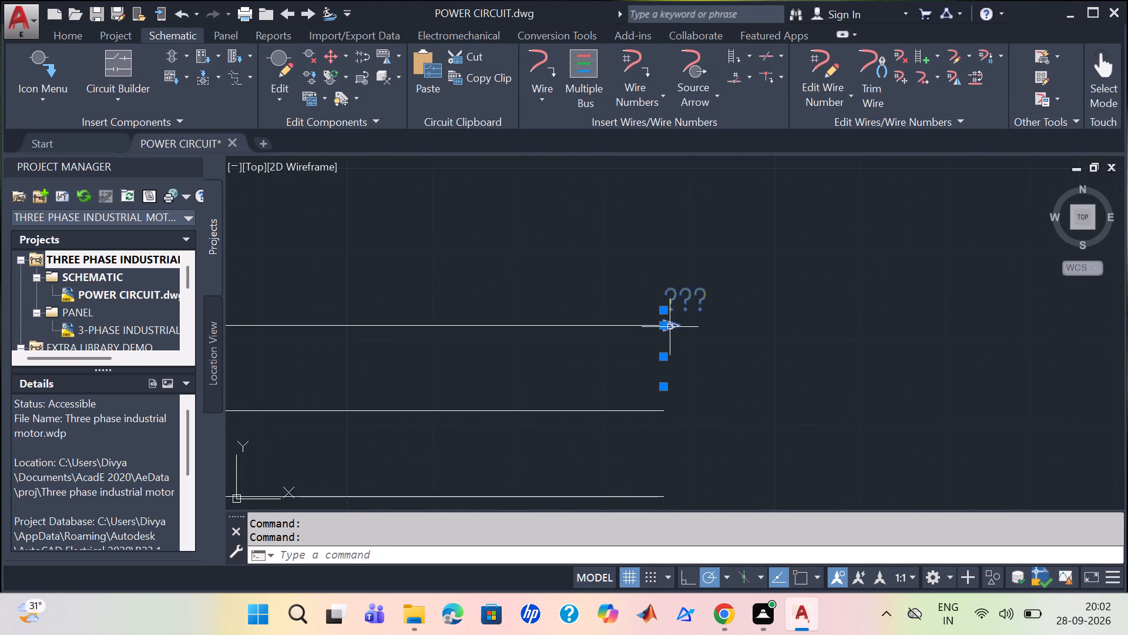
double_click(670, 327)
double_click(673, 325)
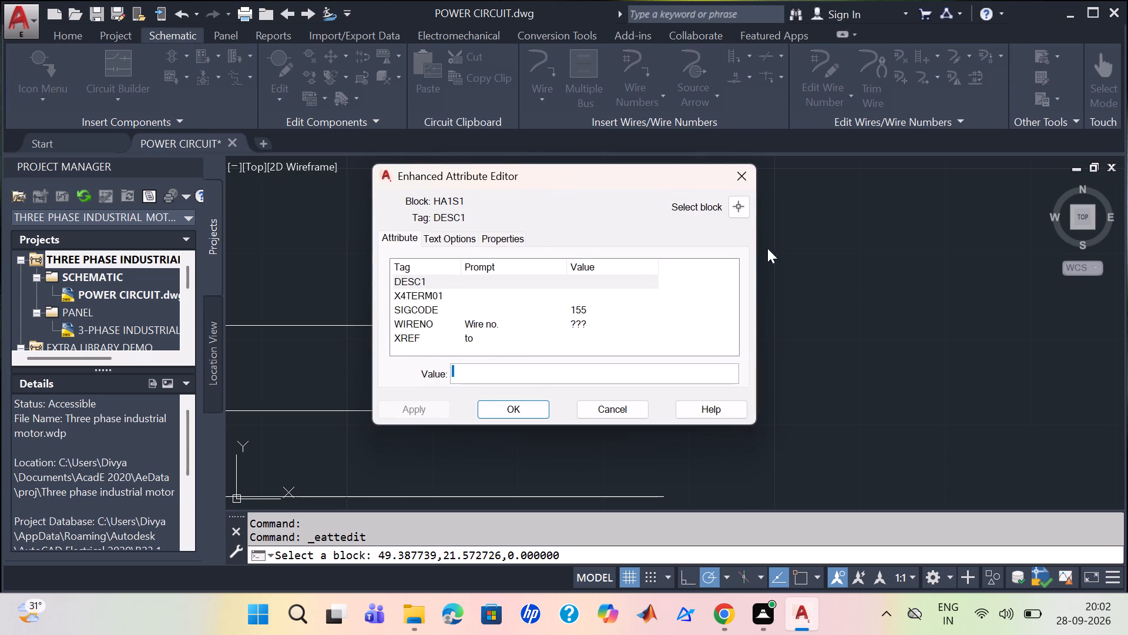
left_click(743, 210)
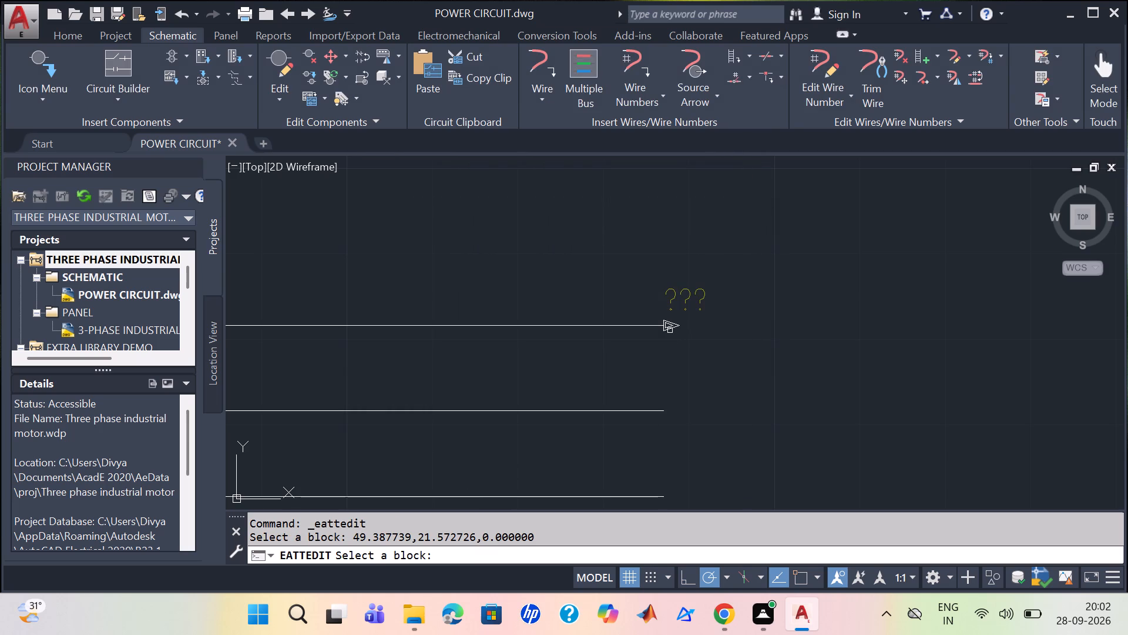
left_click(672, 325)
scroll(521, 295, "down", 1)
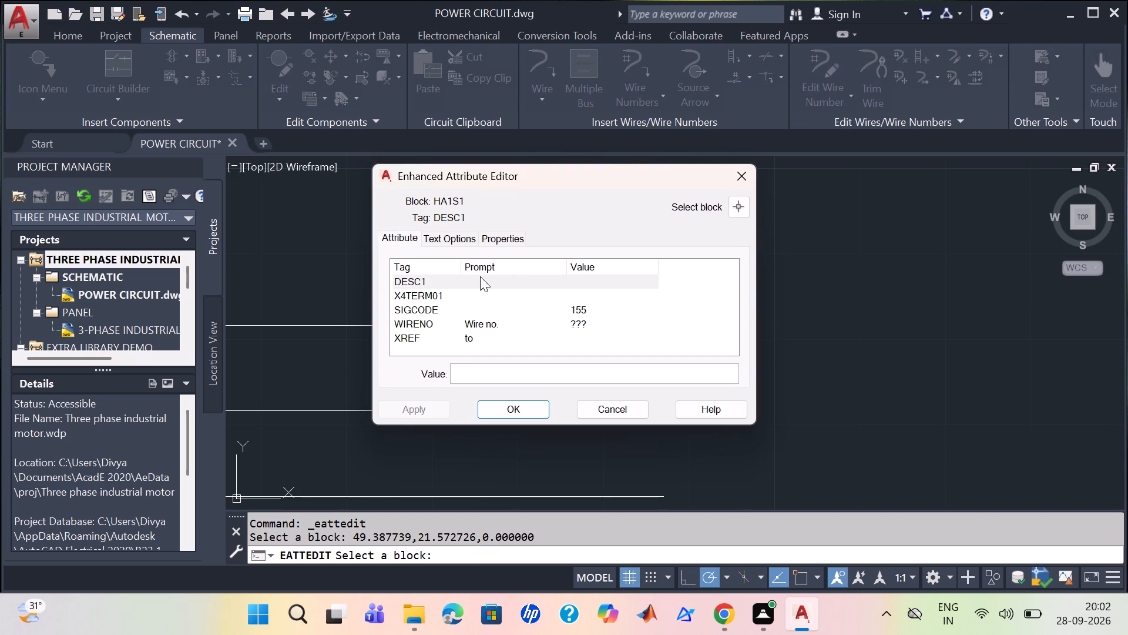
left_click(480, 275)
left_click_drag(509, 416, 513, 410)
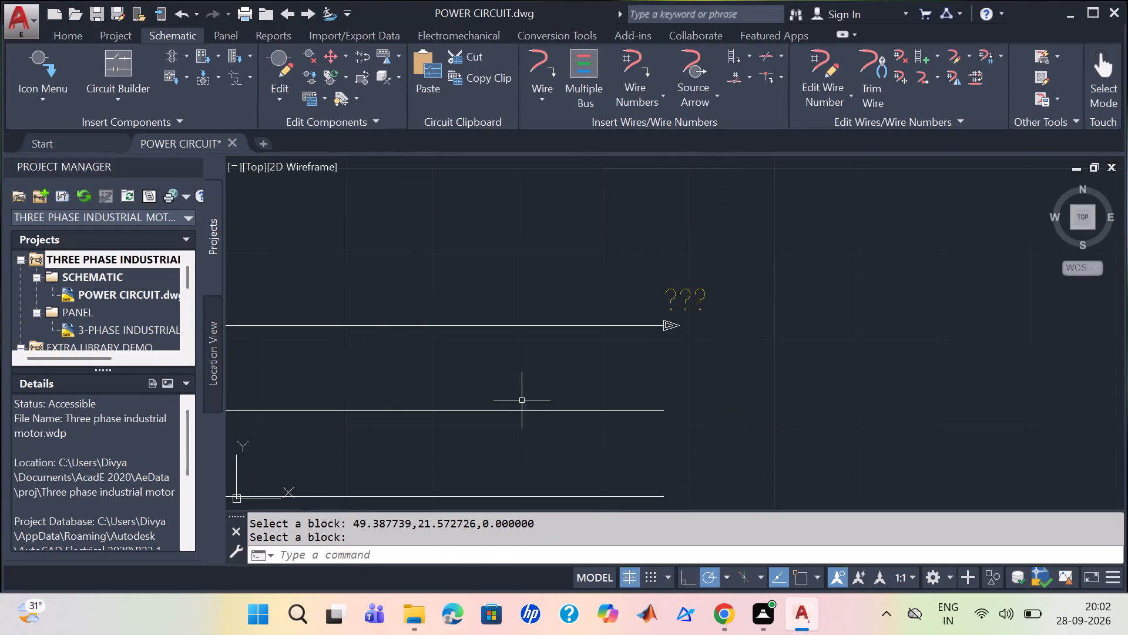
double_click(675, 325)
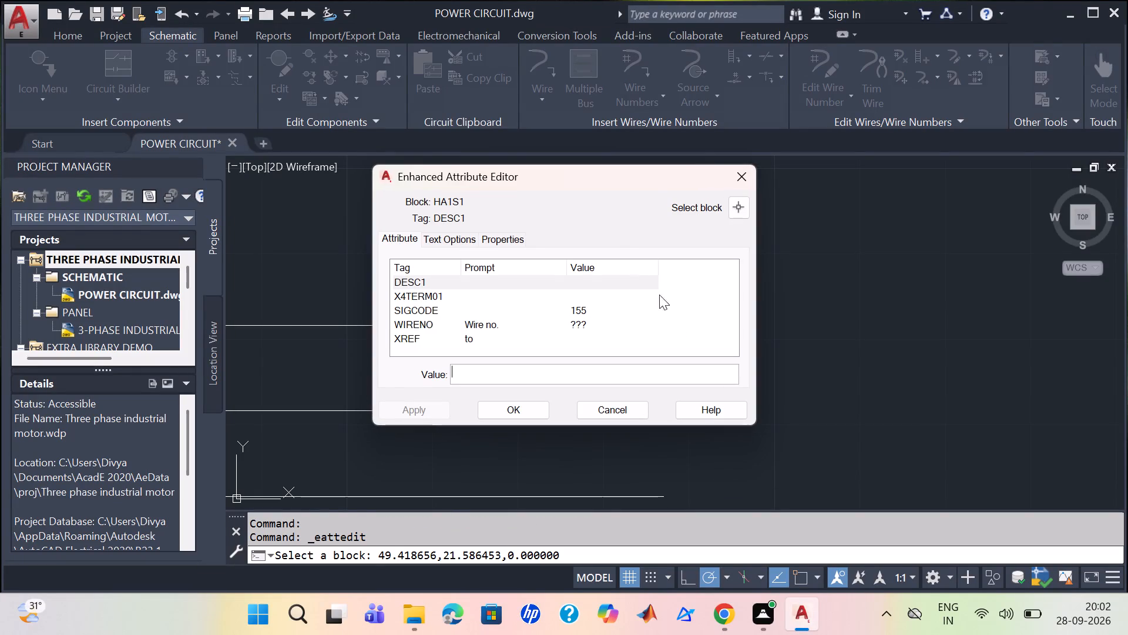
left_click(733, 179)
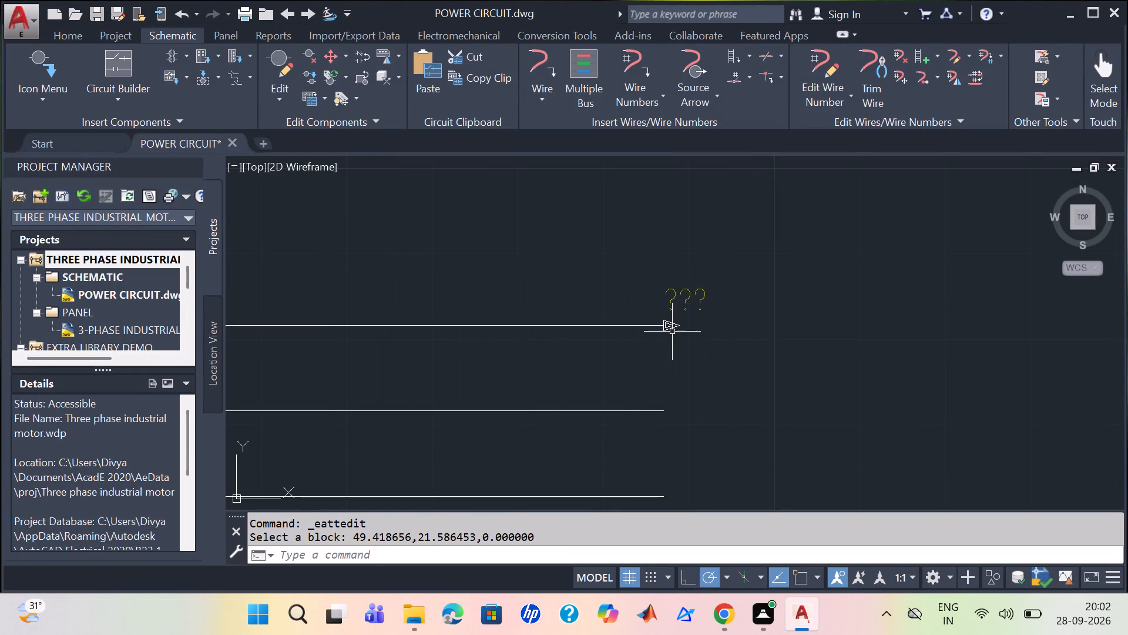
Edit the code 155 source arrow on the top bus wire to set its reference to 2002.1-A.
right_click(672, 332)
left_click(673, 286)
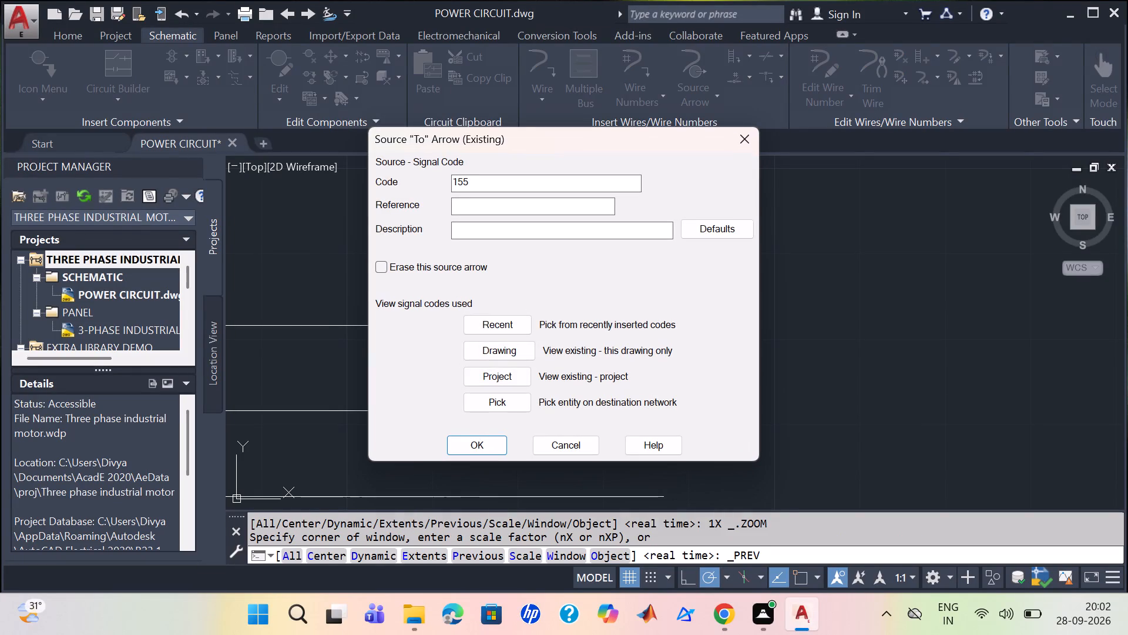
left_click(521, 202)
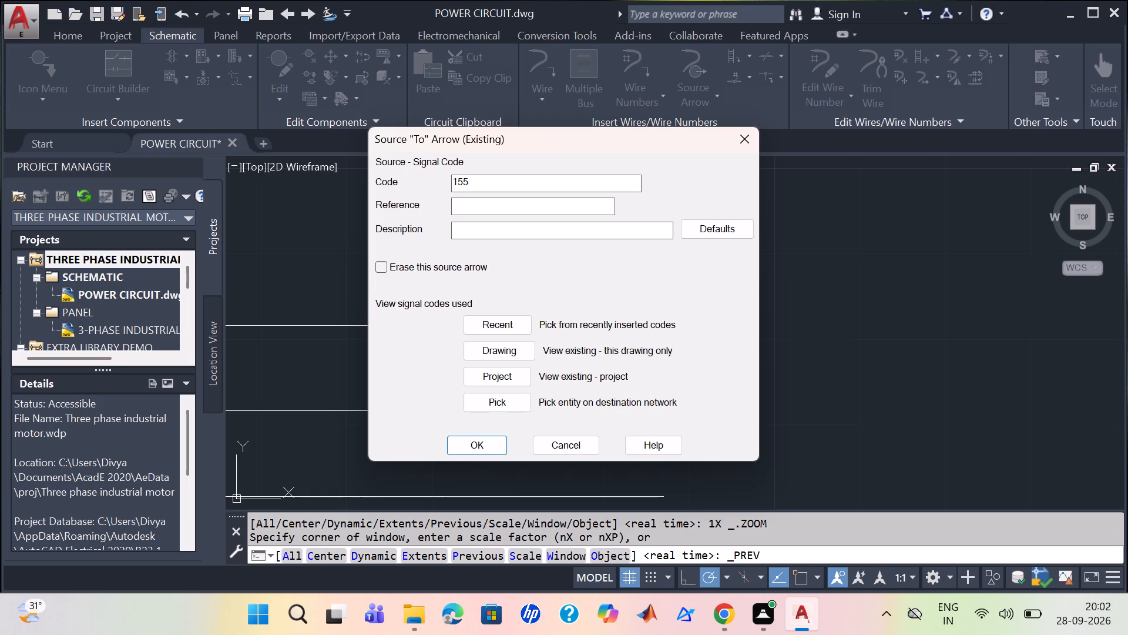
key("2")
key("0")
key("0")
key("2")
key("period")
key("1")
key("minus")
key("a")
left_click(499, 441)
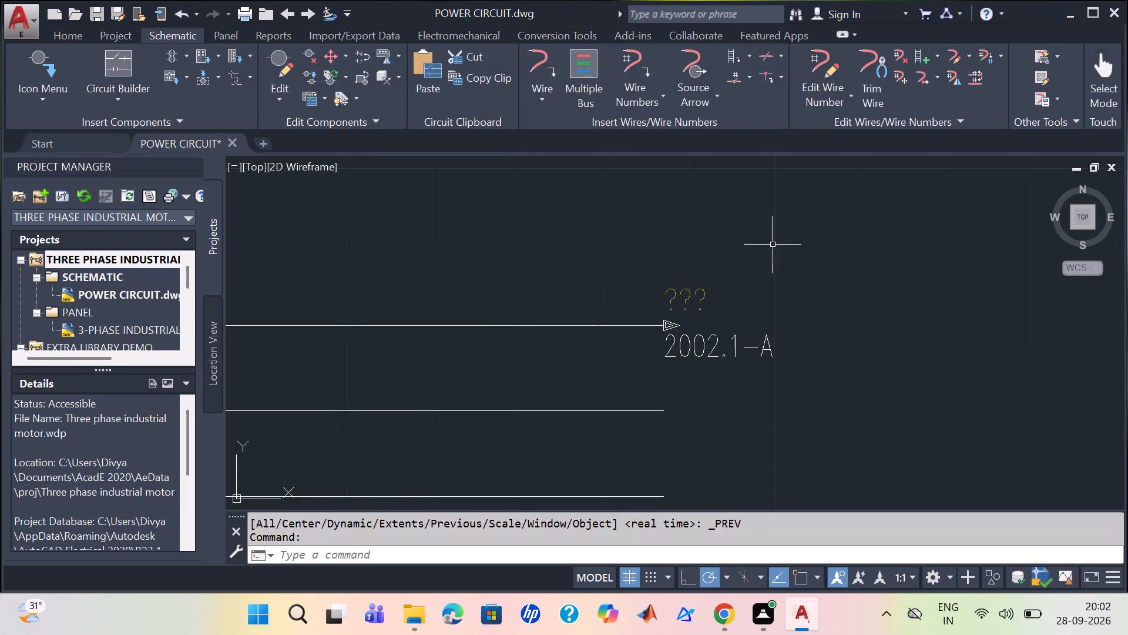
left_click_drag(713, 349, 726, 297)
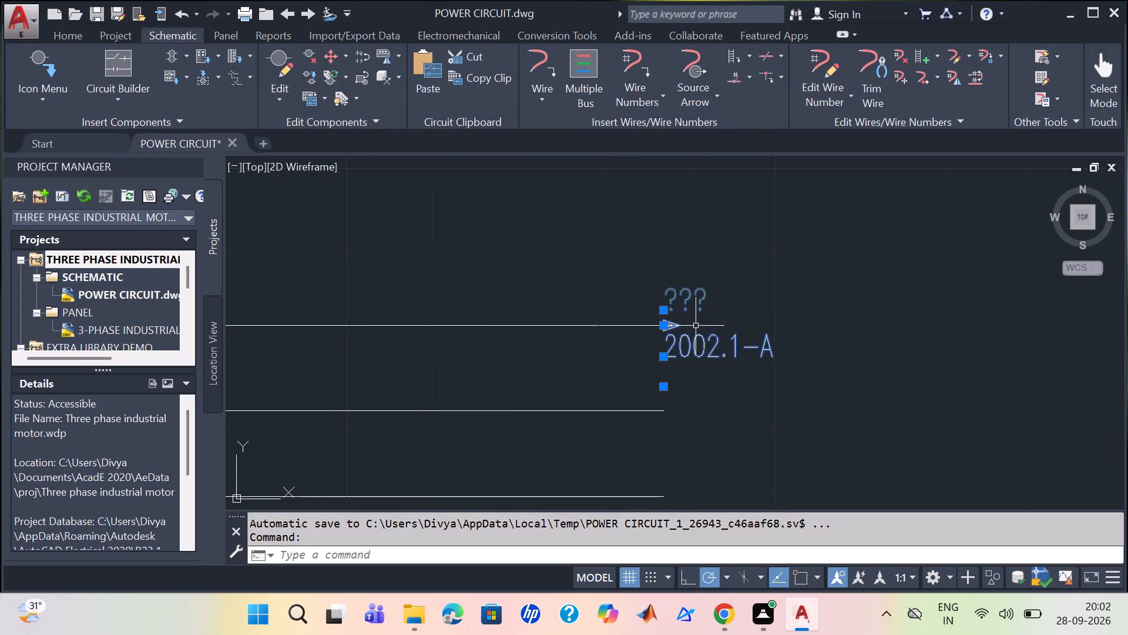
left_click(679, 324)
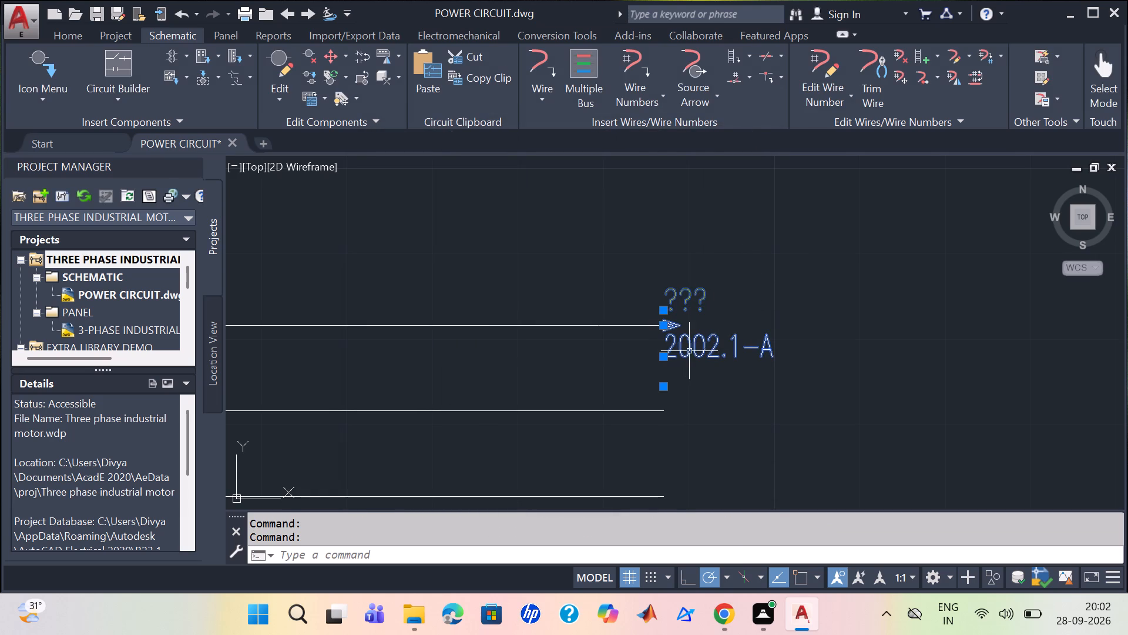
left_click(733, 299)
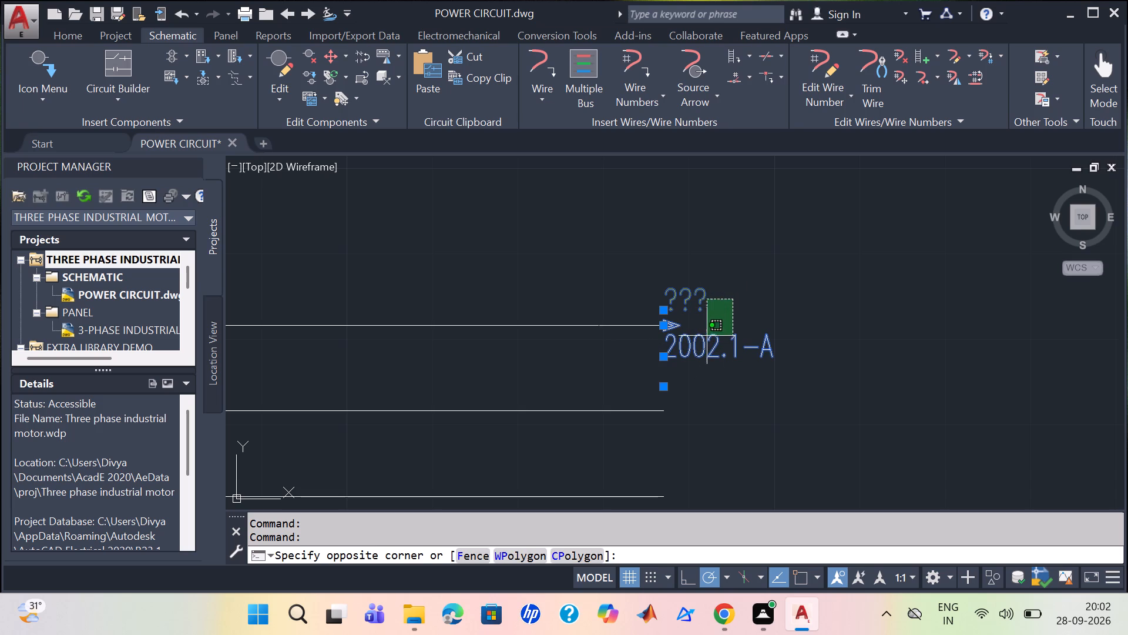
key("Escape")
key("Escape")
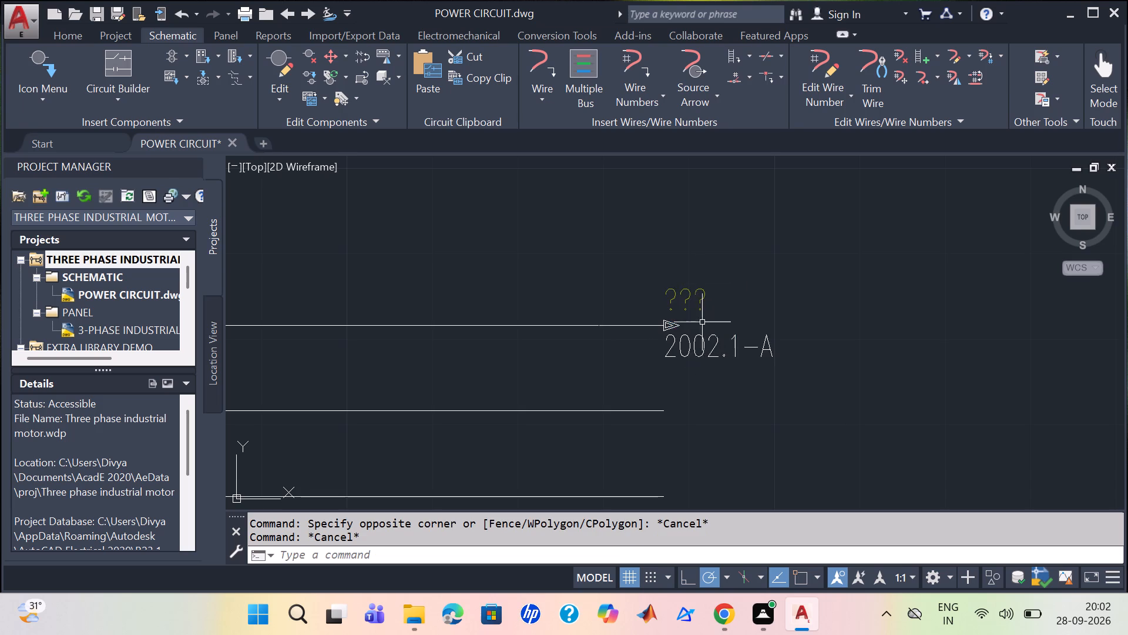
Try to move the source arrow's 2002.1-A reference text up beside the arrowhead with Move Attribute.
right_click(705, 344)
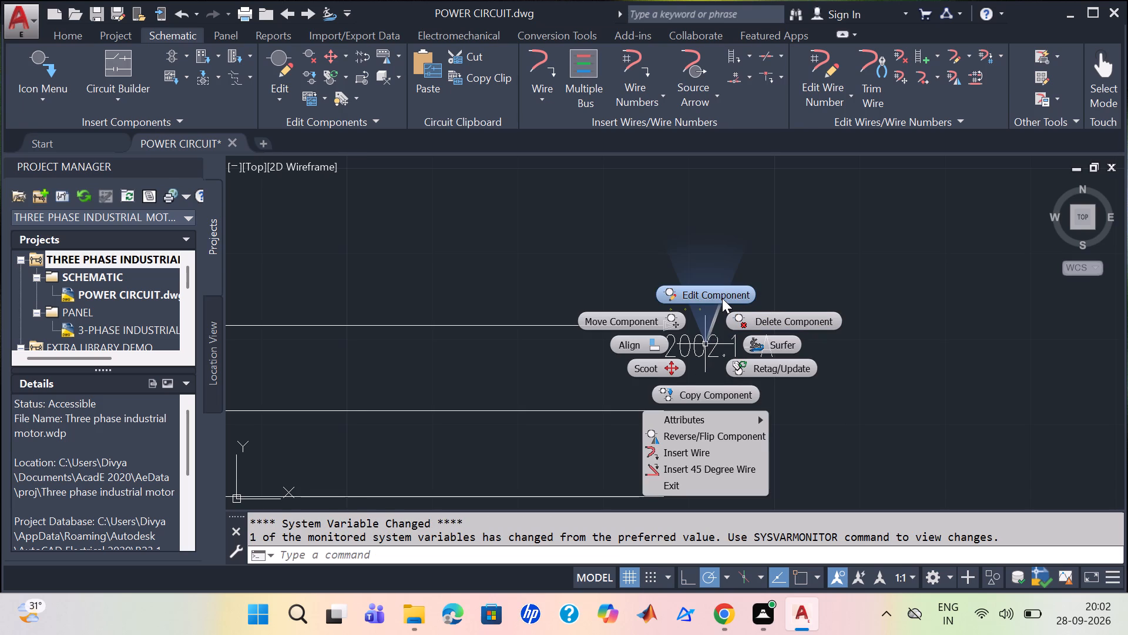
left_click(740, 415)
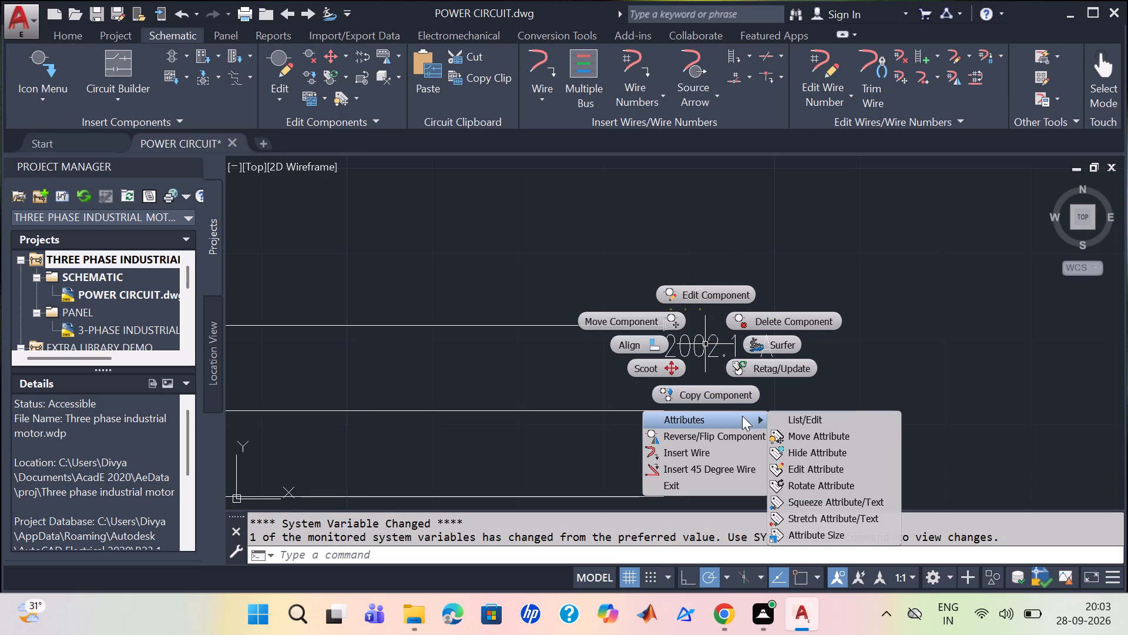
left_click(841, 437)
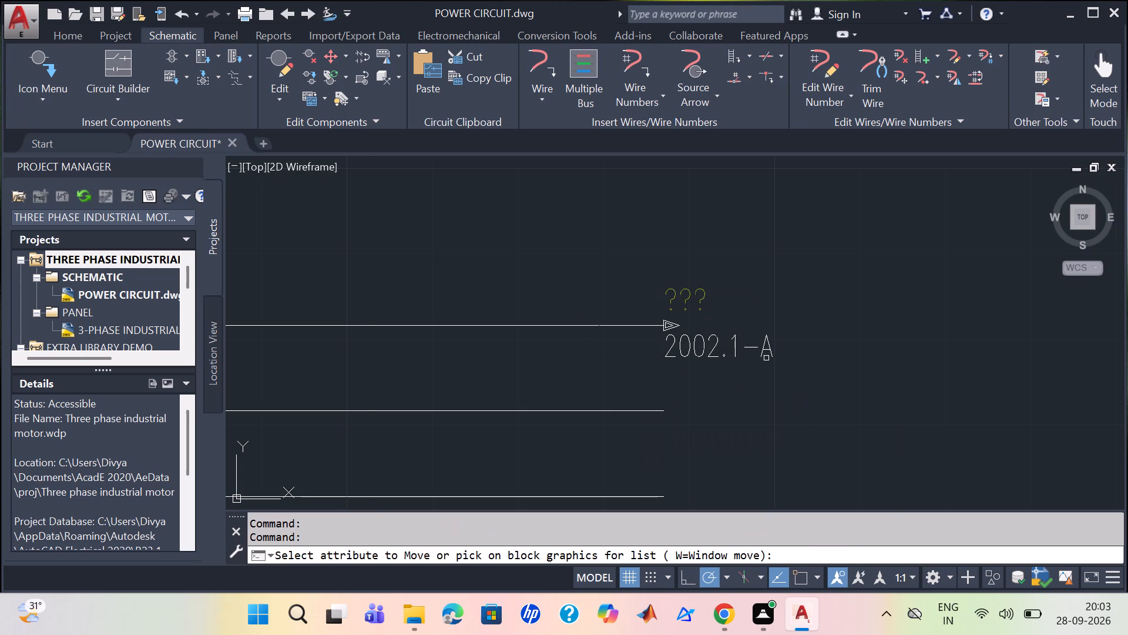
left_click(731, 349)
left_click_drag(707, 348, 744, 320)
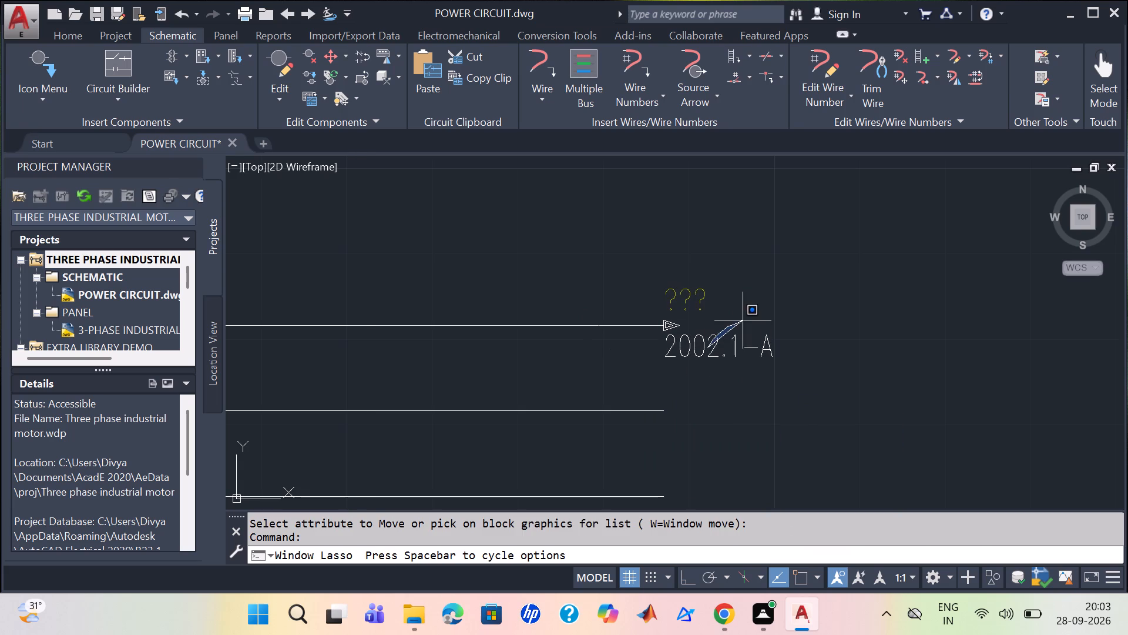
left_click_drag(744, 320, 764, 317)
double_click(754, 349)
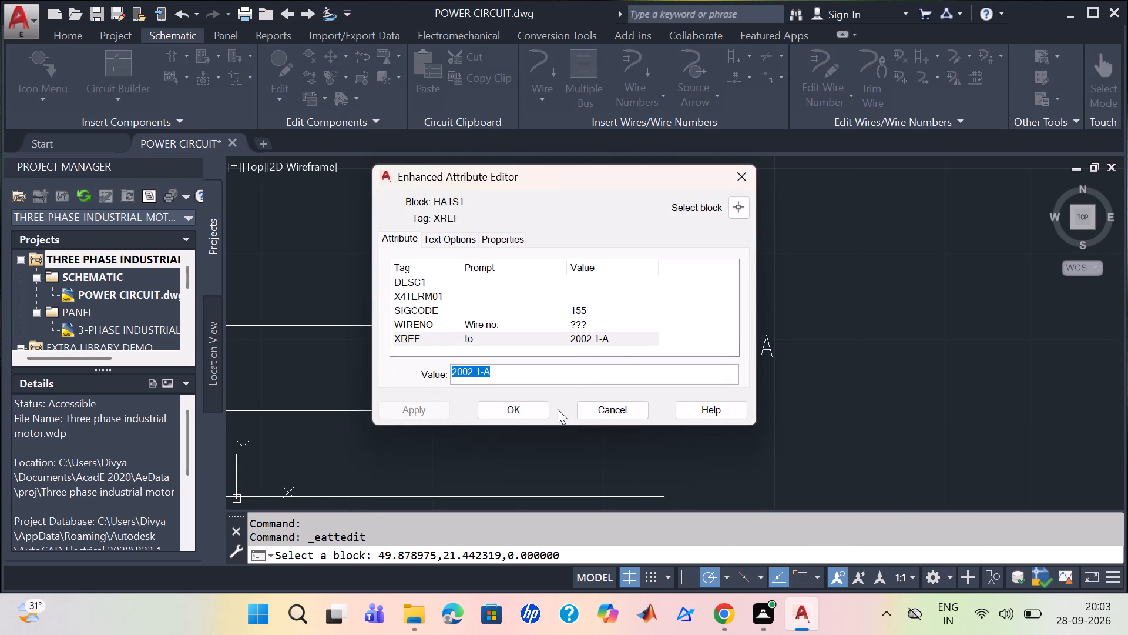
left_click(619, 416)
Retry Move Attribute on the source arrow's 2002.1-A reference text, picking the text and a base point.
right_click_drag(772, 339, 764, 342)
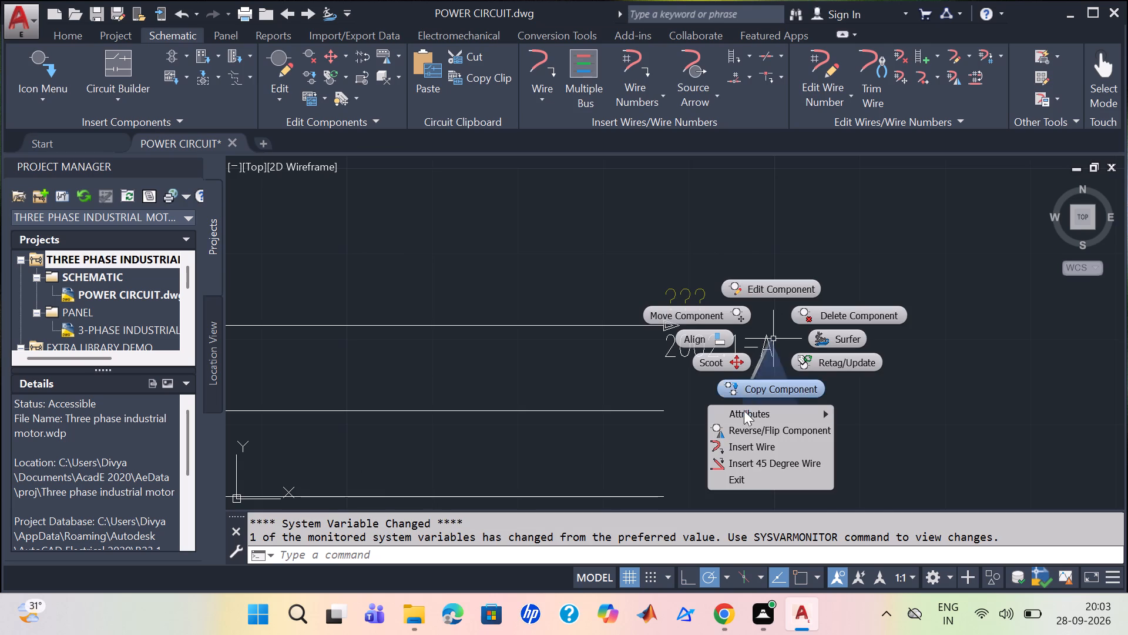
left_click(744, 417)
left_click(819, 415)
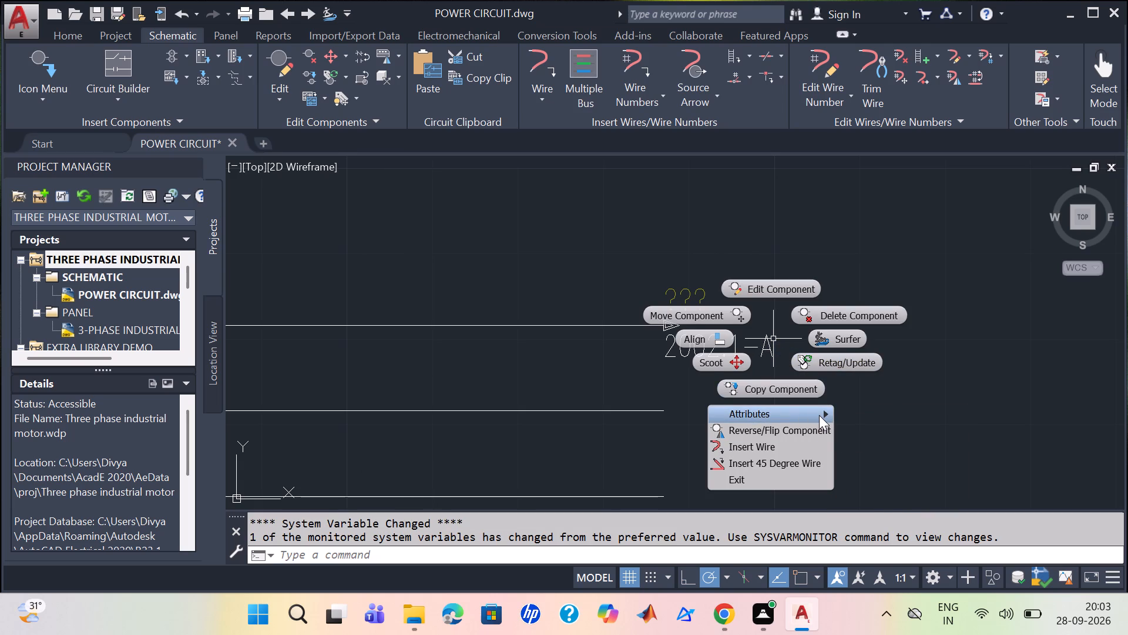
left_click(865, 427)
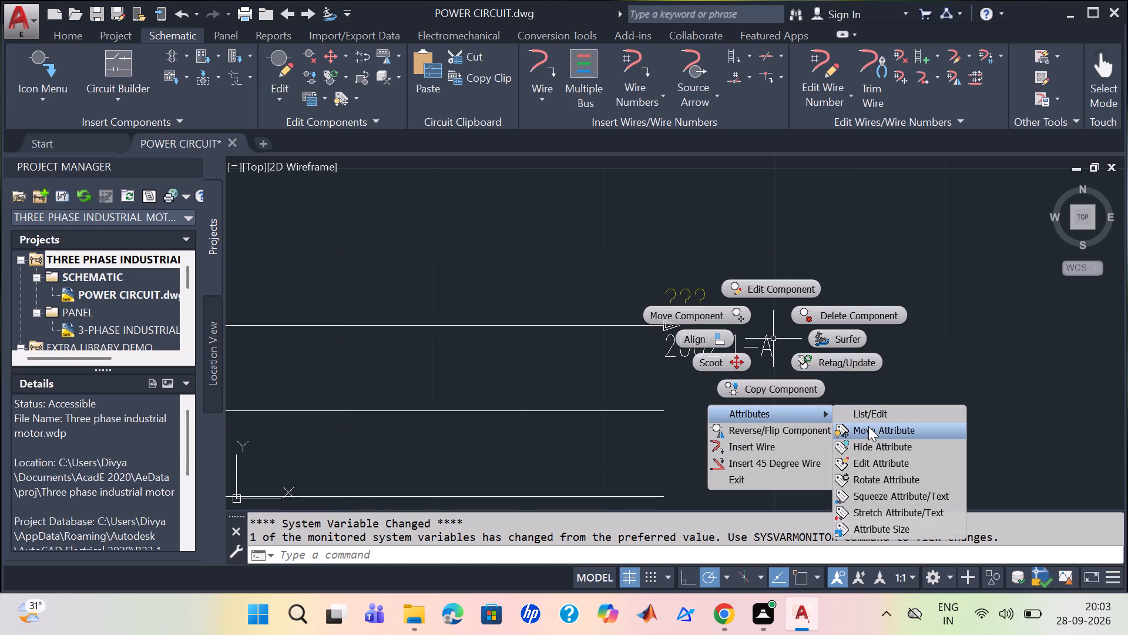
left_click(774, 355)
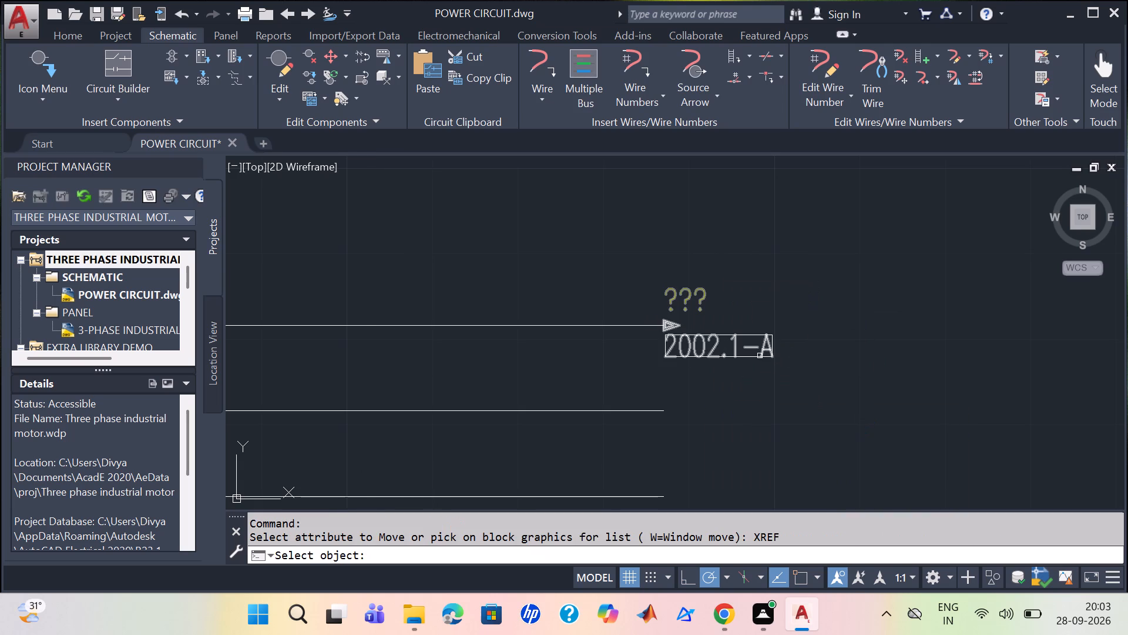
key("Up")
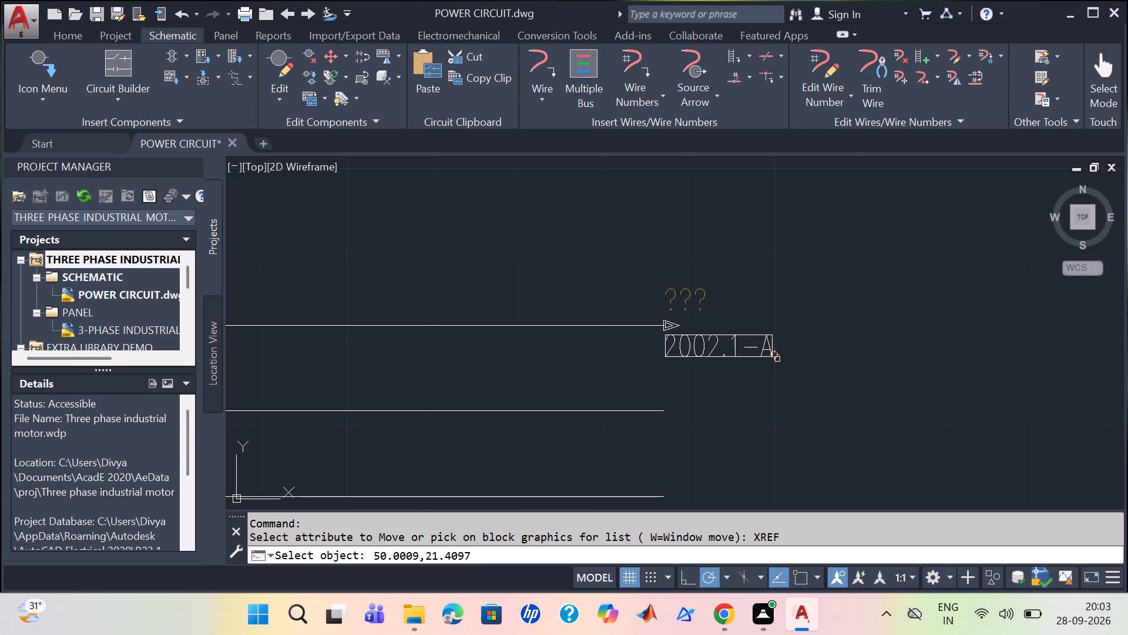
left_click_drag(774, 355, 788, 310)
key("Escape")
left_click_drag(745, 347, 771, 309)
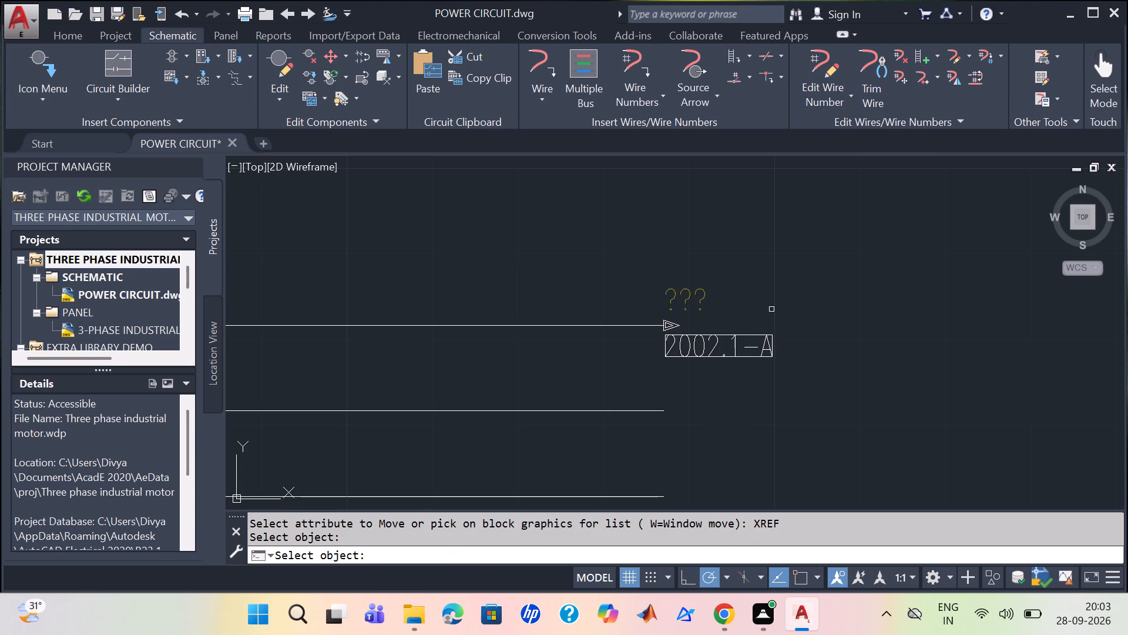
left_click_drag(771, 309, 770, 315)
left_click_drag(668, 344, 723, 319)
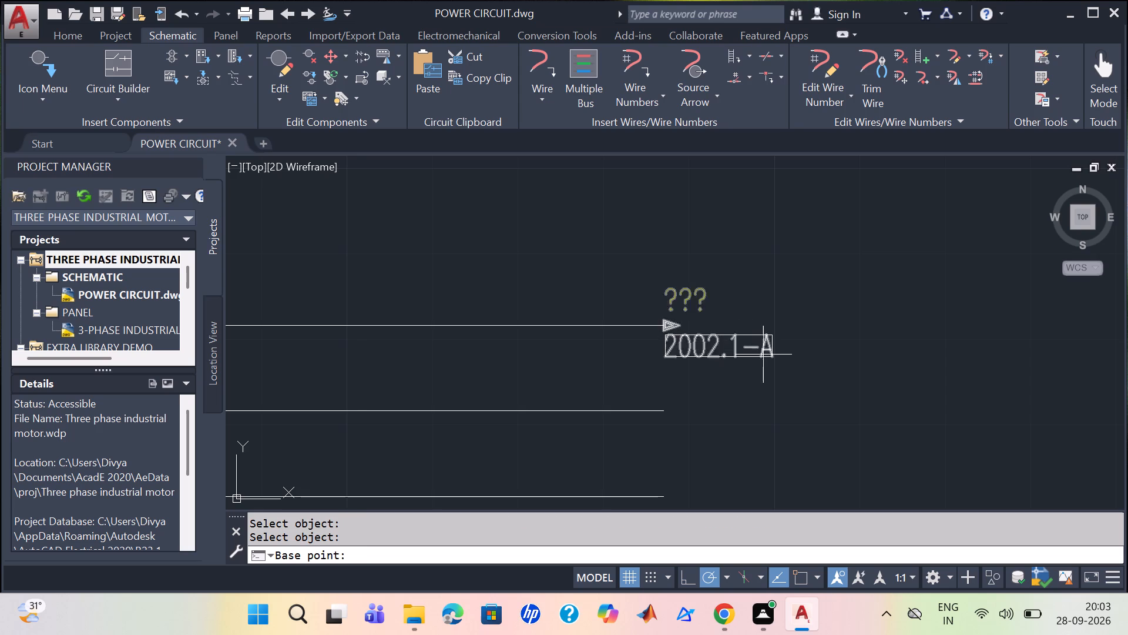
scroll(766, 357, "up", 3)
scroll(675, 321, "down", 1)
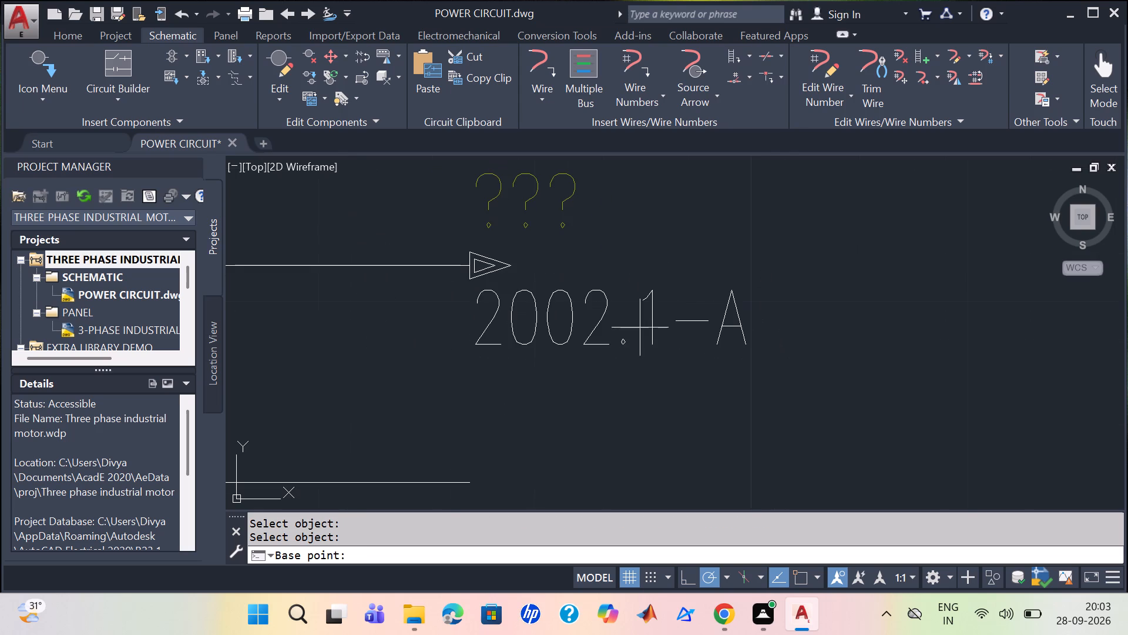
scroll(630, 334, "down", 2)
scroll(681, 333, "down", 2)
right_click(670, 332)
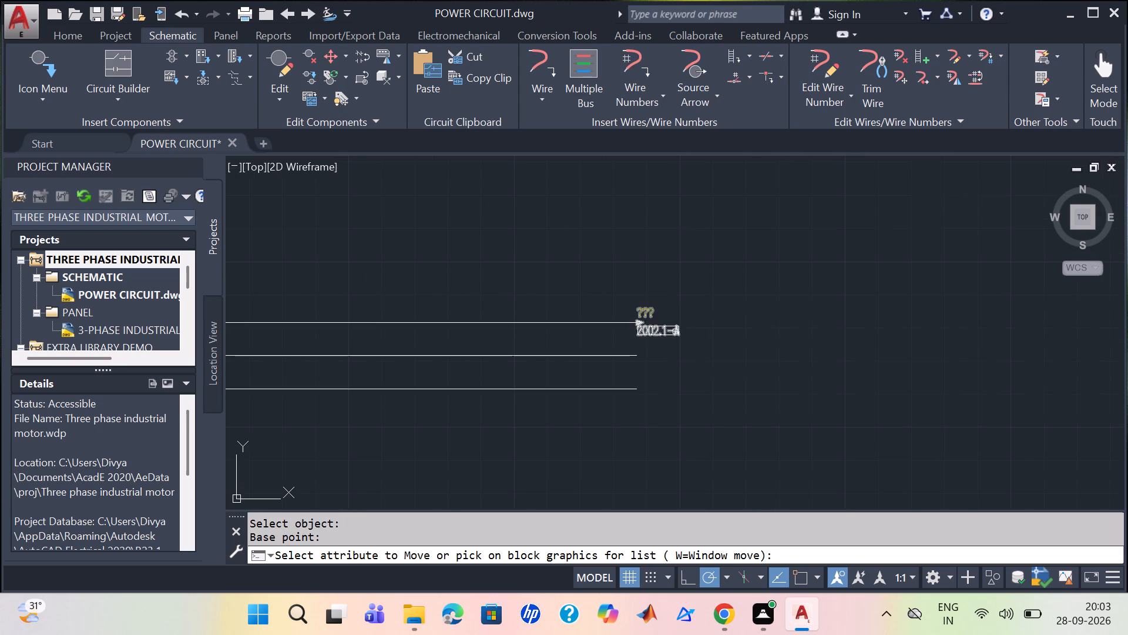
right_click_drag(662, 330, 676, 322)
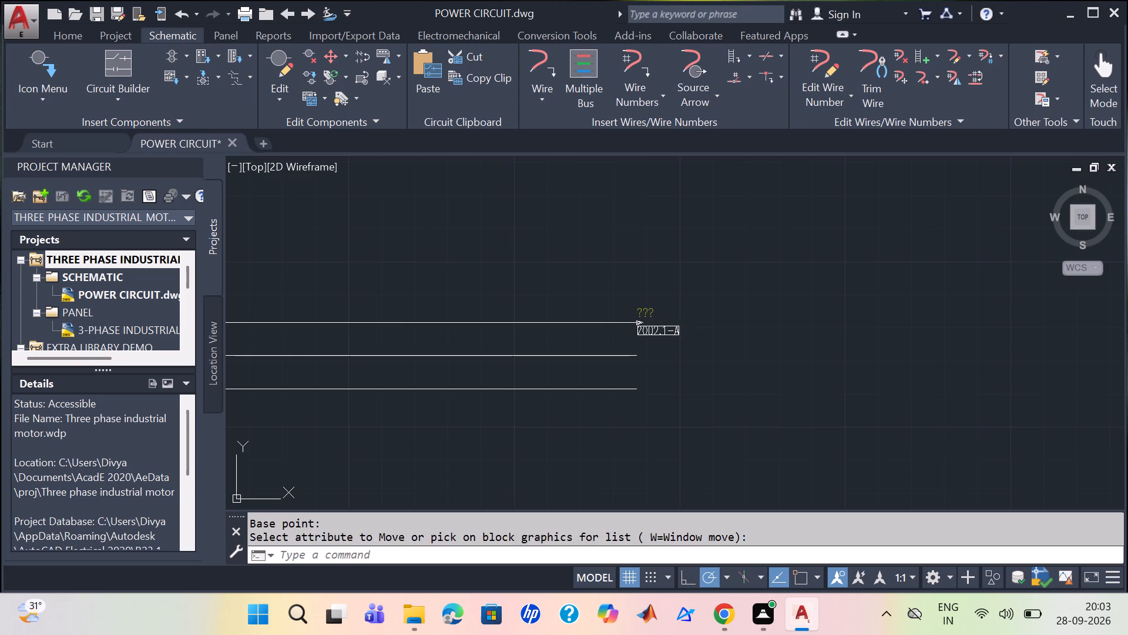
Move the 2002.1-A reference text of the top bus wire's source arrow up beside the arrowhead with Move Attribute.
scroll(662, 333, "up", 3)
scroll(663, 329, "down", 2)
right_click(665, 325)
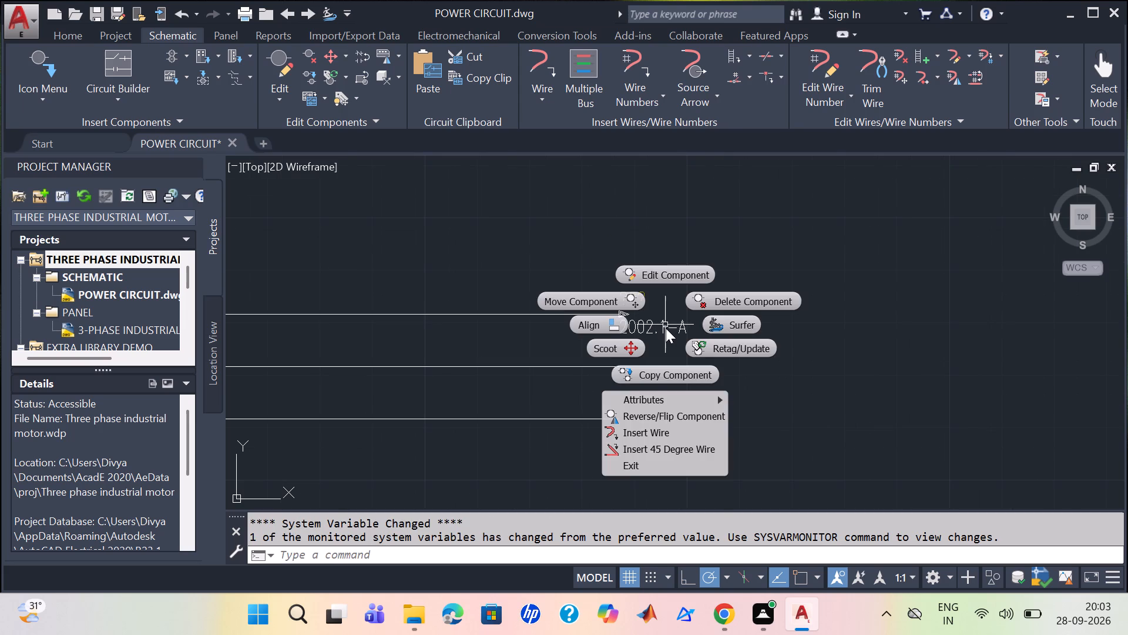
left_click(657, 399)
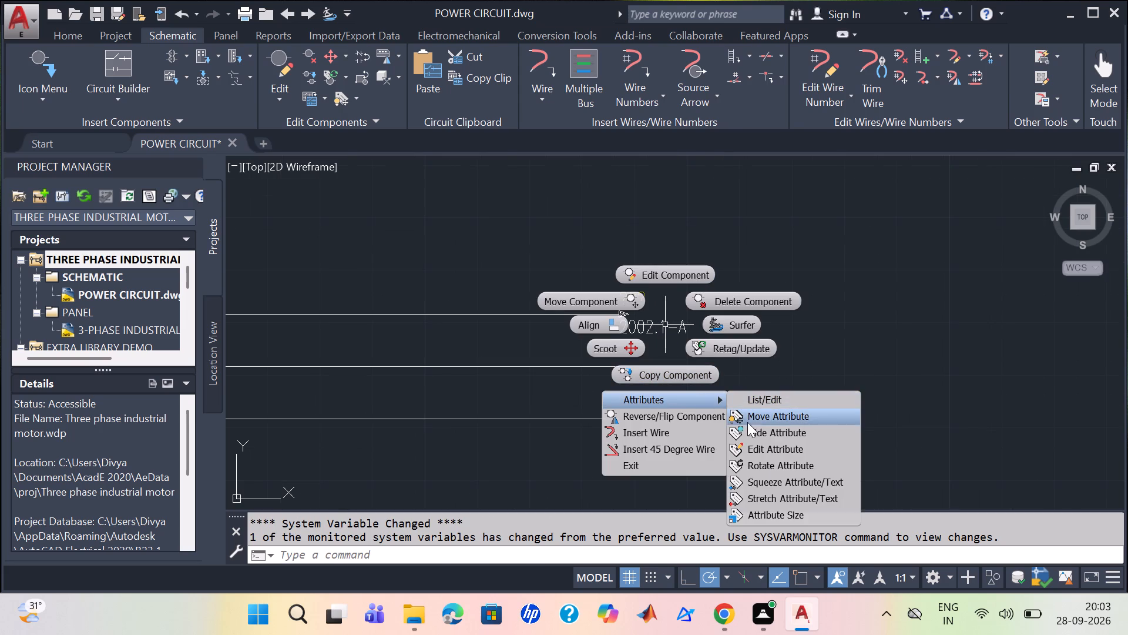
left_click(756, 420)
left_click(679, 330)
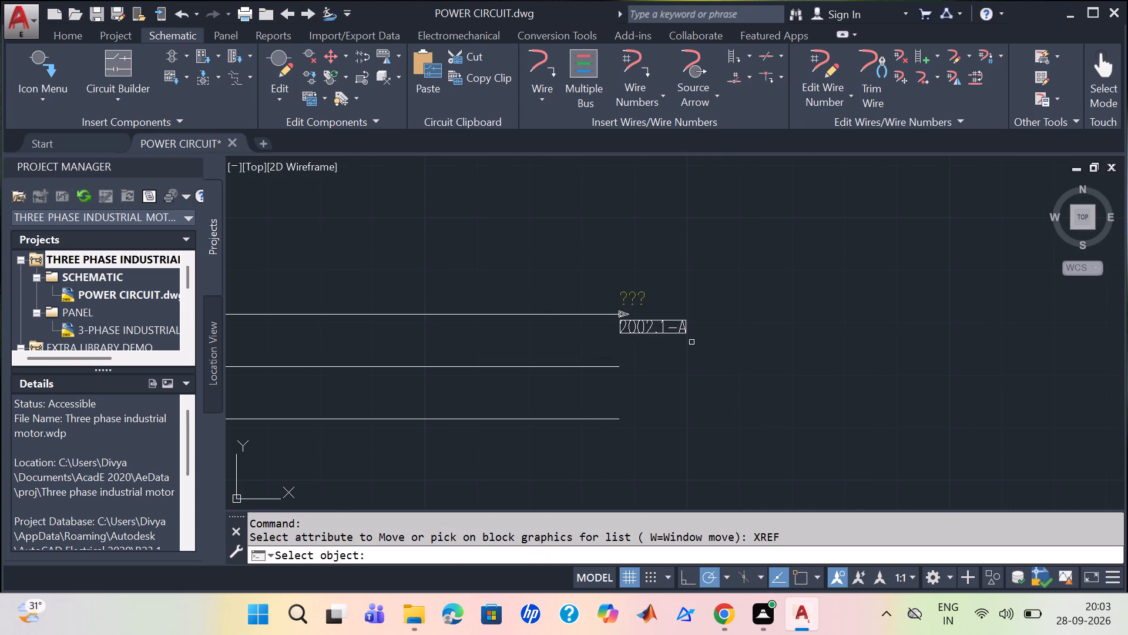
left_click_drag(673, 332, 683, 321)
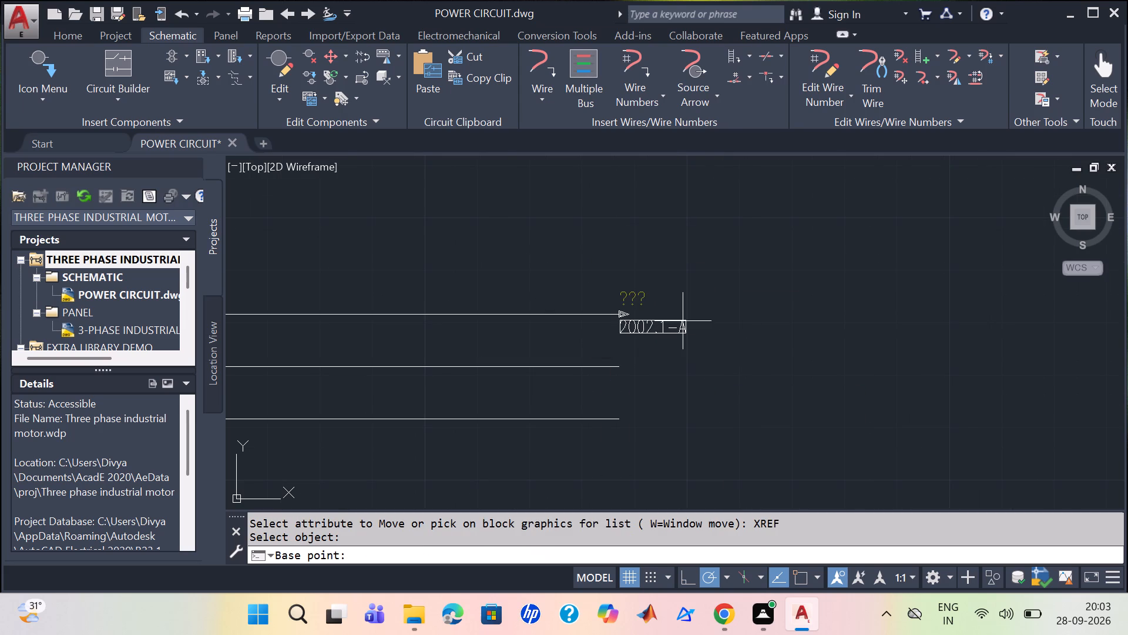
left_click_drag(683, 321, 687, 314)
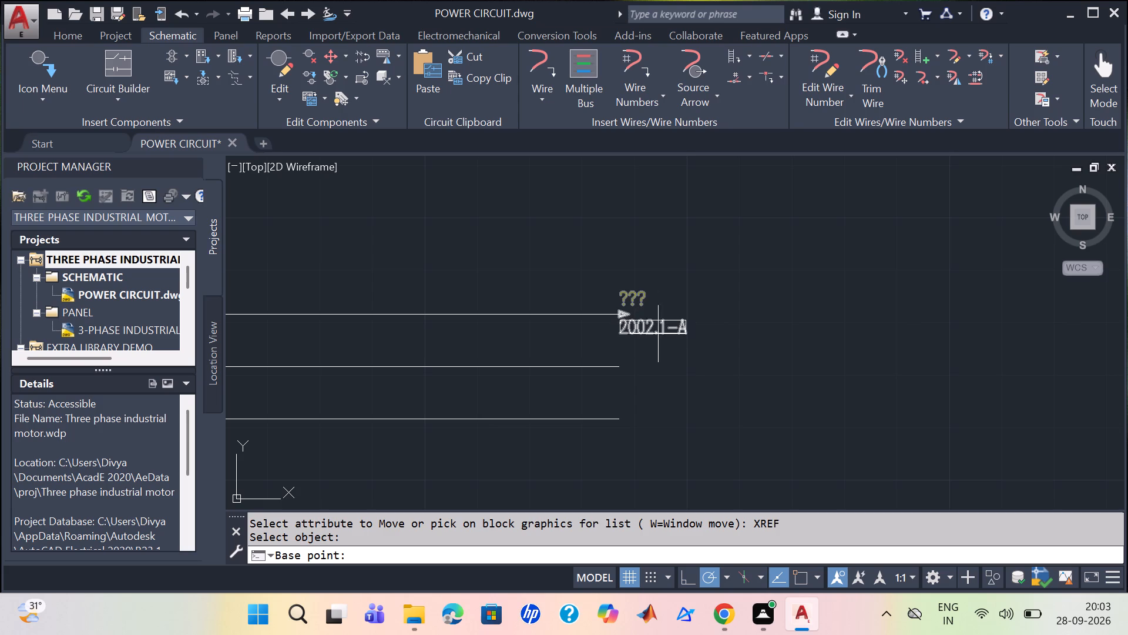
left_click_drag(665, 326, 606, 488)
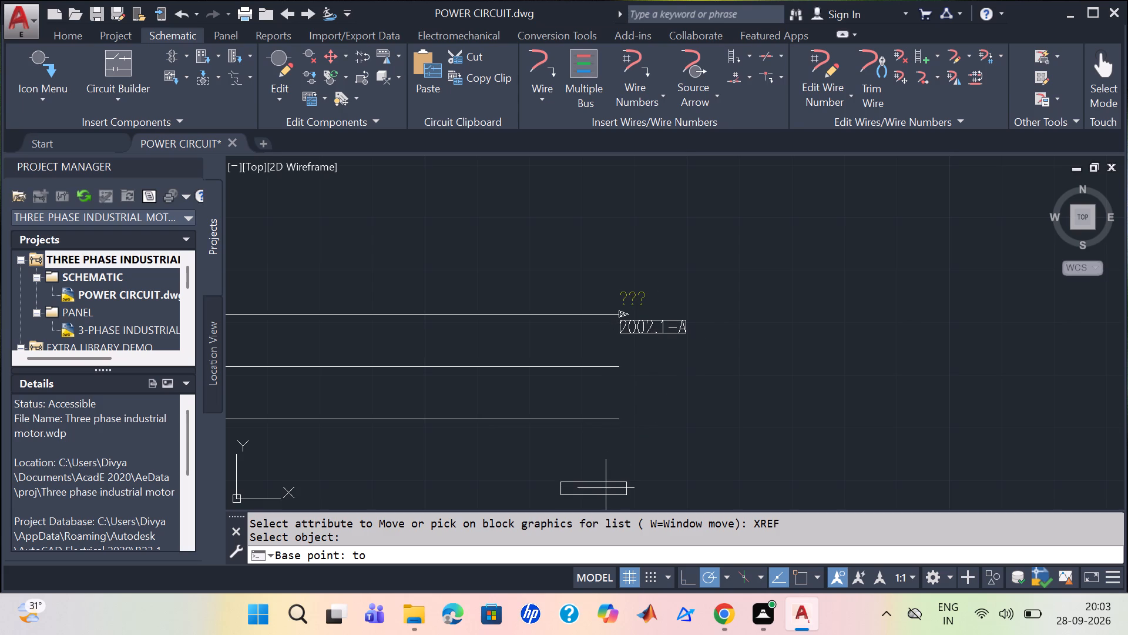
left_click_drag(606, 488, 704, 313)
left_click_drag(704, 313, 674, 309)
left_click_drag(674, 309, 682, 315)
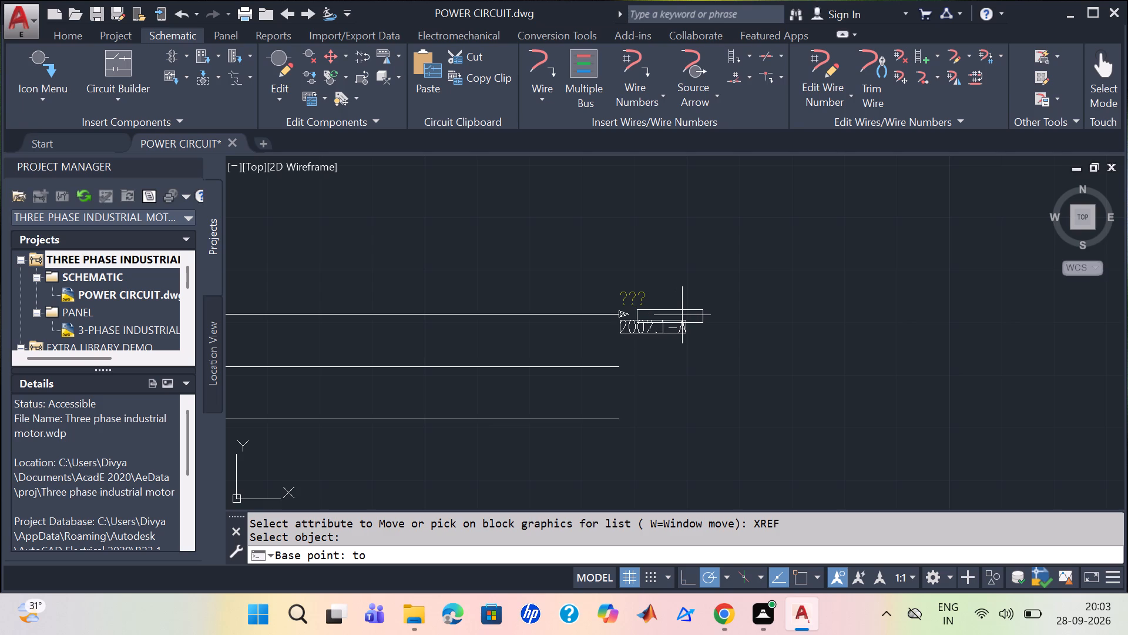
left_click_drag(682, 315, 152, 633)
left_click_drag(152, 633, 440, 359)
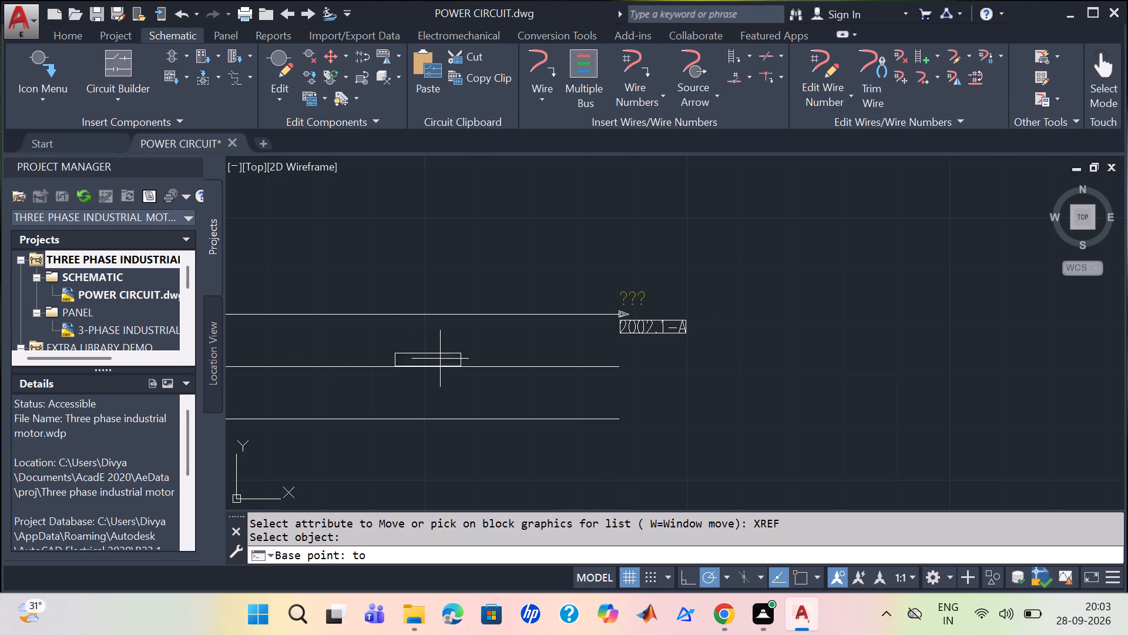
left_click_drag(440, 359, 670, 310)
left_click_drag(670, 310, 680, 312)
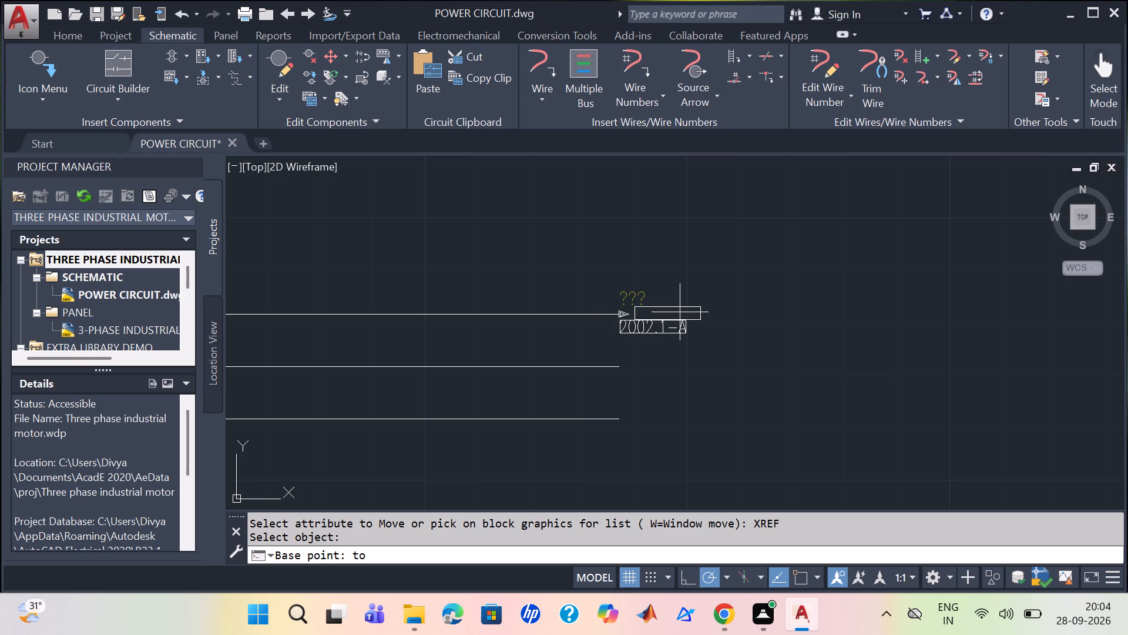
left_click(680, 312)
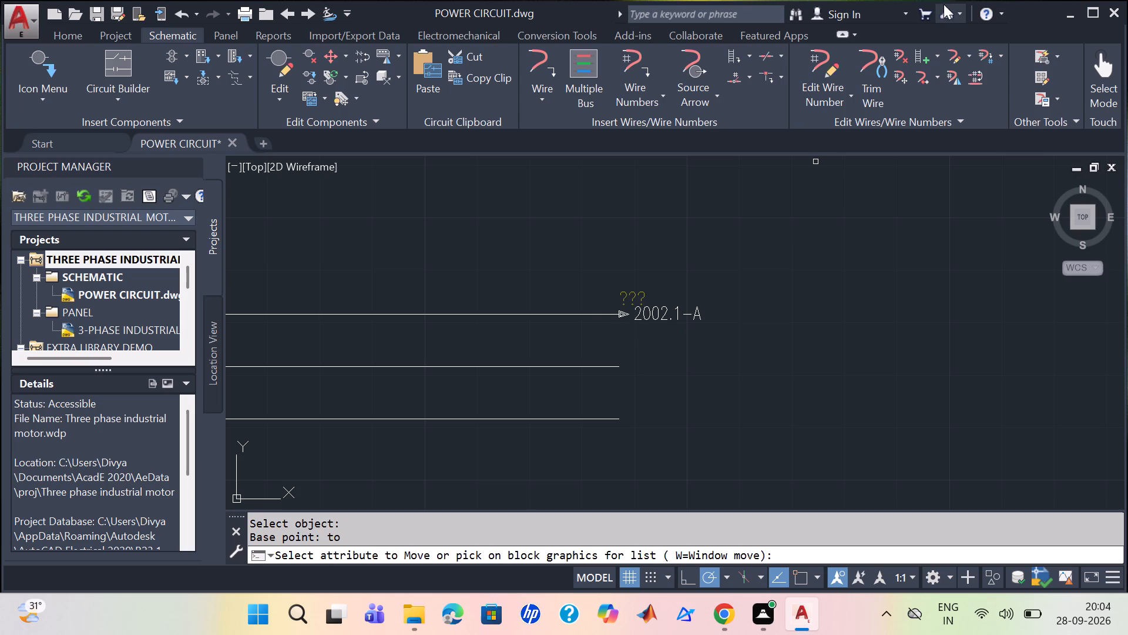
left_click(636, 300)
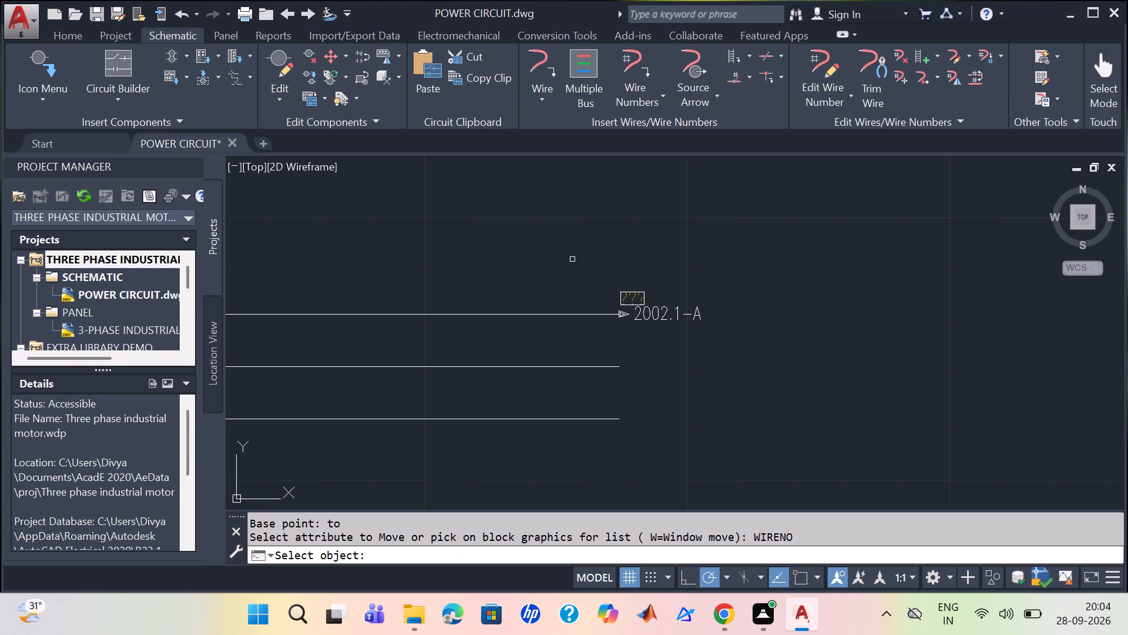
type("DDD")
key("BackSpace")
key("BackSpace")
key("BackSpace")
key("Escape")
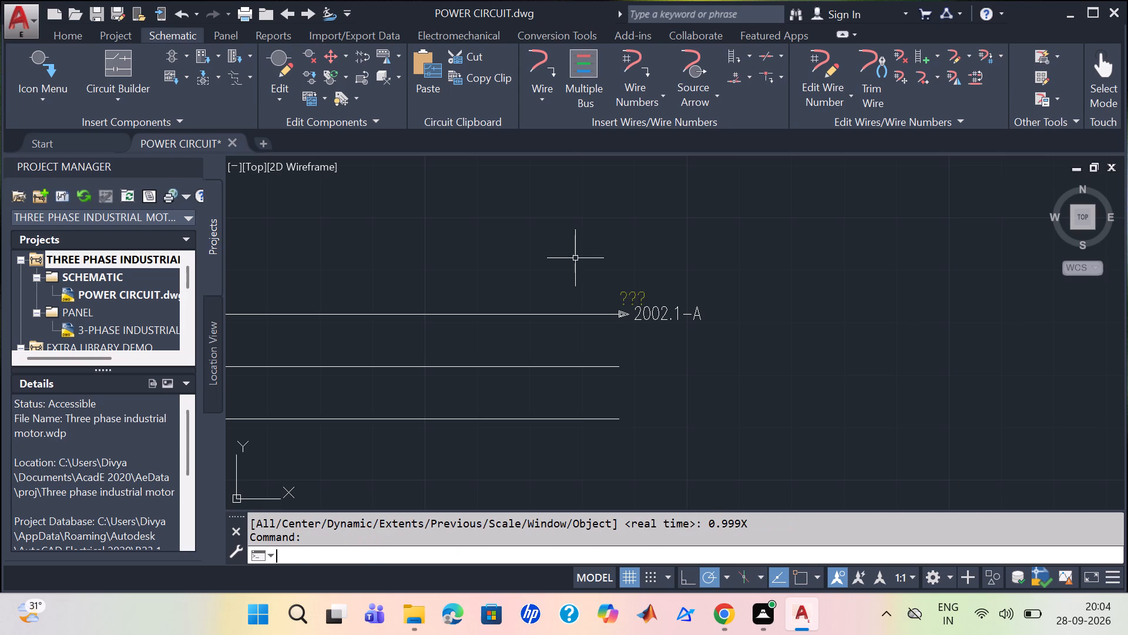
Hide the ??? wire number attribute above the top bus wire's source arrow with Hide Attribute.
right_click(633, 298)
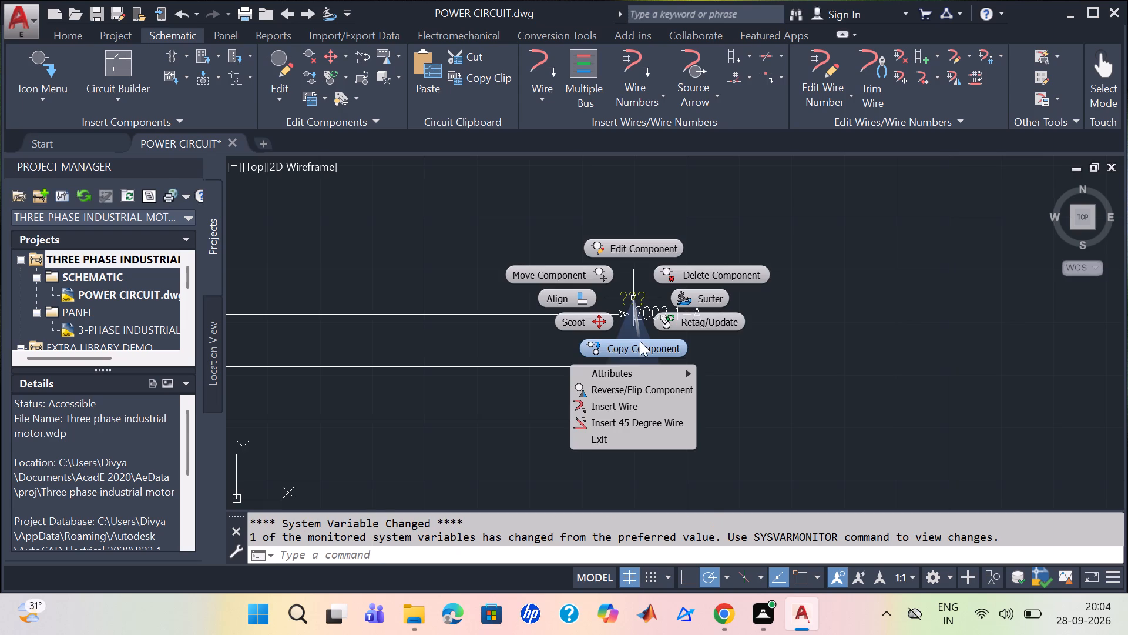
left_click(645, 370)
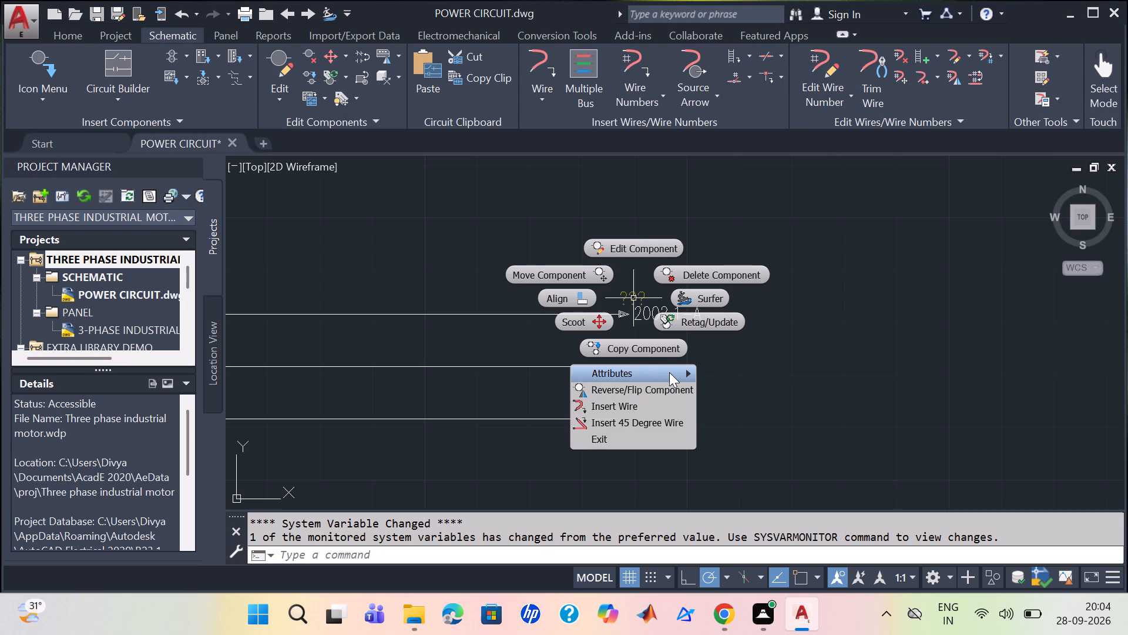
left_click(669, 372)
left_click(743, 410)
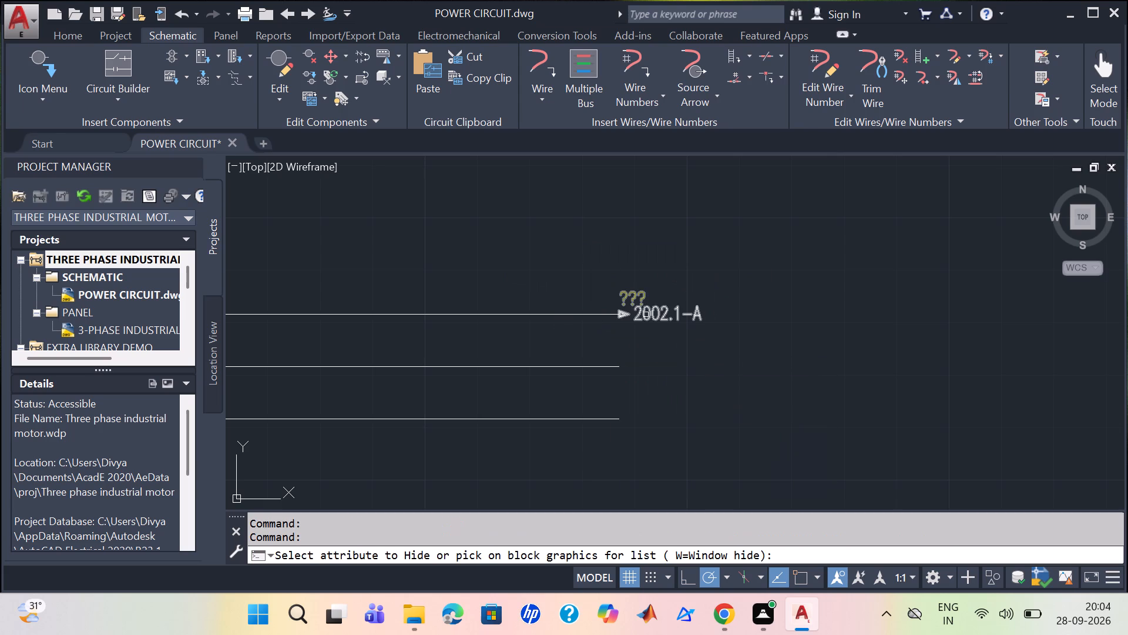
left_click(632, 298)
Insert a source signal arrow with code 156 and arrow style 1 at the open end of the middle bus wire.
scroll(662, 330, "up", 1)
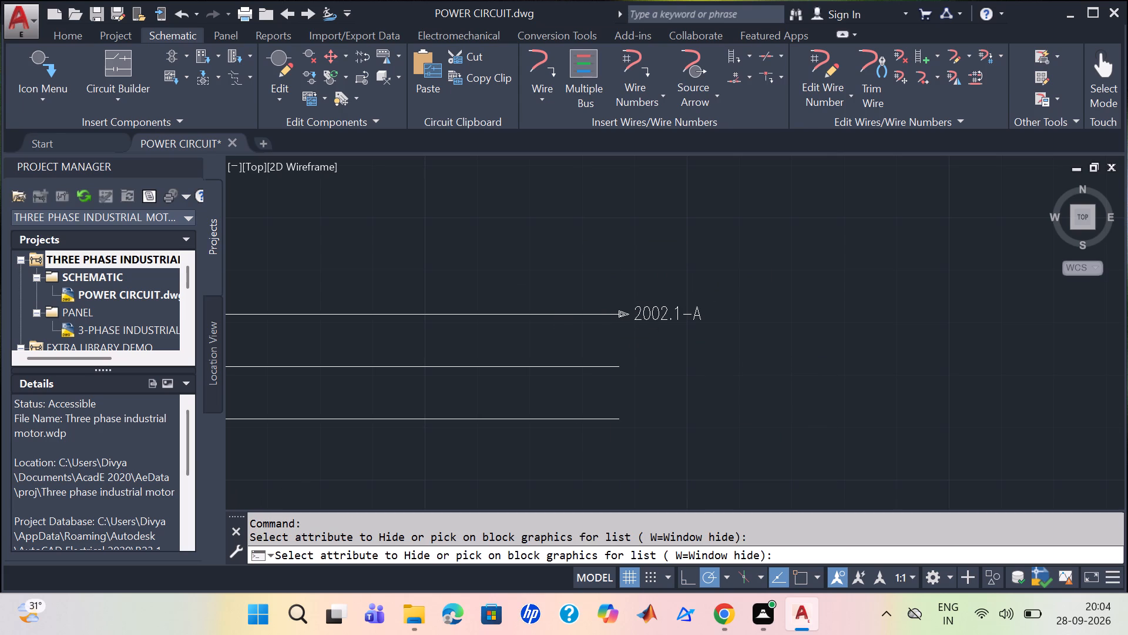
scroll(662, 330, "up", 1)
scroll(669, 319, "down", 3)
scroll(646, 366, "up", 2)
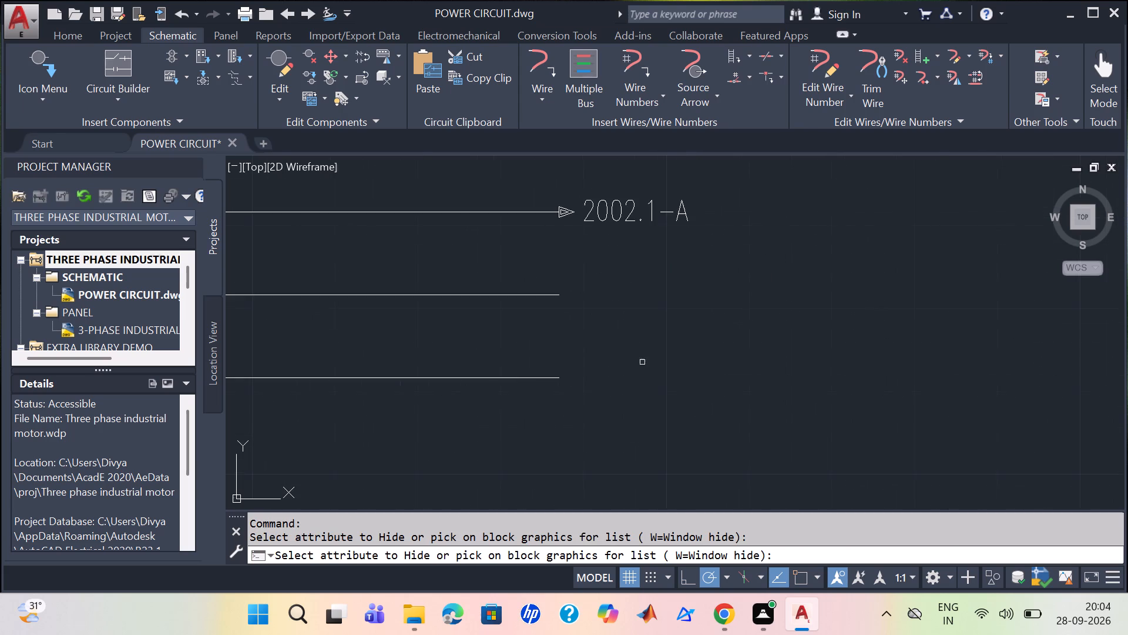
scroll(632, 355, "up", 1)
middle_click_drag(632, 355, 693, 415)
scroll(698, 344, "down", 1)
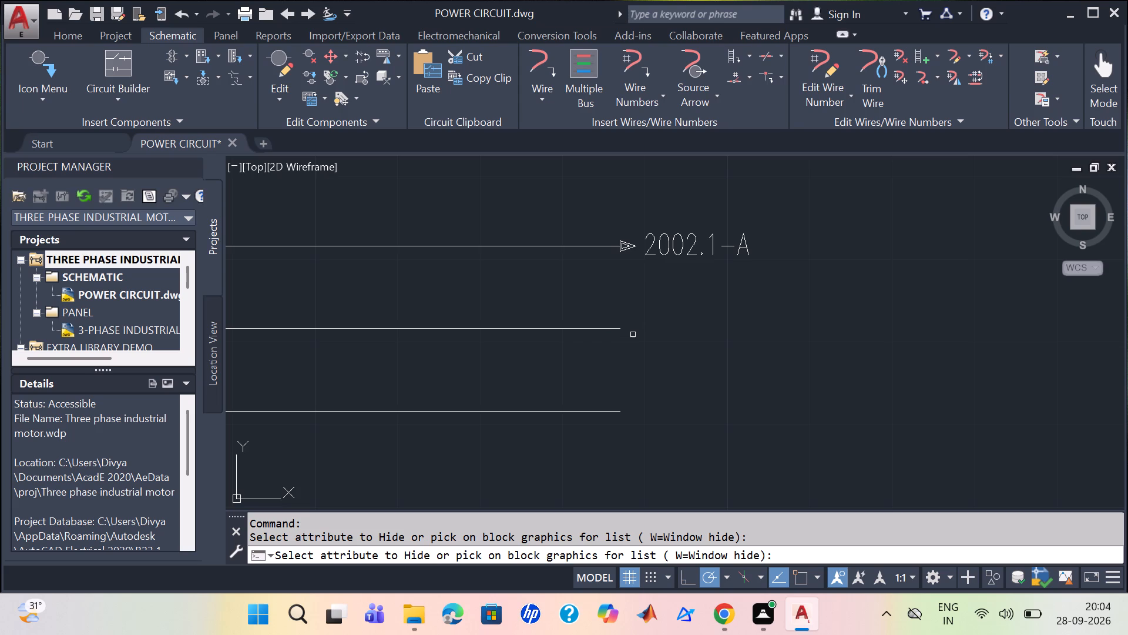
left_click(695, 77)
scroll(629, 330, "up", 1)
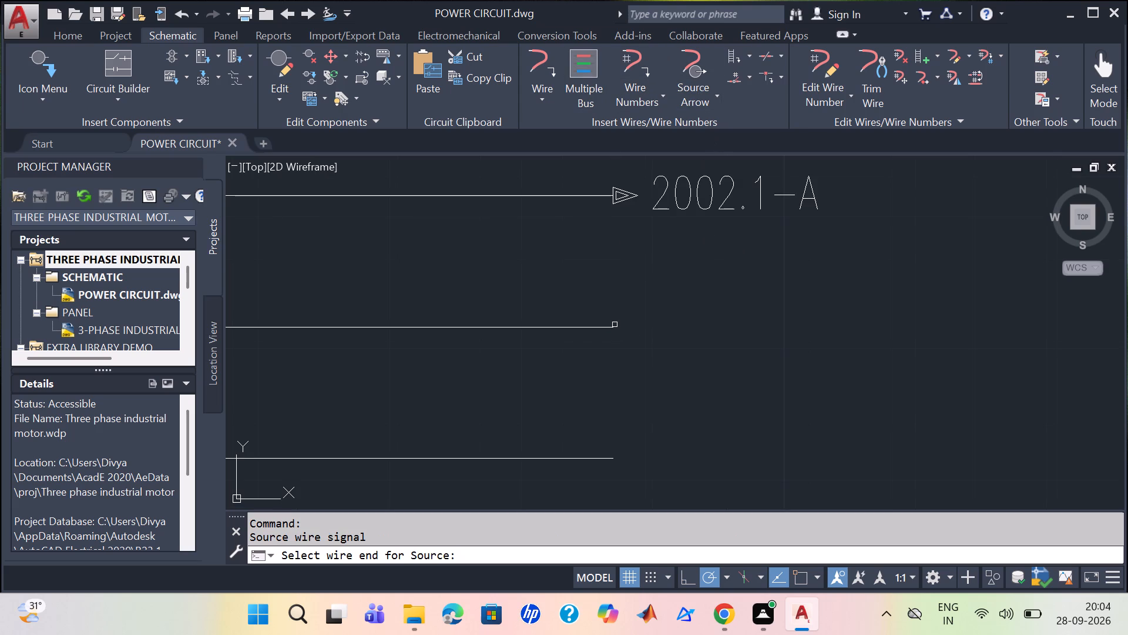
scroll(615, 331, "up", 1)
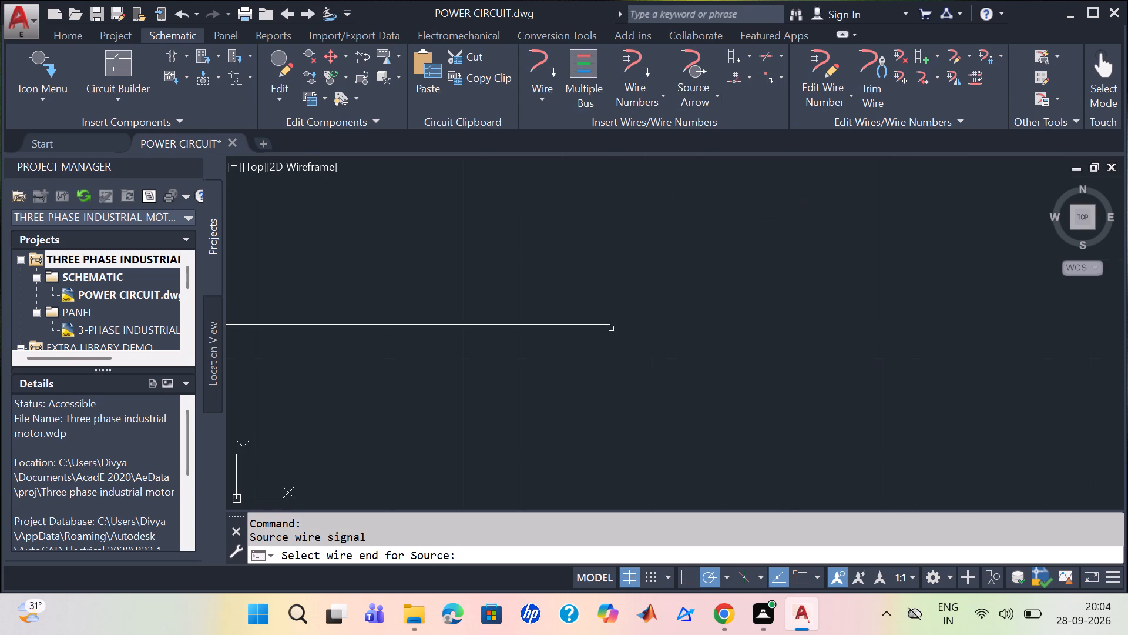
left_click(607, 325)
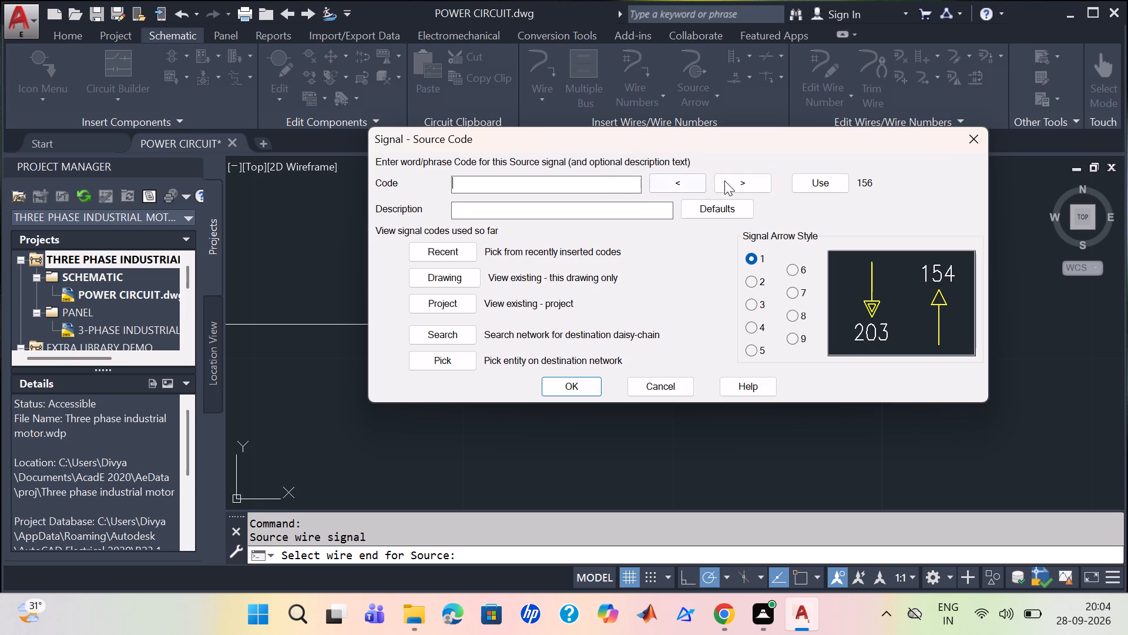
left_click(824, 181)
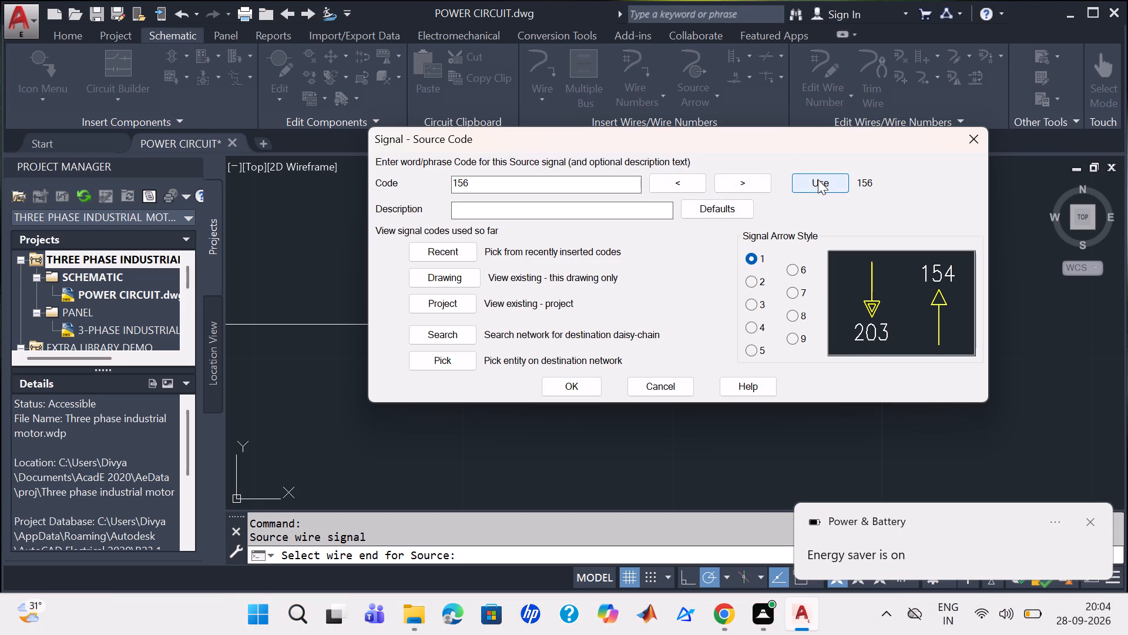
left_click(818, 179)
left_click(1089, 520)
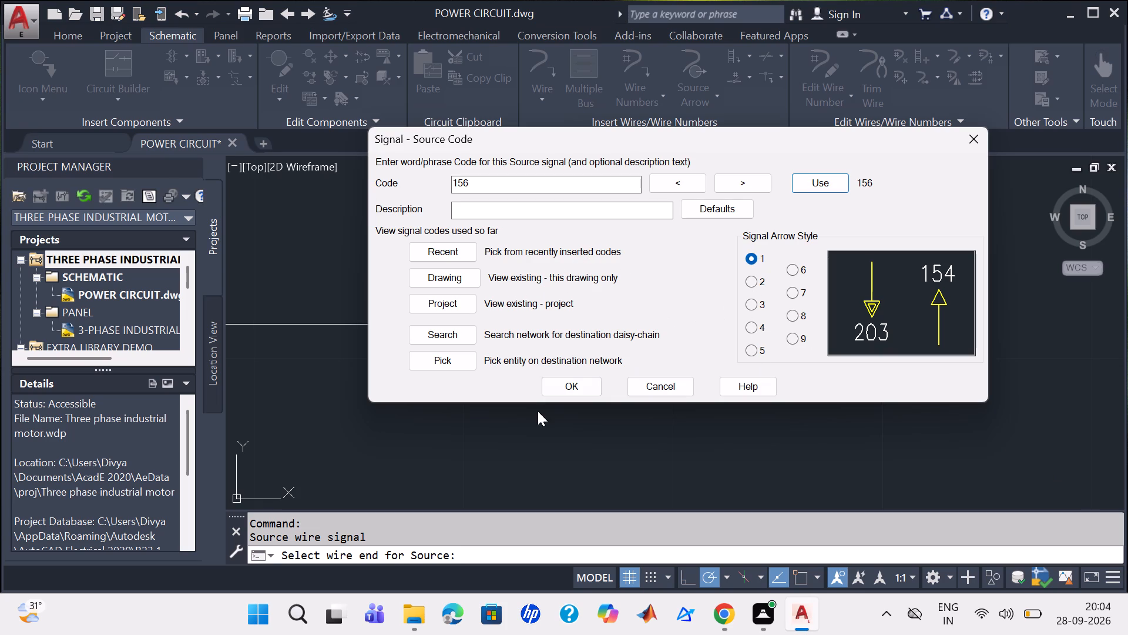
left_click(575, 386)
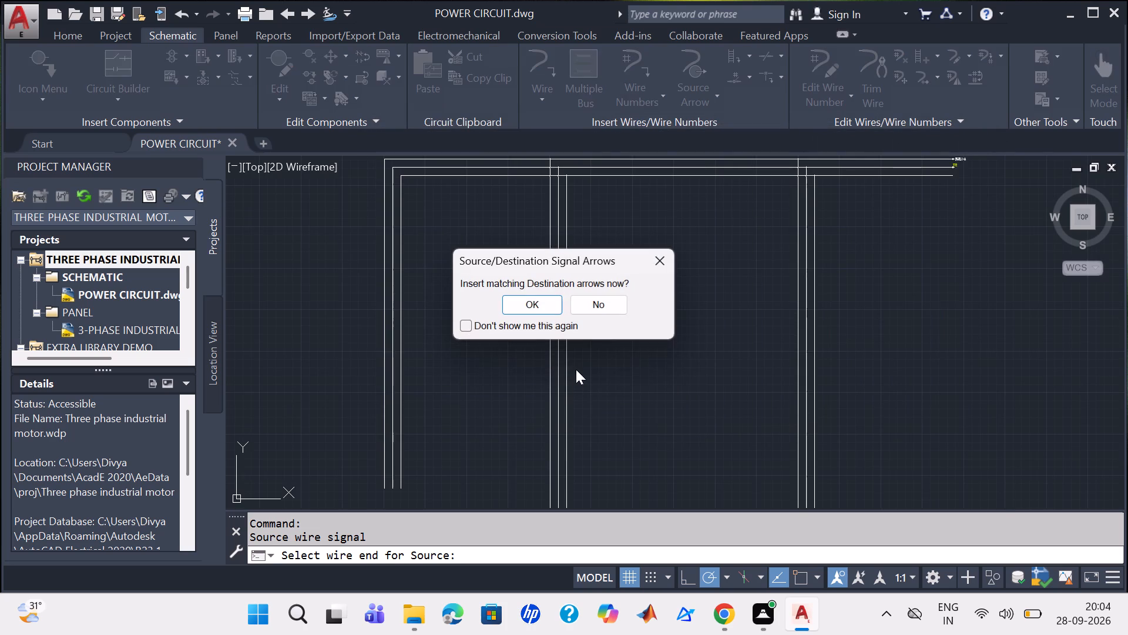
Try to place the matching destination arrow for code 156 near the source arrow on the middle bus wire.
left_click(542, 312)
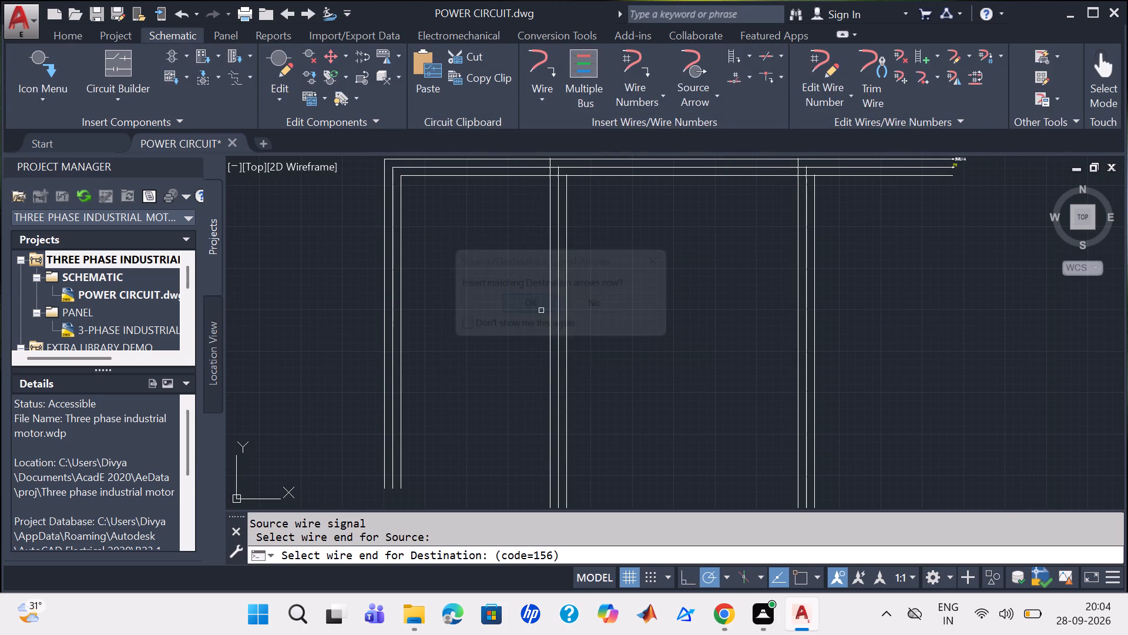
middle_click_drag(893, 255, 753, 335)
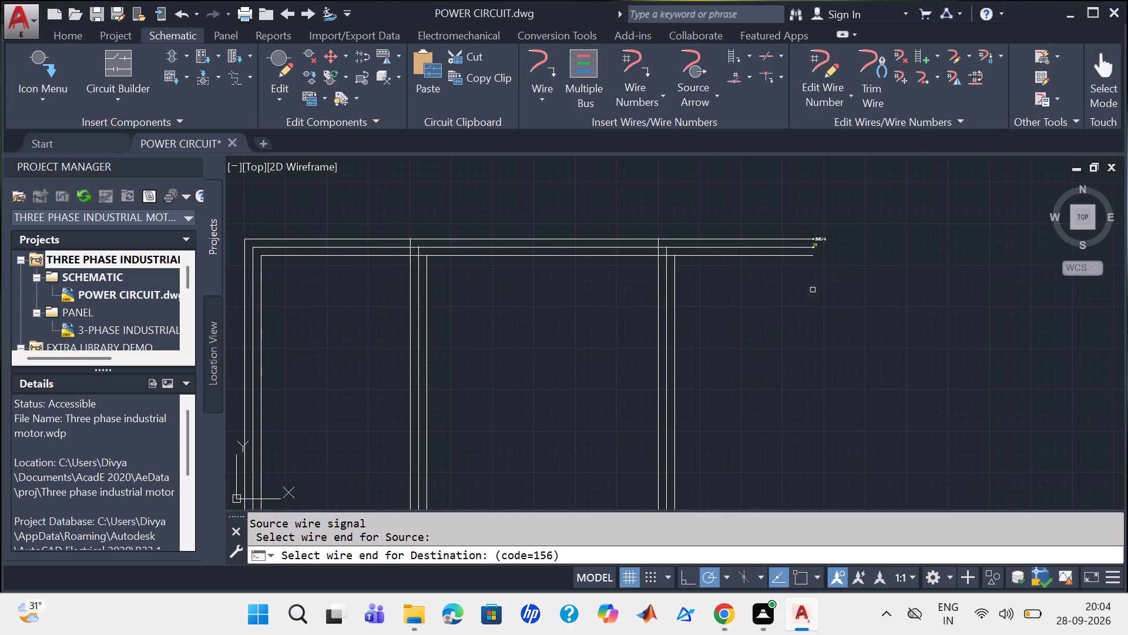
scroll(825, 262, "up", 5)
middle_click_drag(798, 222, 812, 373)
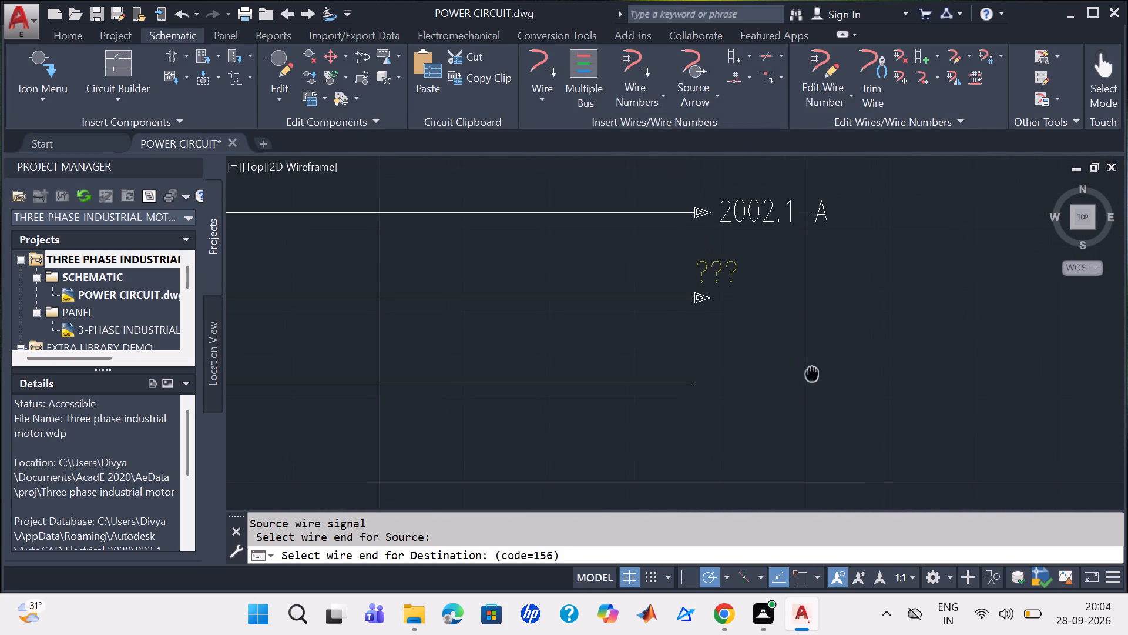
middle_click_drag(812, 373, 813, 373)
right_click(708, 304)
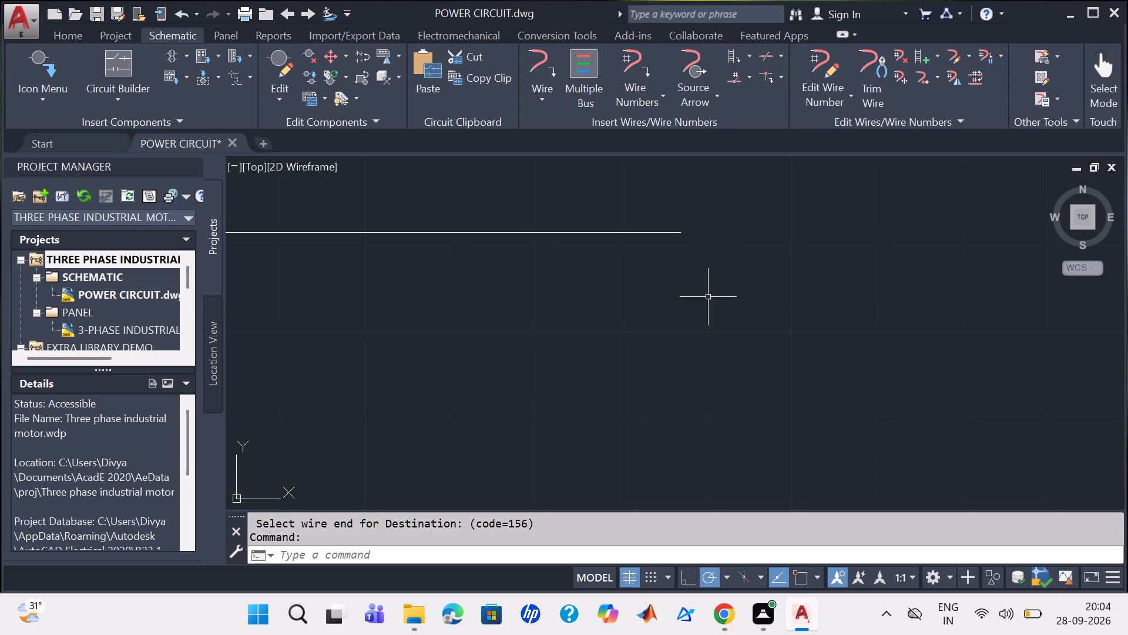
Set the reference of the middle bus wire's source arrow to 2002.1-A with Edit Component.
scroll(728, 286, "up", 1)
scroll(729, 284, "down", 3)
scroll(717, 225, "up", 2)
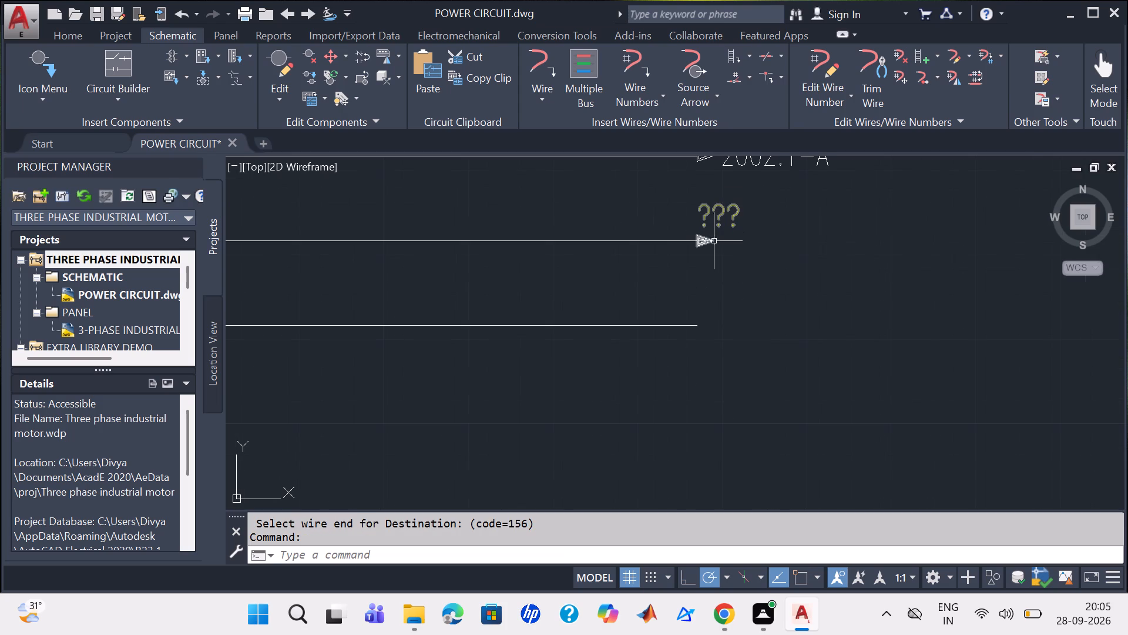
right_click(701, 242)
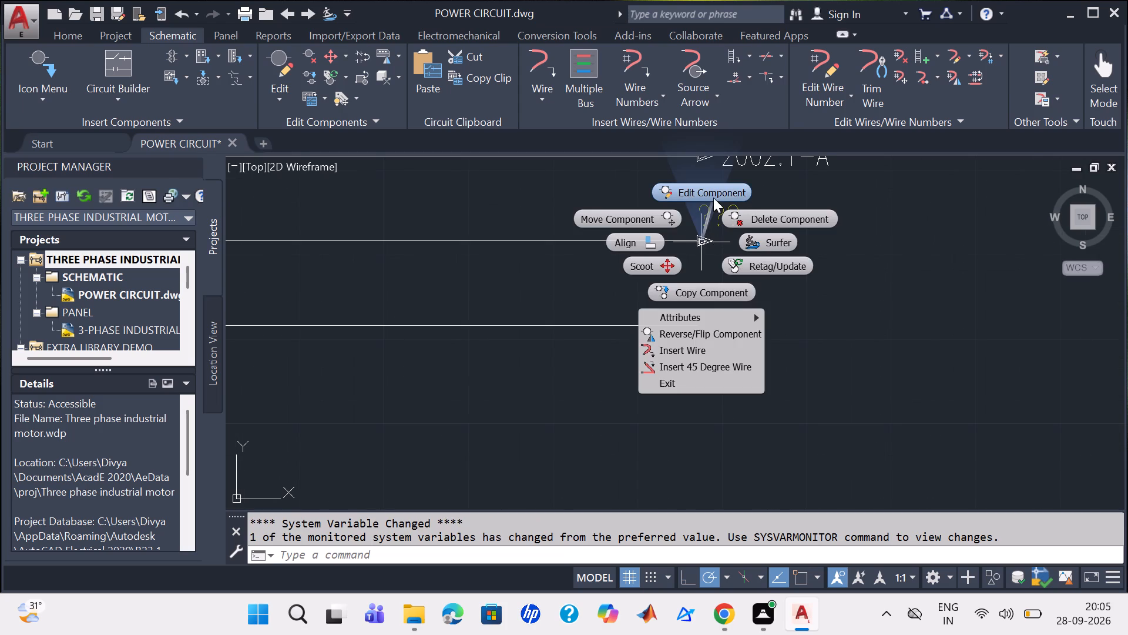
left_click(713, 198)
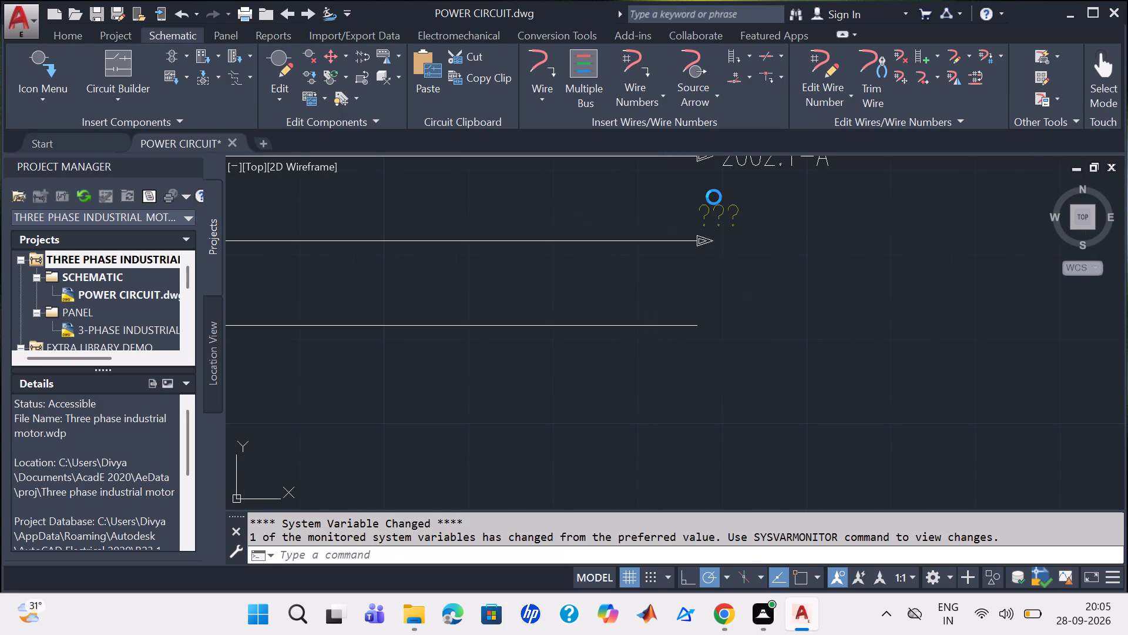
left_click(541, 203)
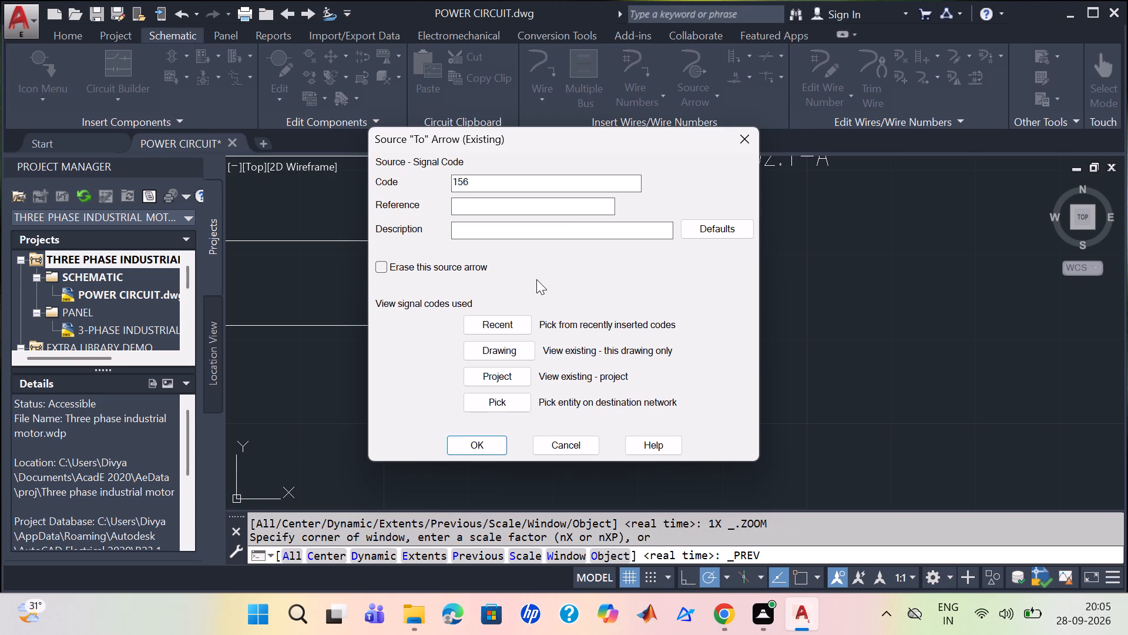
key("2")
key("0")
key("0")
type("02")
key("BackSpace")
key("BackSpace")
key("2")
scroll(565, 245, "up", 1)
type(".1")
type("-A")
left_click(487, 446)
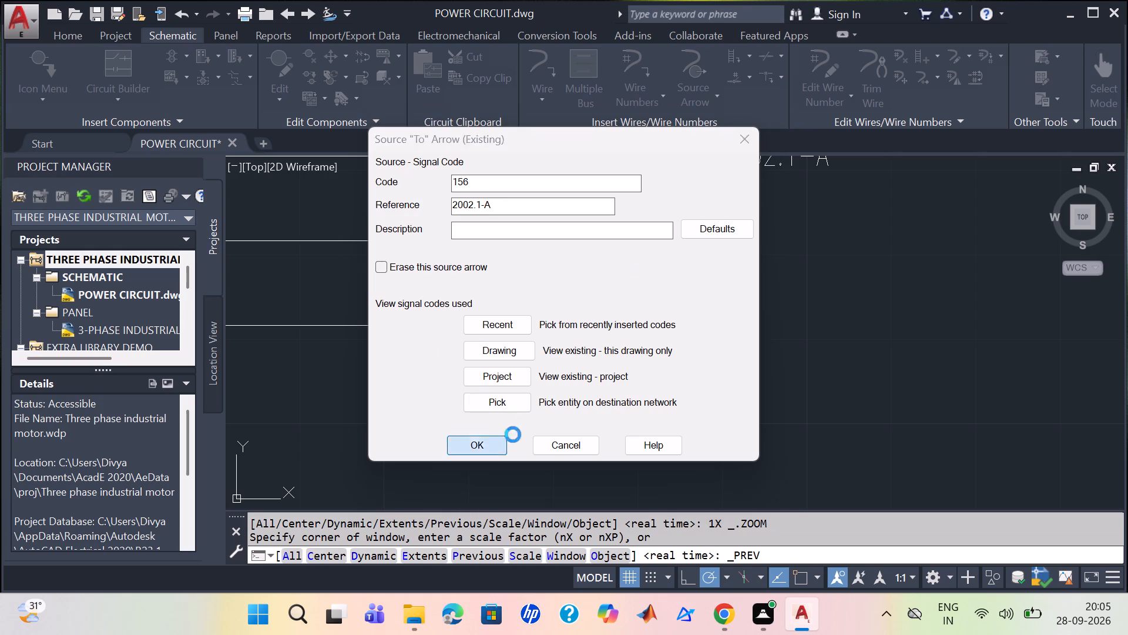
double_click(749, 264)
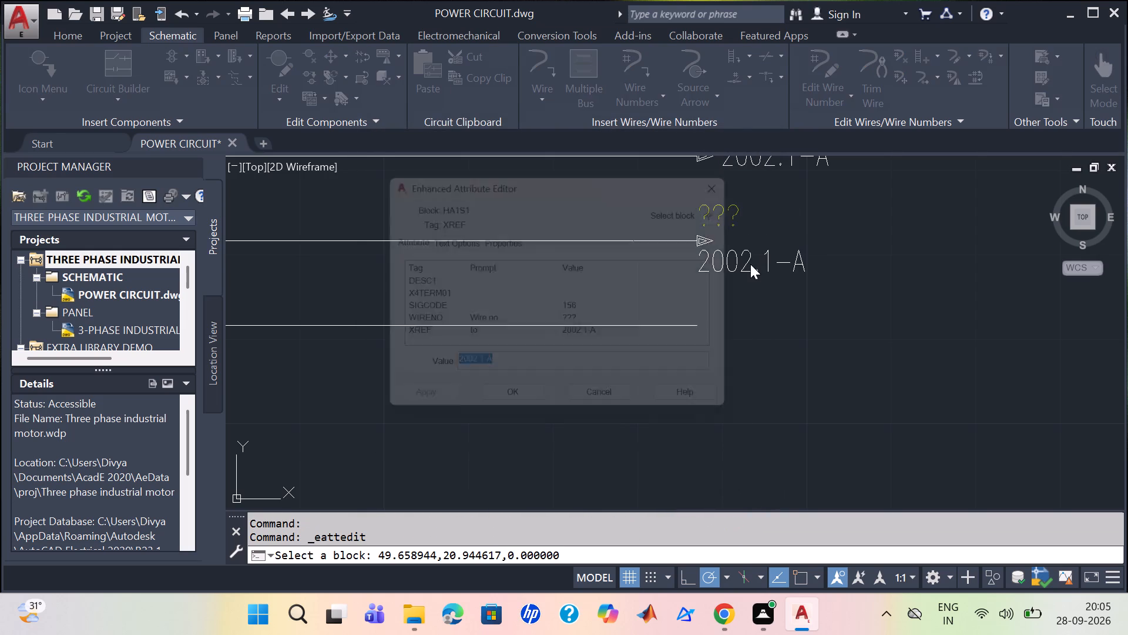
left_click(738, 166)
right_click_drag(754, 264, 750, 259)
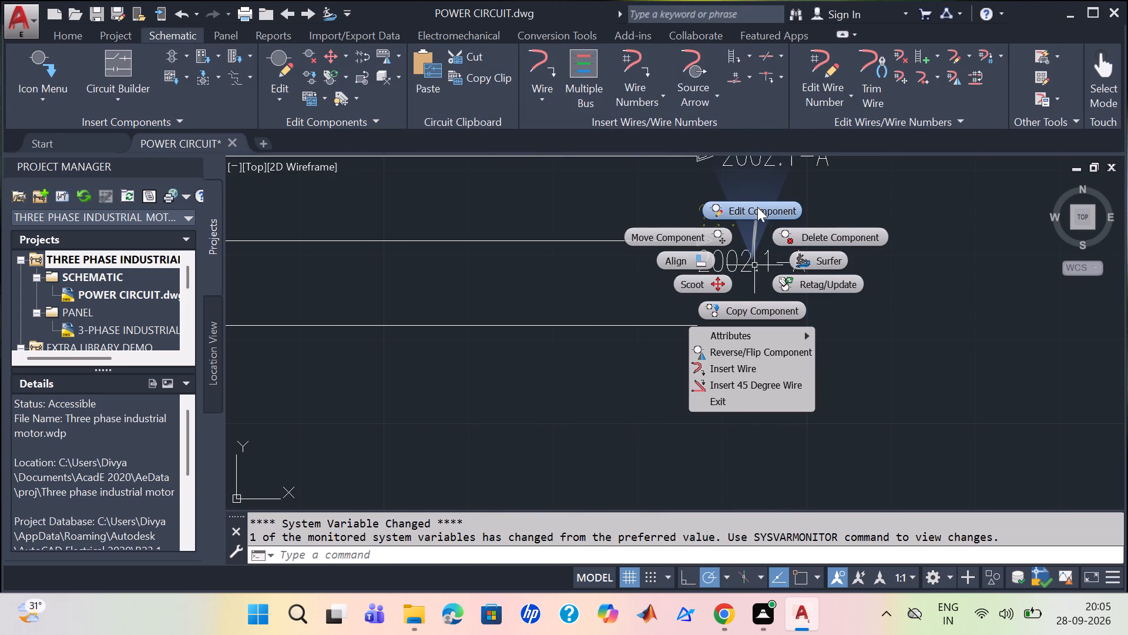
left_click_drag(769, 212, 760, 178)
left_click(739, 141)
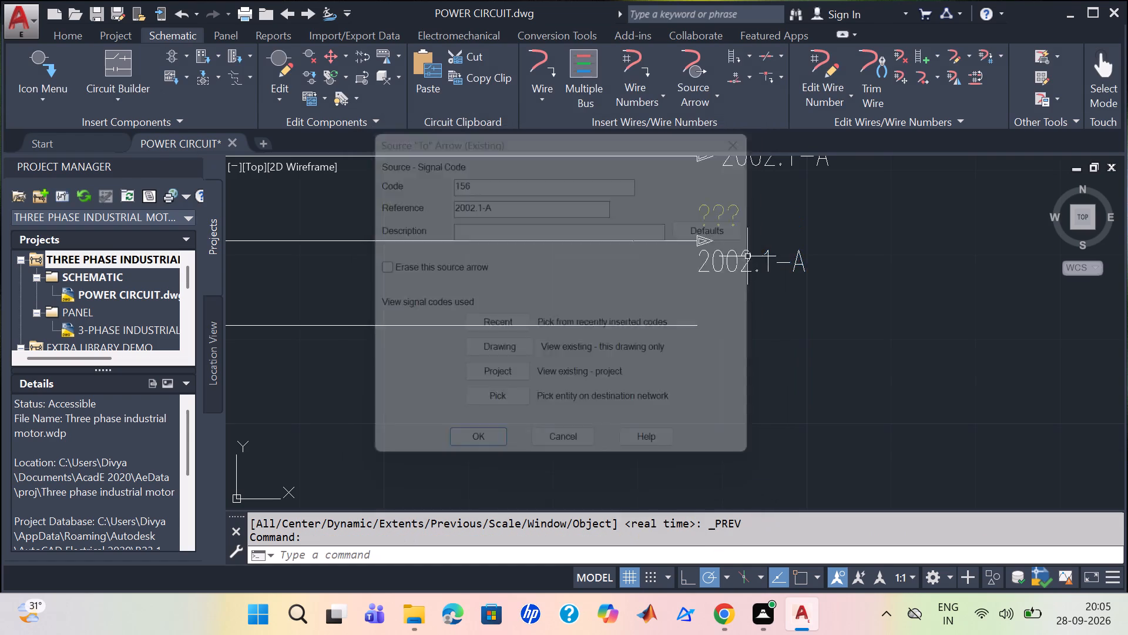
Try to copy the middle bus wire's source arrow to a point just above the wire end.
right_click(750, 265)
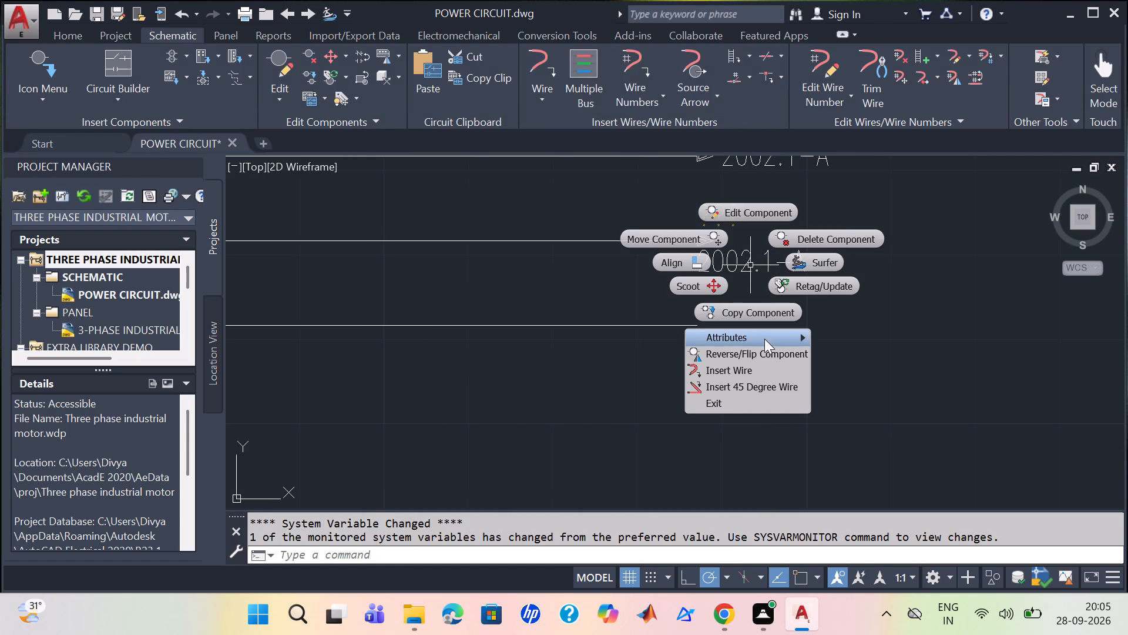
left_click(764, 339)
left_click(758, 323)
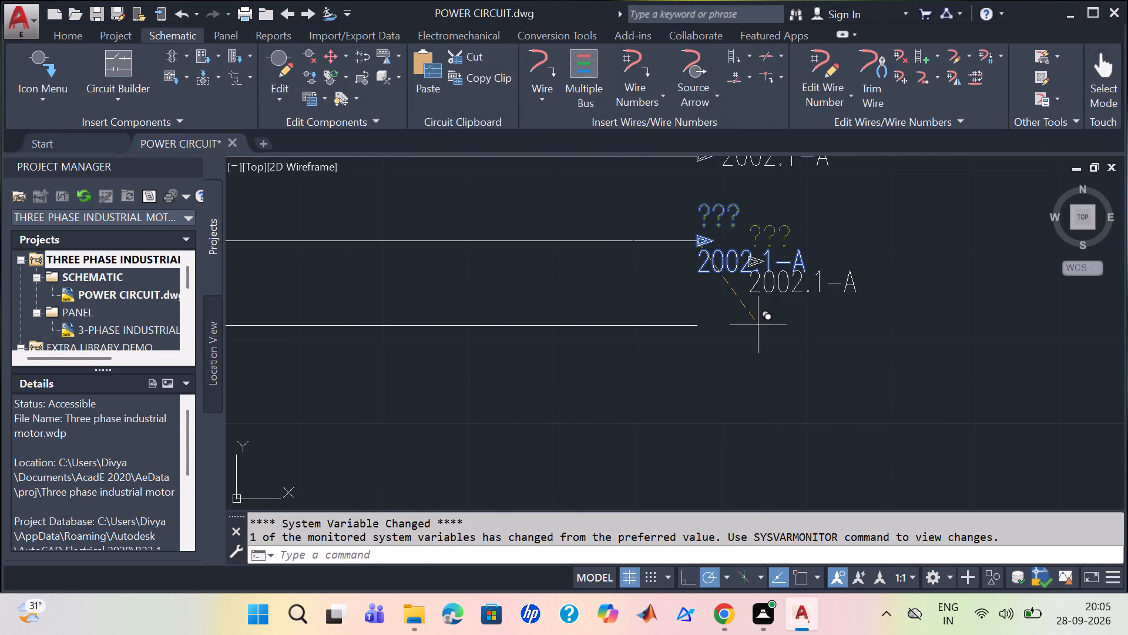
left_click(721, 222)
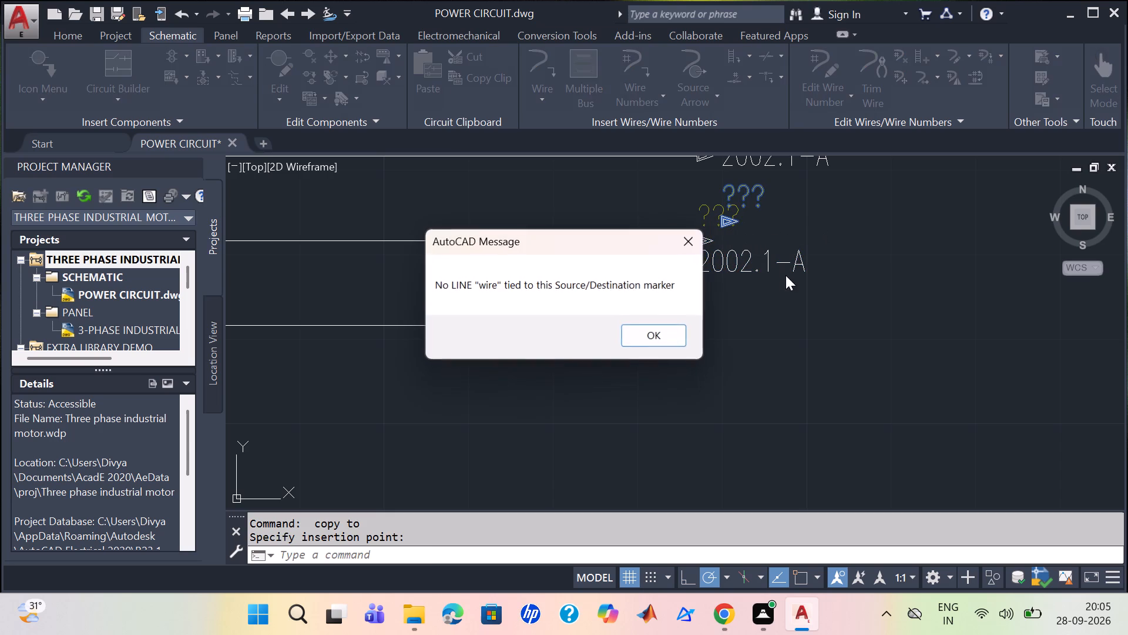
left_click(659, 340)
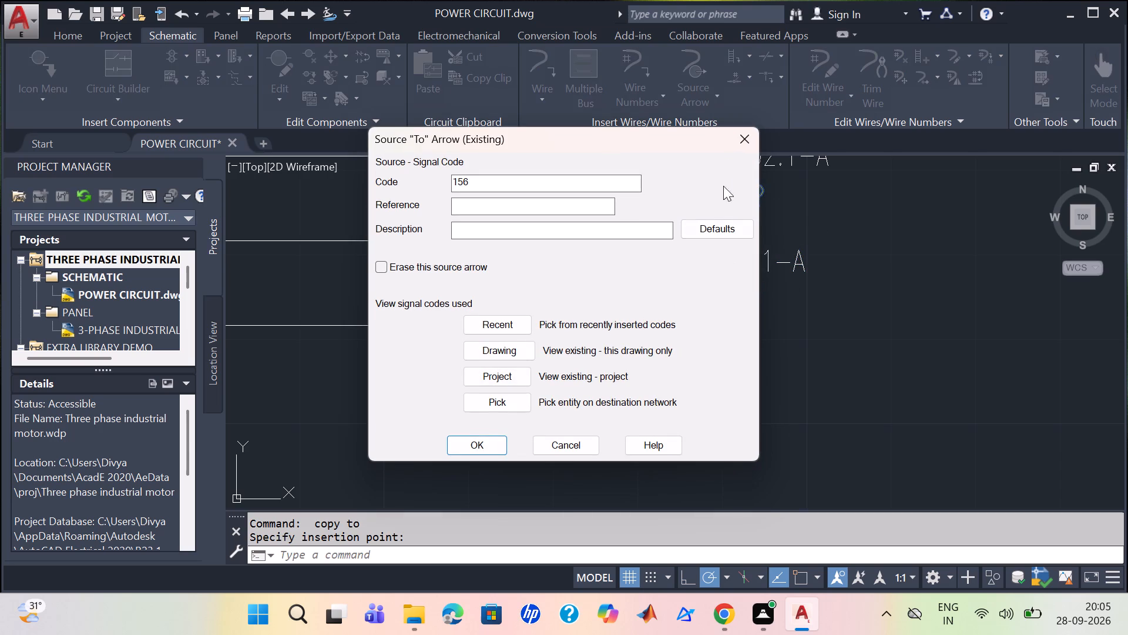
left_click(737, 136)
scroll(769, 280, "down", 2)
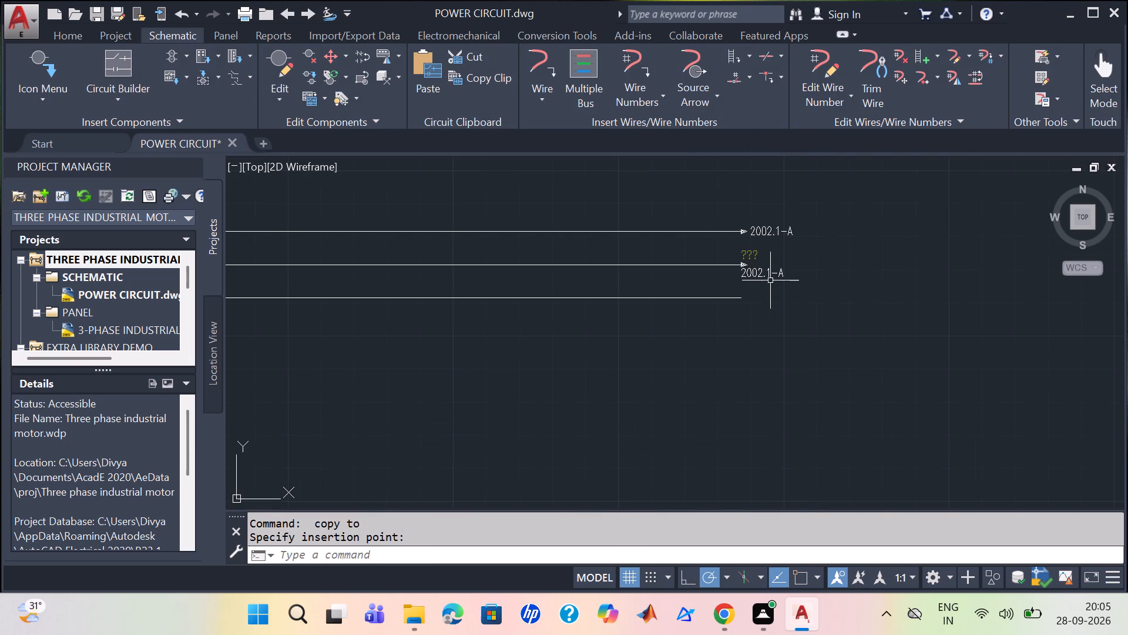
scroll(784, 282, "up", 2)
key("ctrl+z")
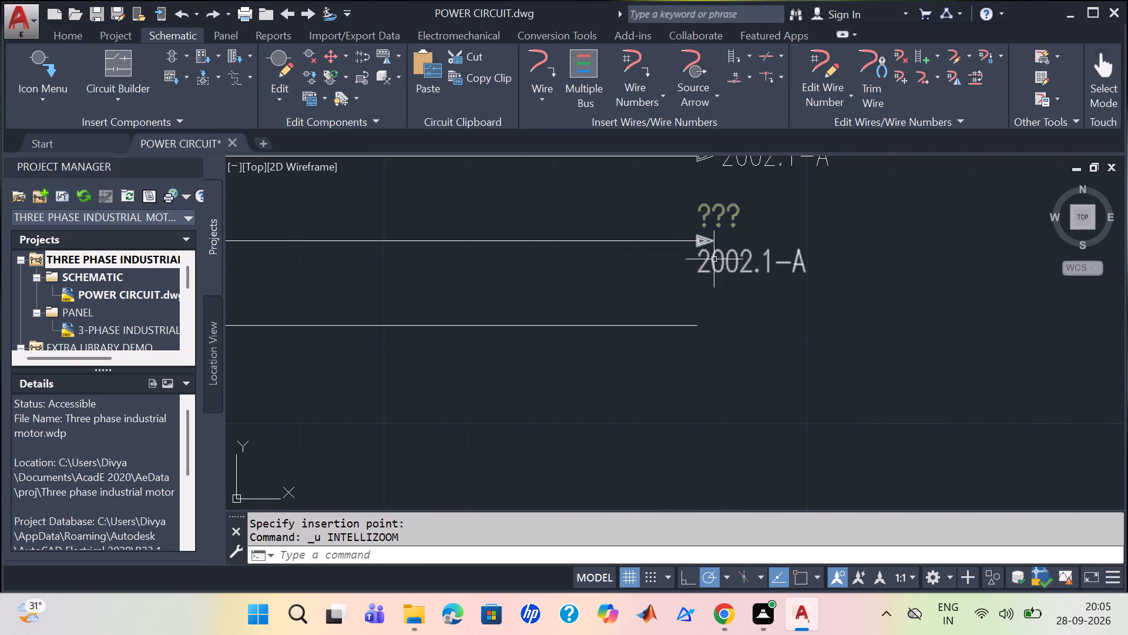
Move the 2002.1-A reference text of the middle bus wire's source arrow up beside the arrowhead with Move Attribute.
left_click(747, 259)
right_click(746, 257)
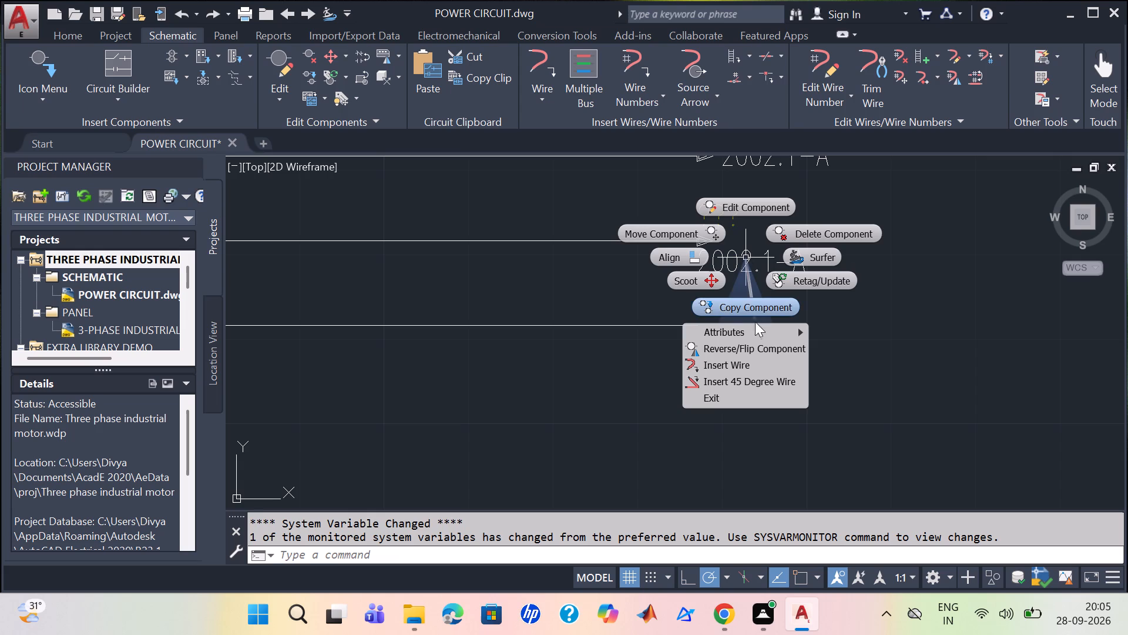
left_click(756, 328)
left_click(868, 347)
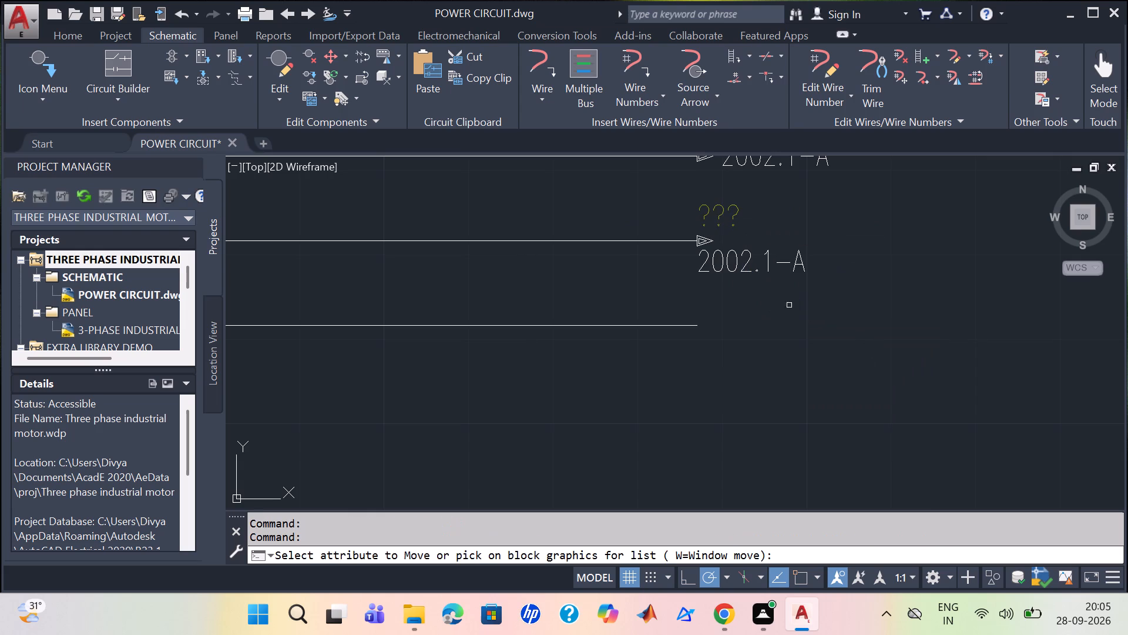
left_click(747, 264)
double_click(751, 263)
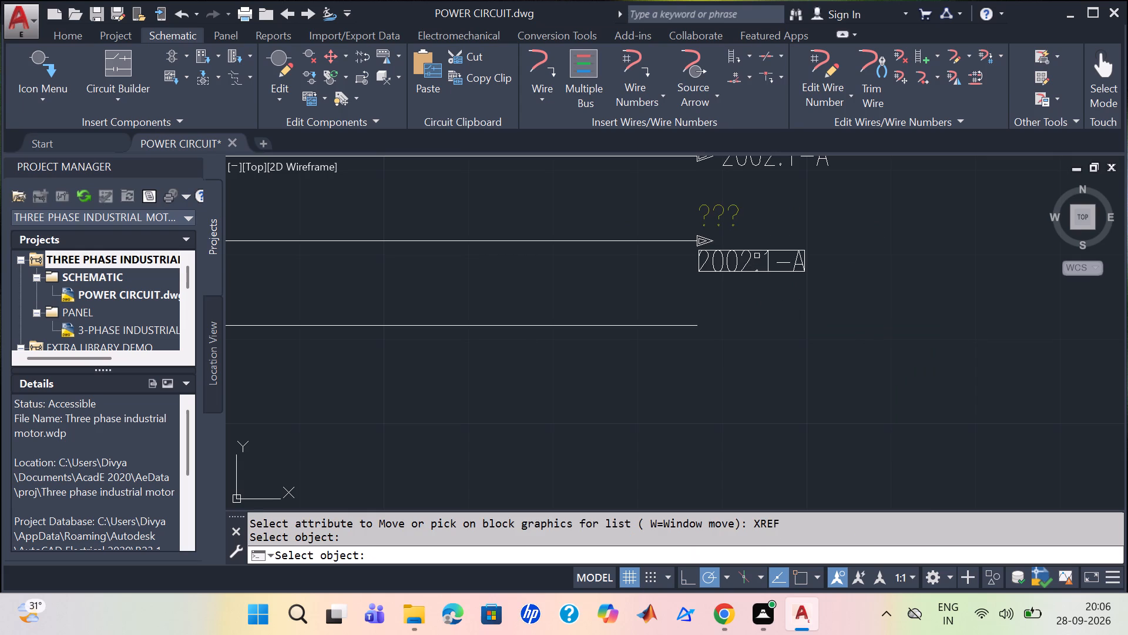
left_click_drag(760, 269, 775, 236)
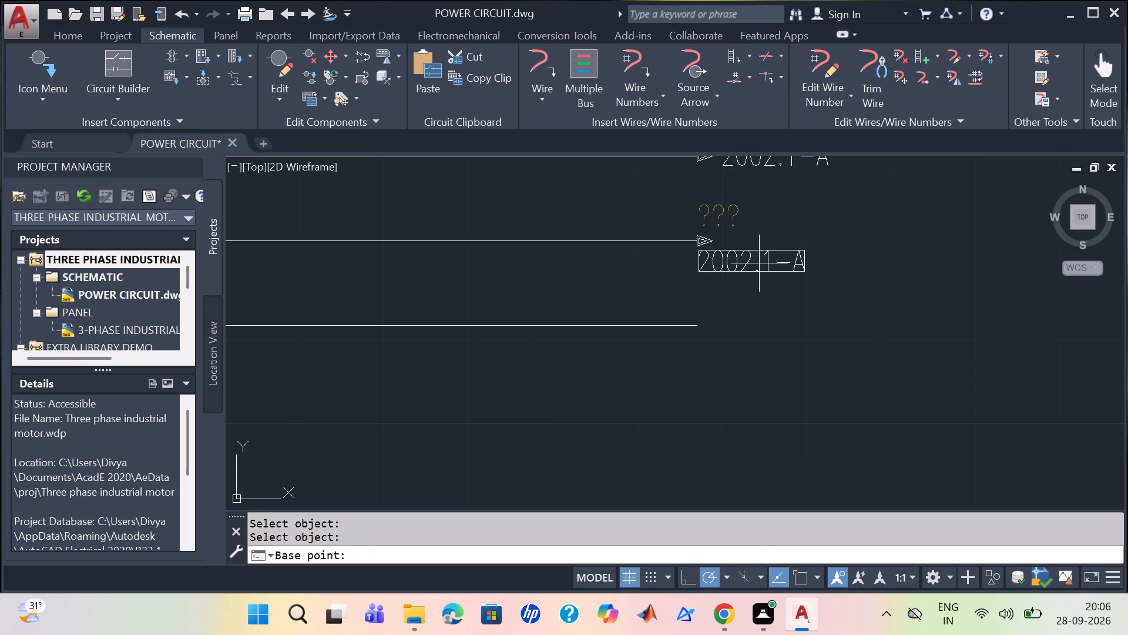
left_click(748, 259)
left_click_drag(748, 259, 757, 241)
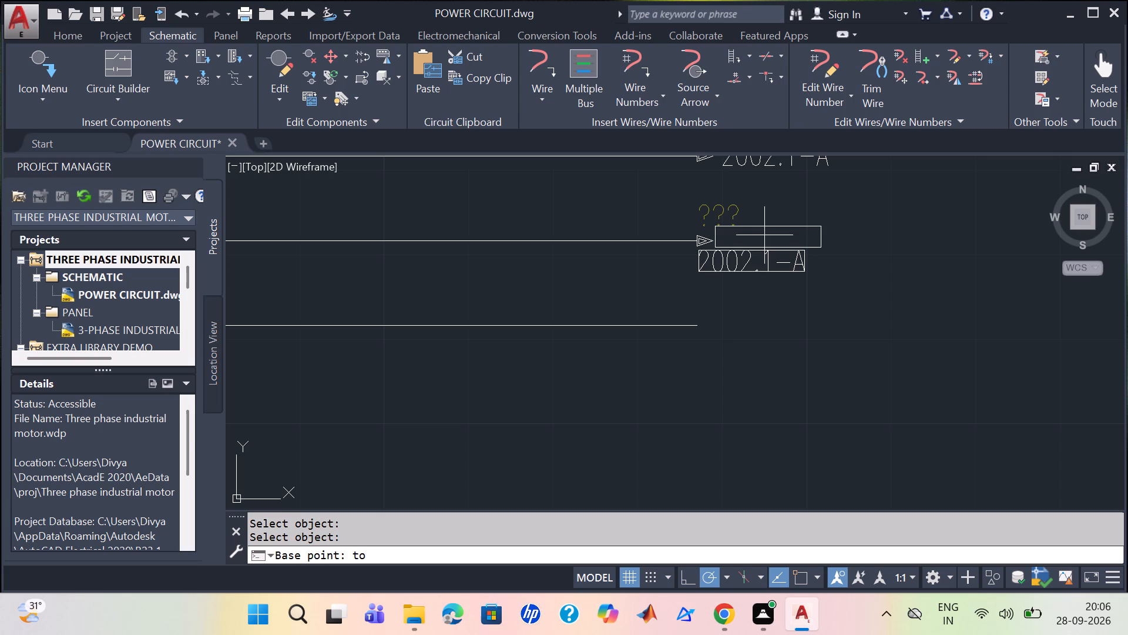
left_click(766, 238)
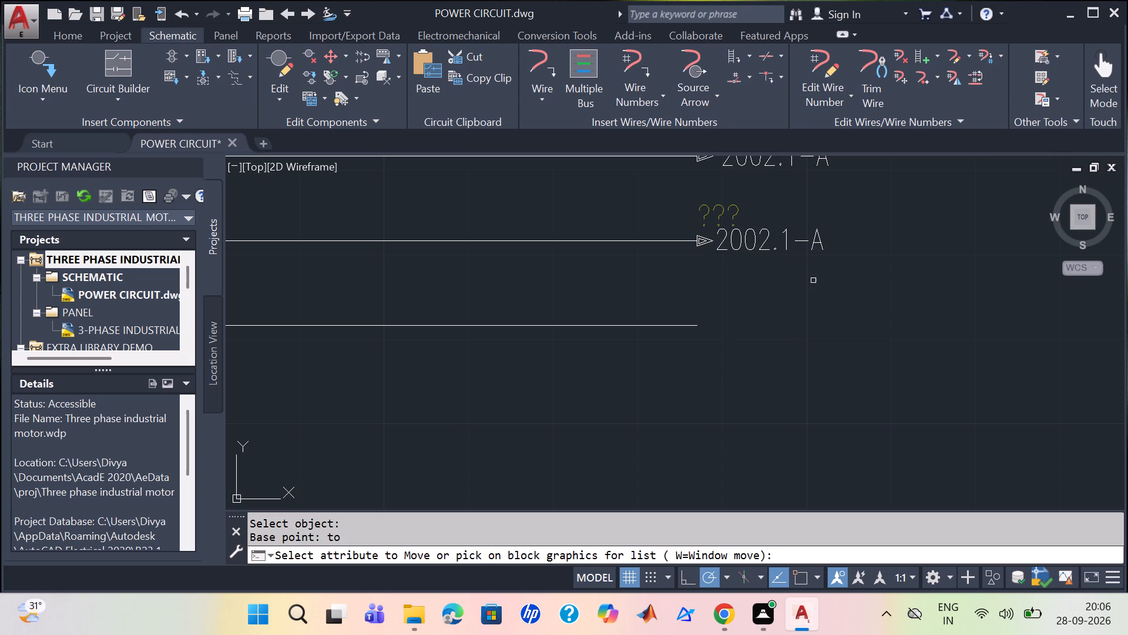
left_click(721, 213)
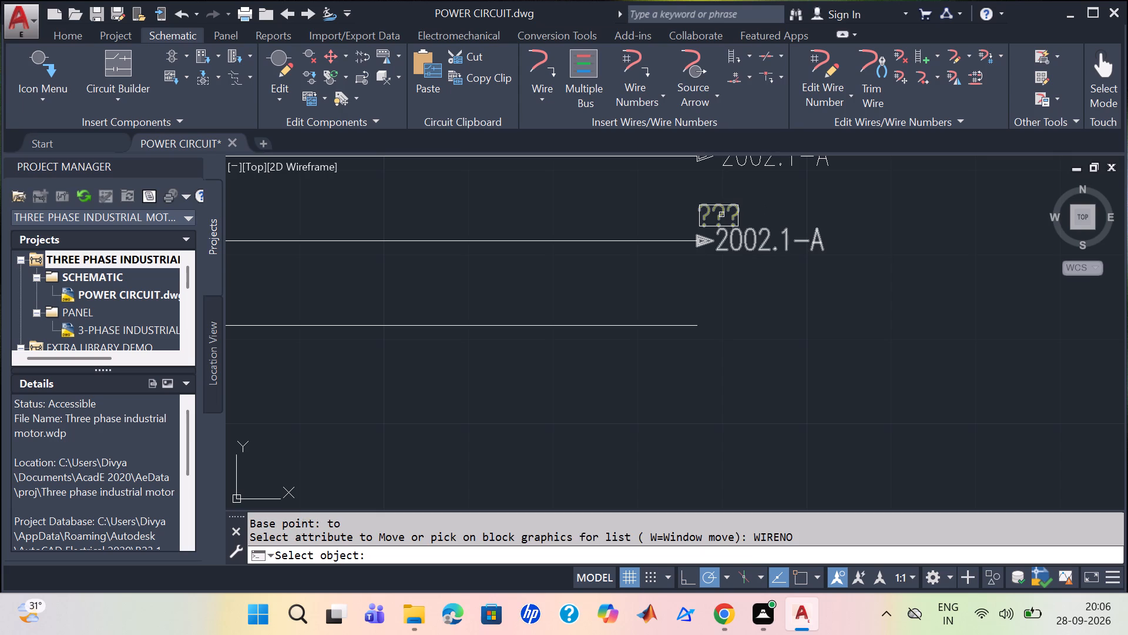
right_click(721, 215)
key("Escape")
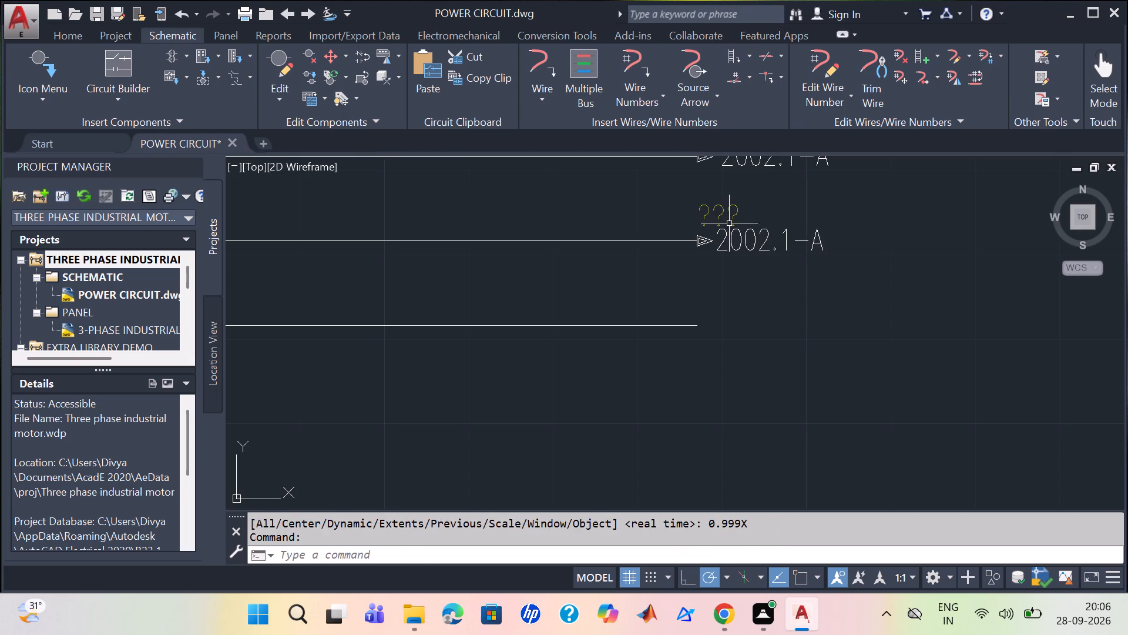
Hide the ??? wire number attribute above the middle bus wire's source arrow with Hide Attribute.
right_click(730, 227)
left_click(767, 297)
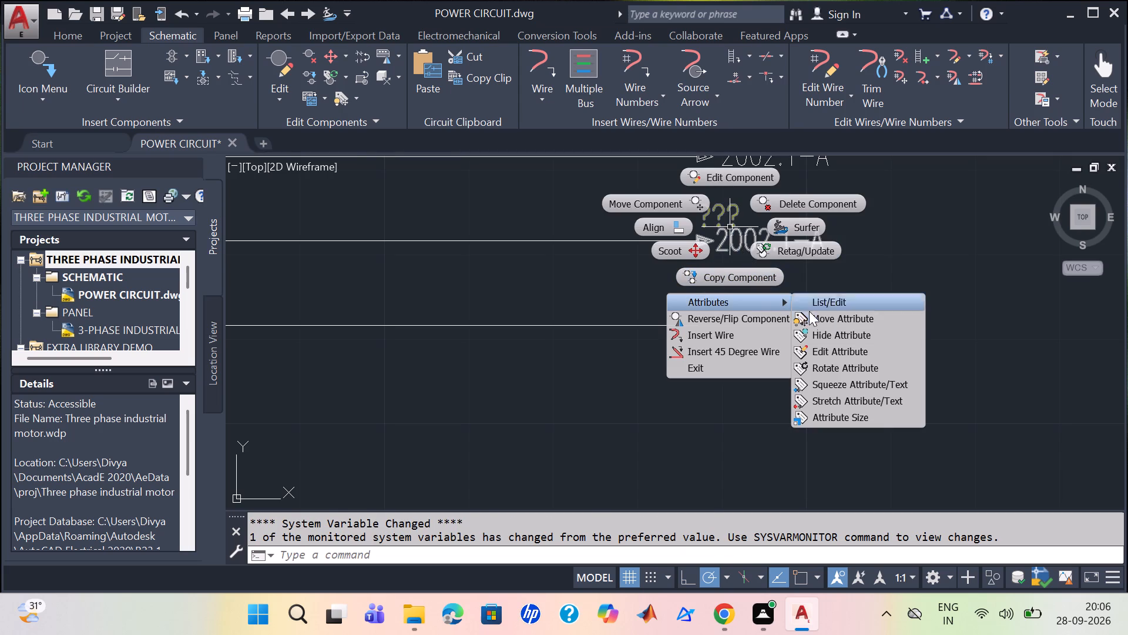
left_click(834, 334)
left_click(710, 215)
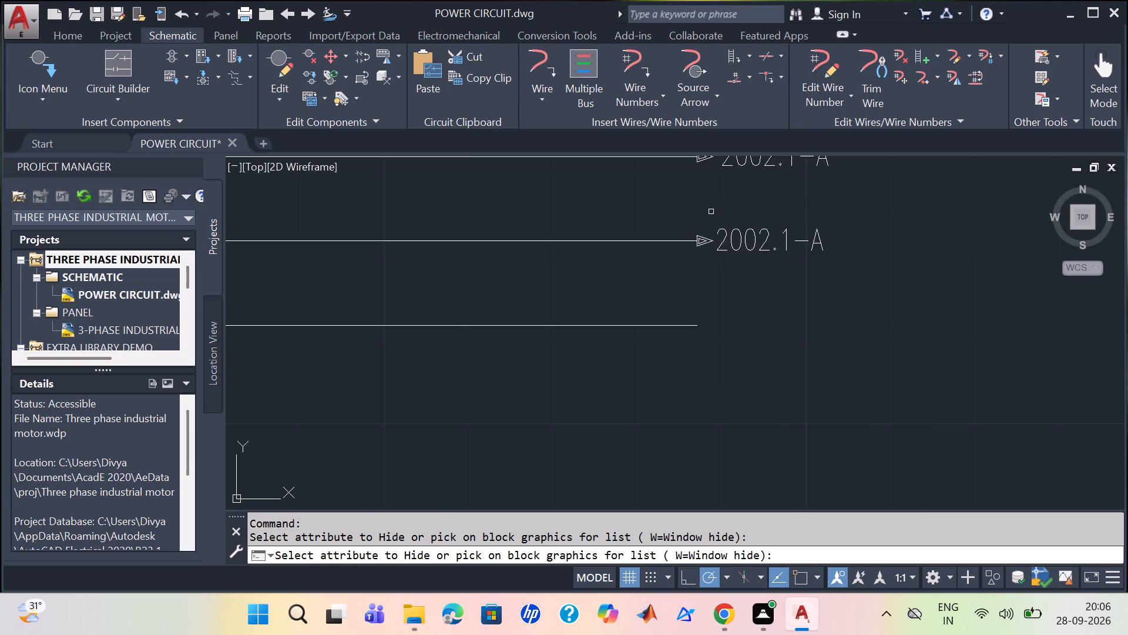
scroll(744, 297, "down", 1)
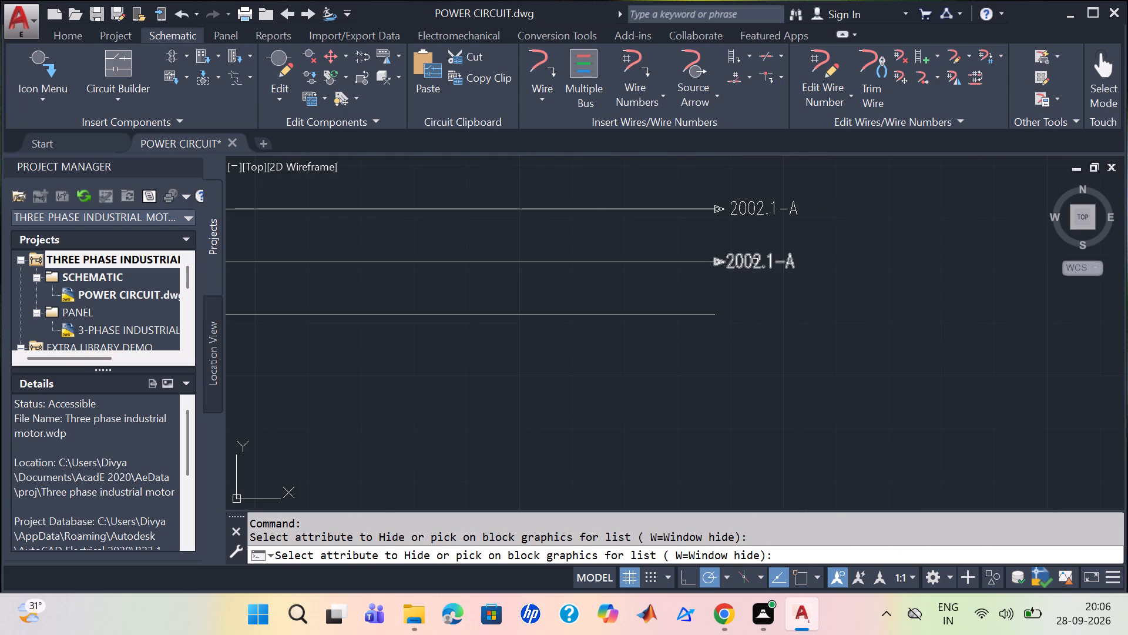
scroll(755, 260, "up", 2)
scroll(754, 259, "down", 1)
middle_click_drag(751, 255, 744, 276)
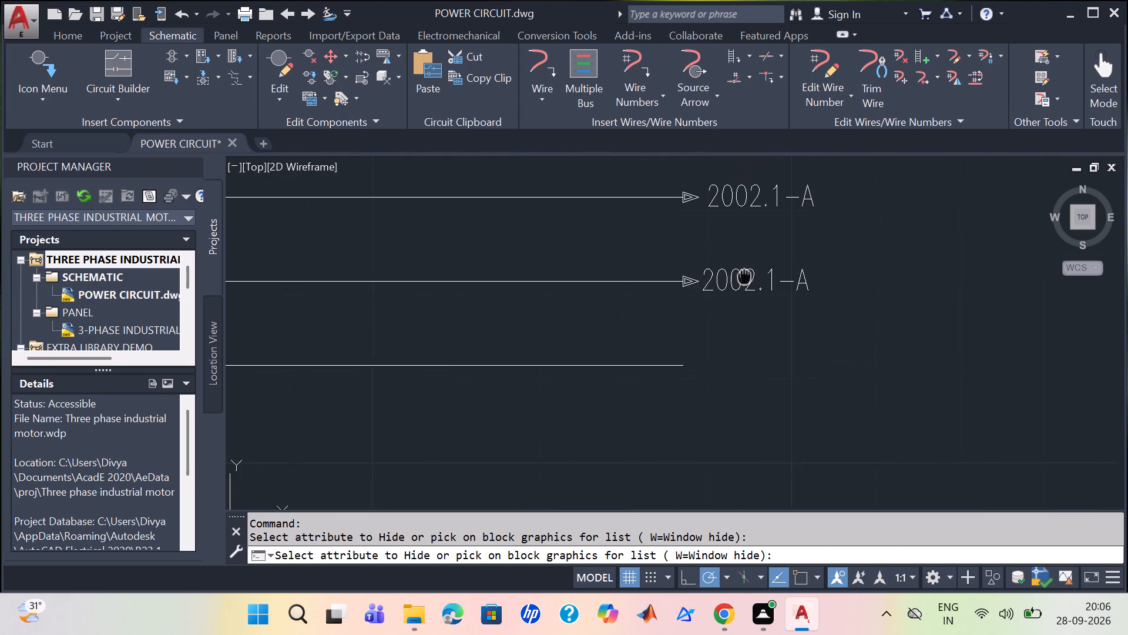
middle_click_drag(744, 276, 742, 282)
left_click_drag(841, 326, 766, 312)
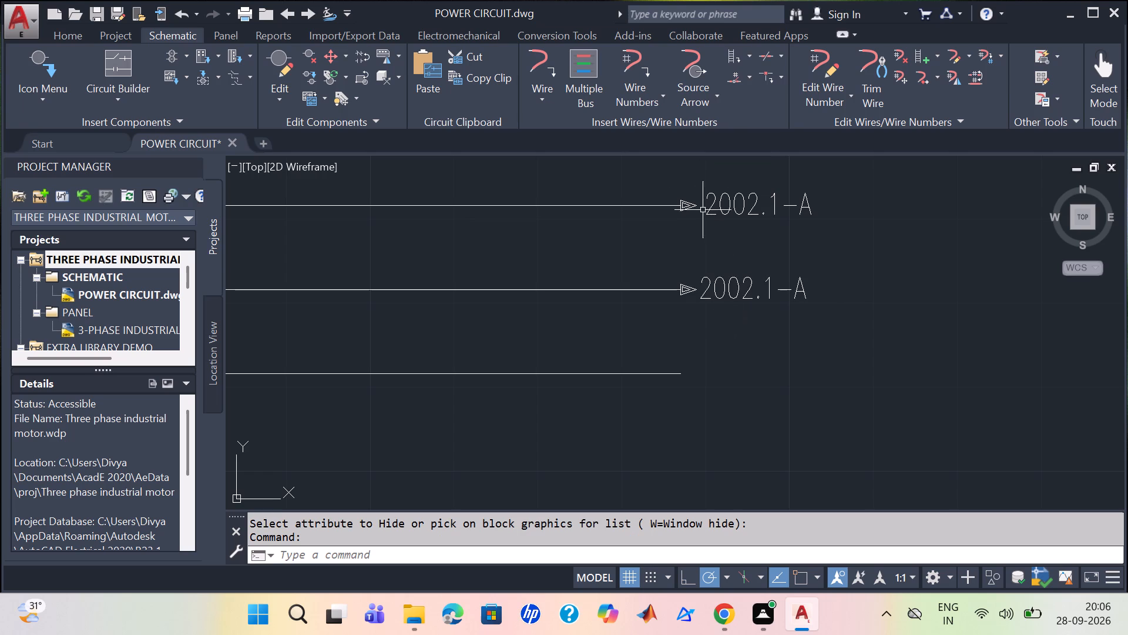
Insert a source signal arrow with code 157 and arrow style 1 at the open end of the bottom bus wire.
left_click(692, 69)
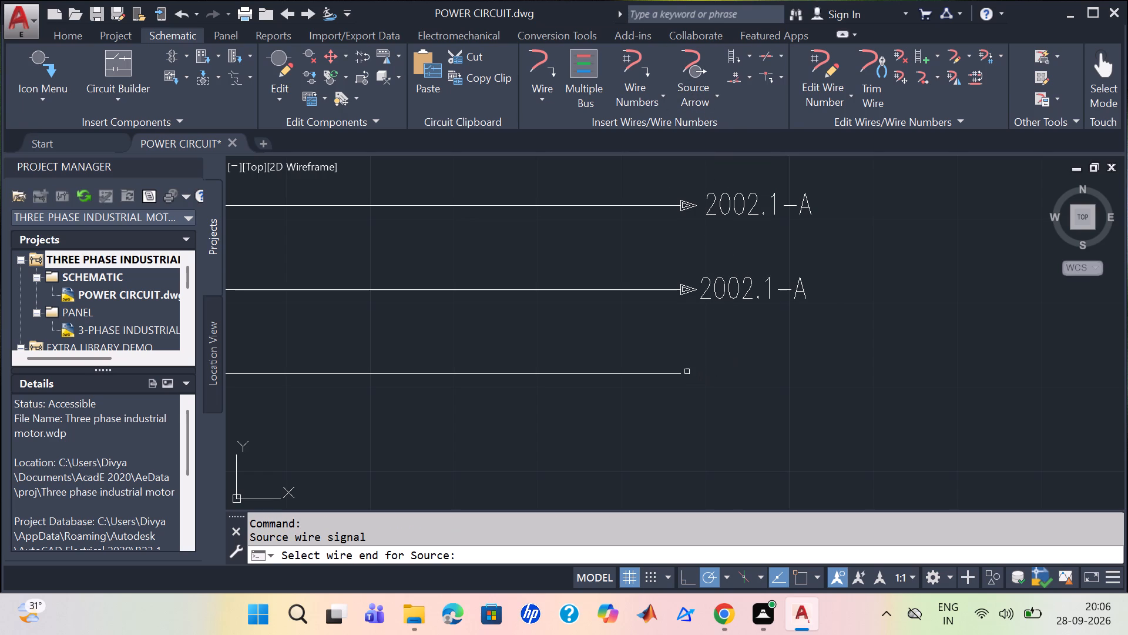
left_click(684, 375)
scroll(676, 363, "up", 2)
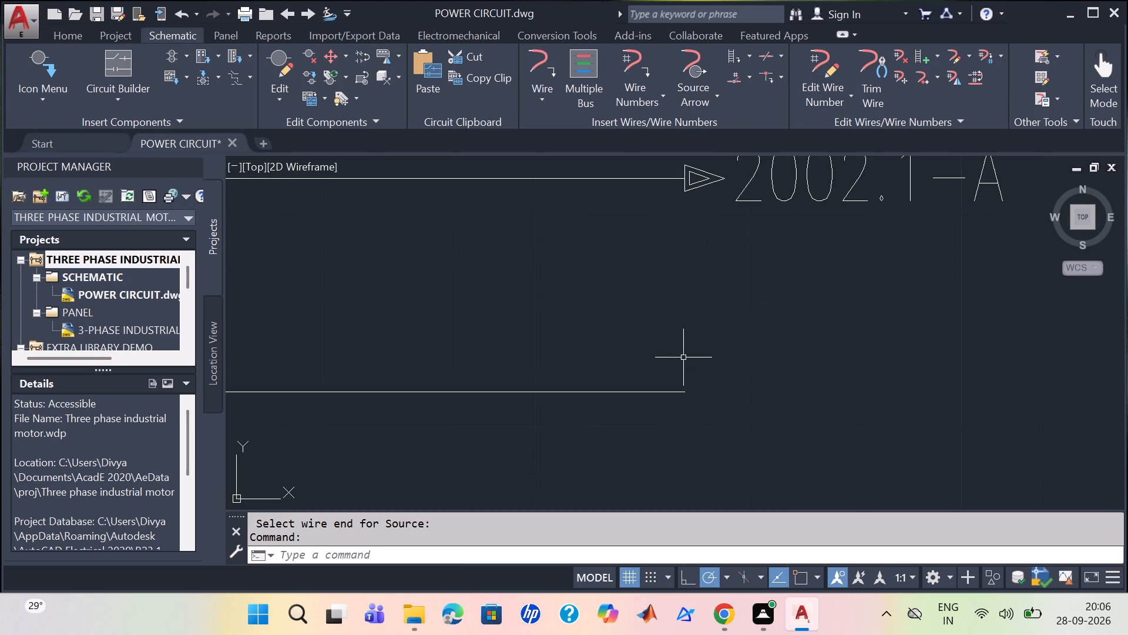
left_click(693, 71)
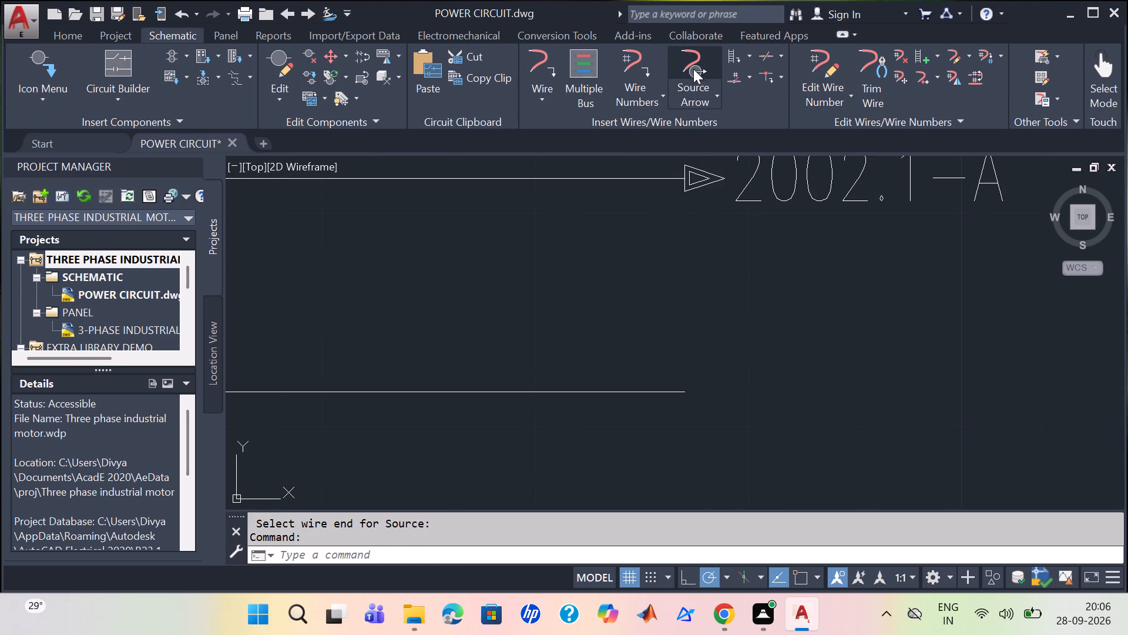
left_click(685, 393)
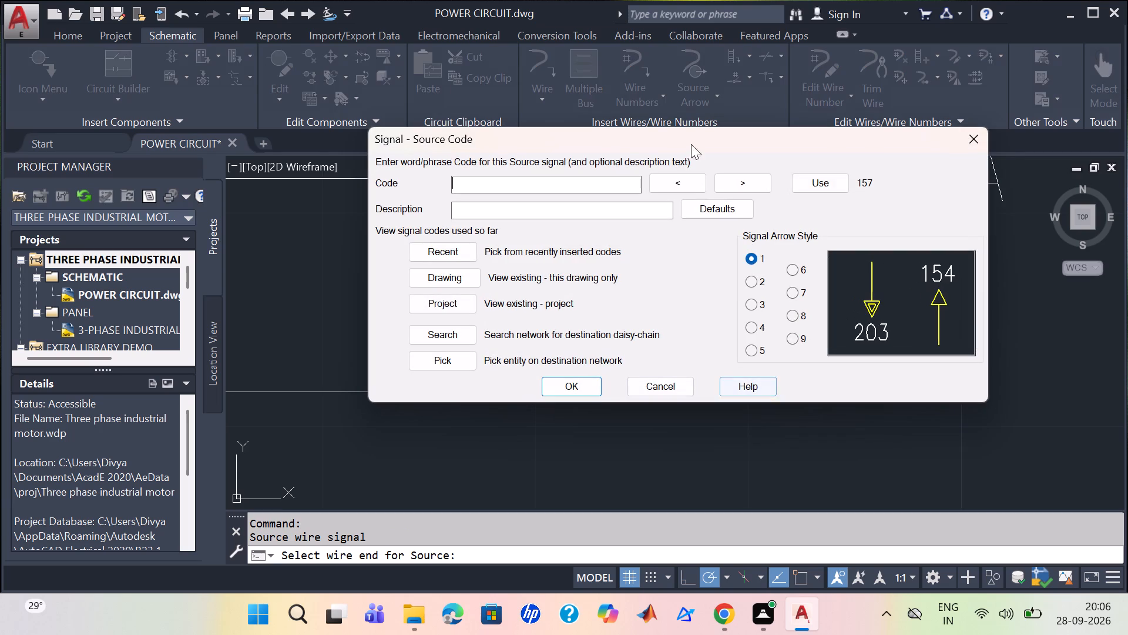
left_click(818, 184)
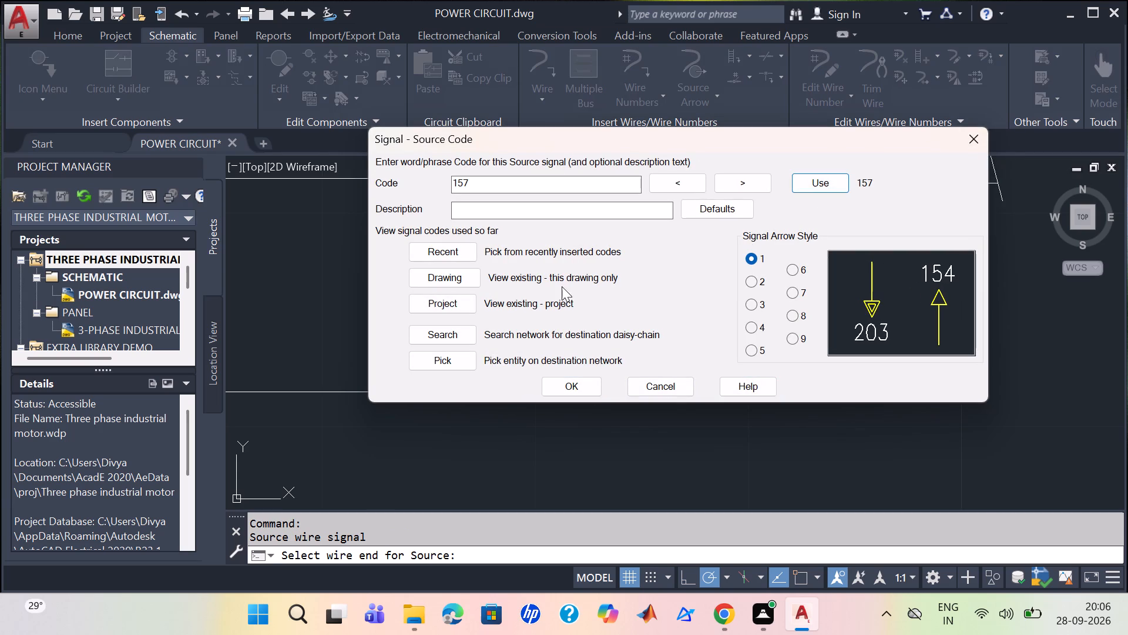
left_click(587, 382)
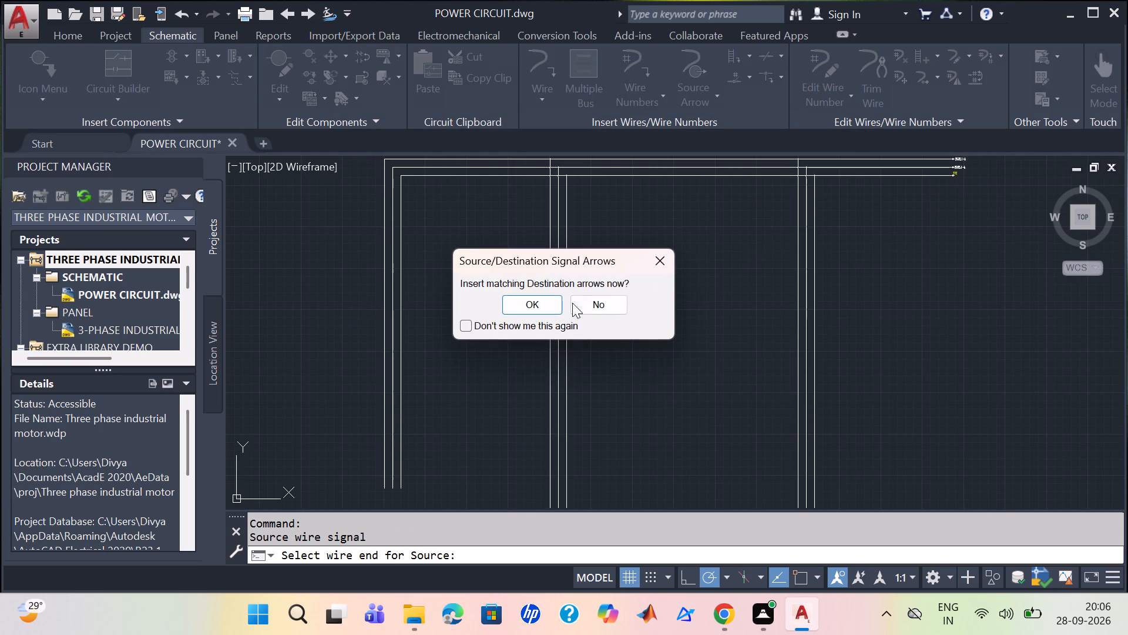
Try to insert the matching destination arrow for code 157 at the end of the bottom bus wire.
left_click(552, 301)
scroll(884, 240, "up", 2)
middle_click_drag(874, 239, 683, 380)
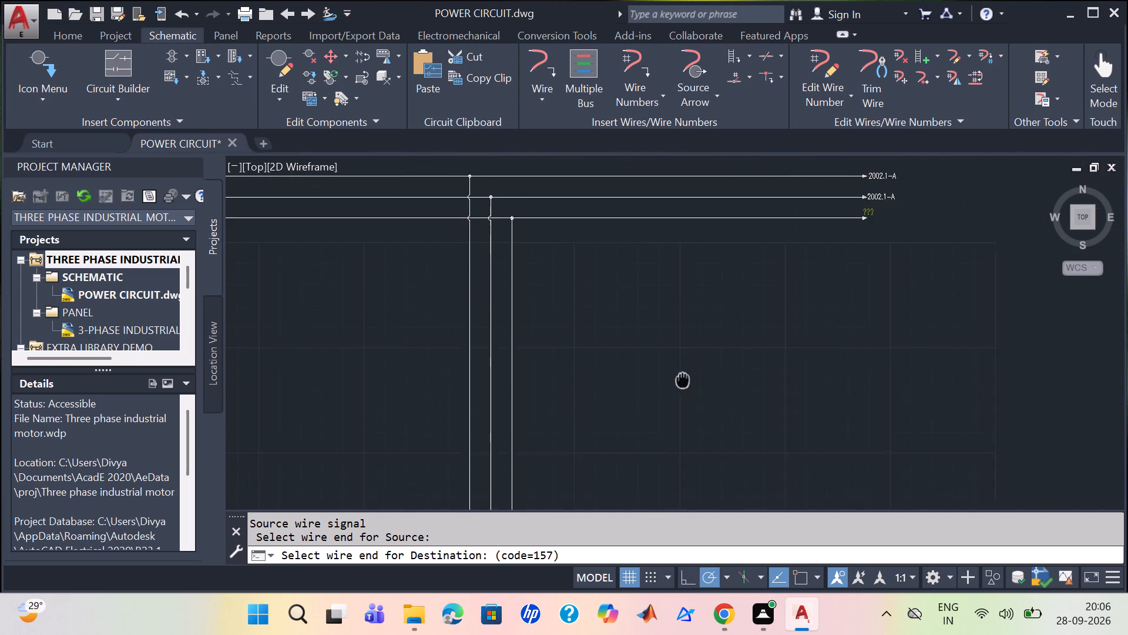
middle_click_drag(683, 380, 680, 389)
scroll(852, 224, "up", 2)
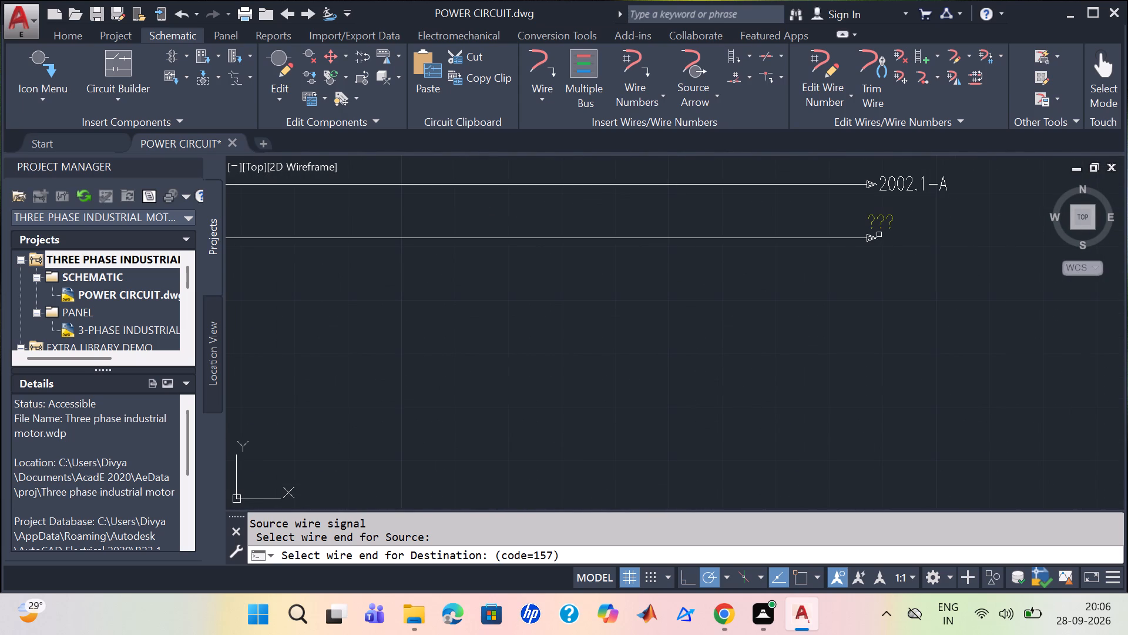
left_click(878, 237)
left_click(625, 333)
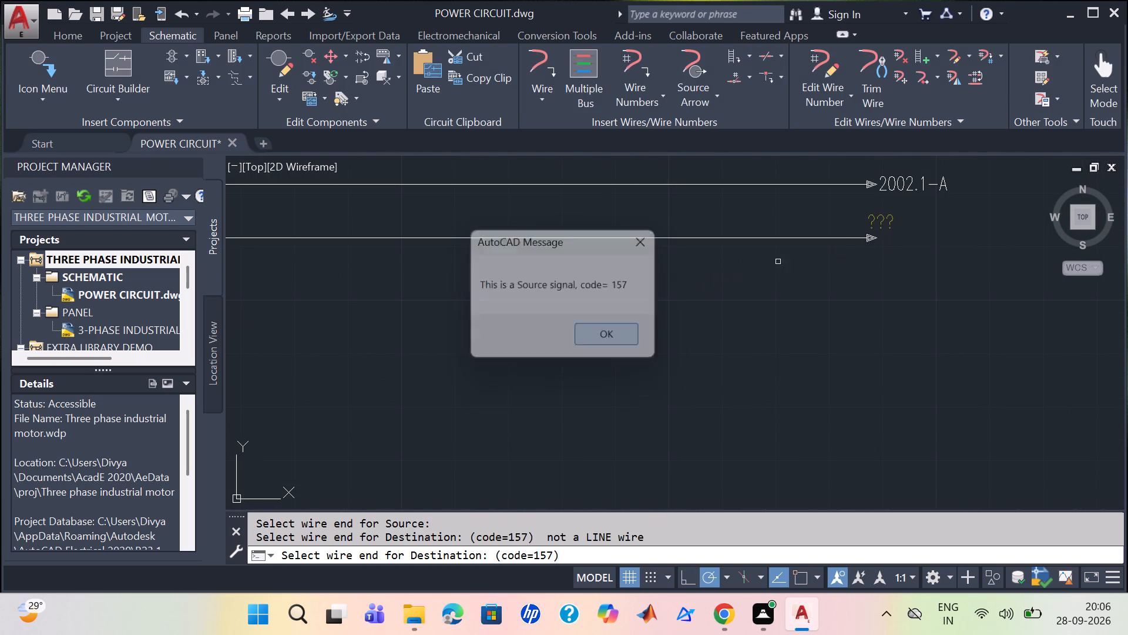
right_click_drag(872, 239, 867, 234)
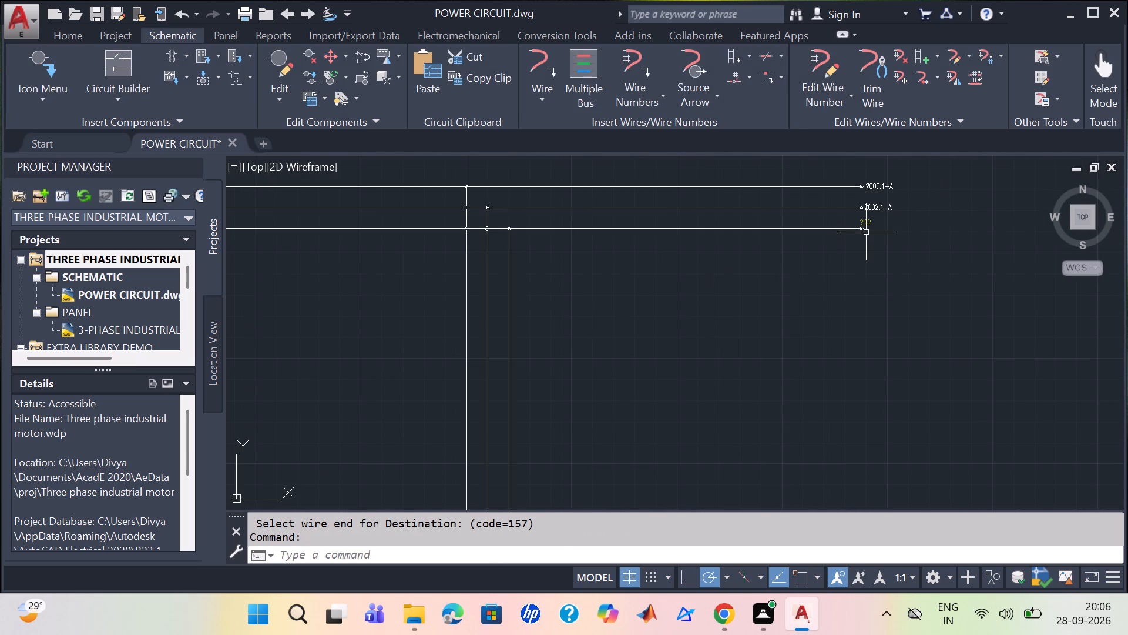
Set the reference of the bottom bus wire's source arrow to 2002.1-B.
scroll(866, 232, "up", 4)
right_click(814, 216)
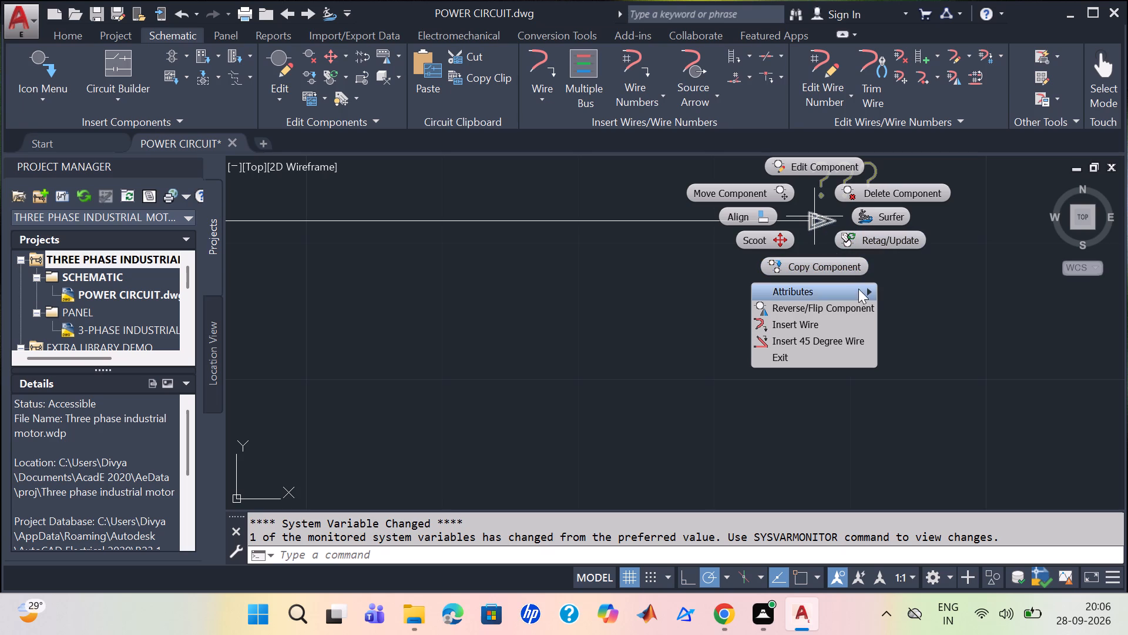
left_click(848, 298)
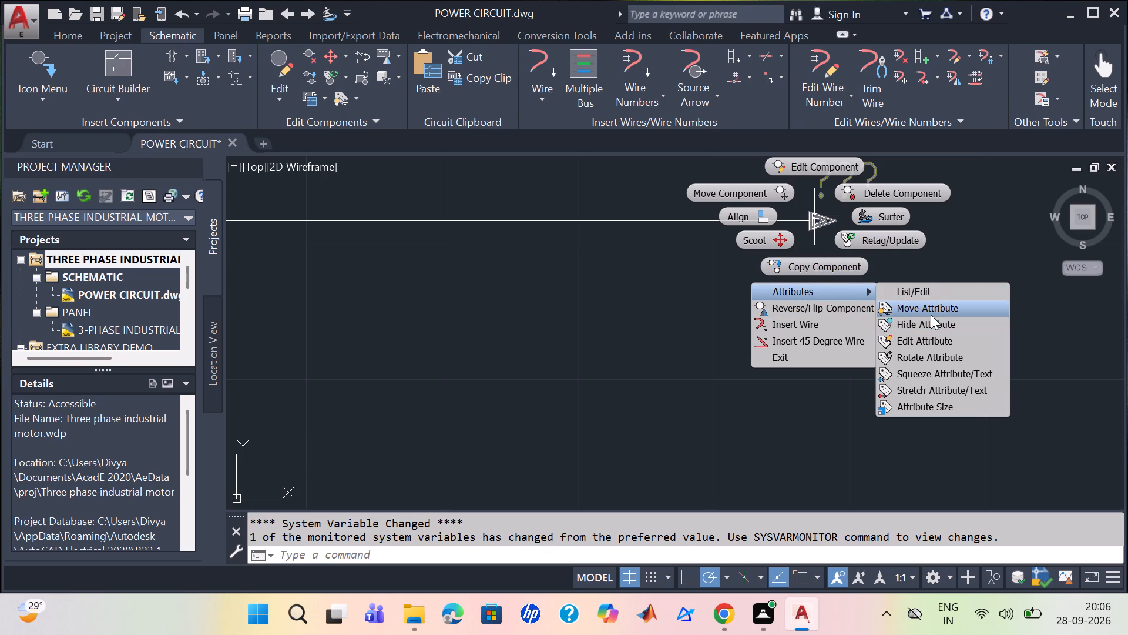
left_click(820, 155)
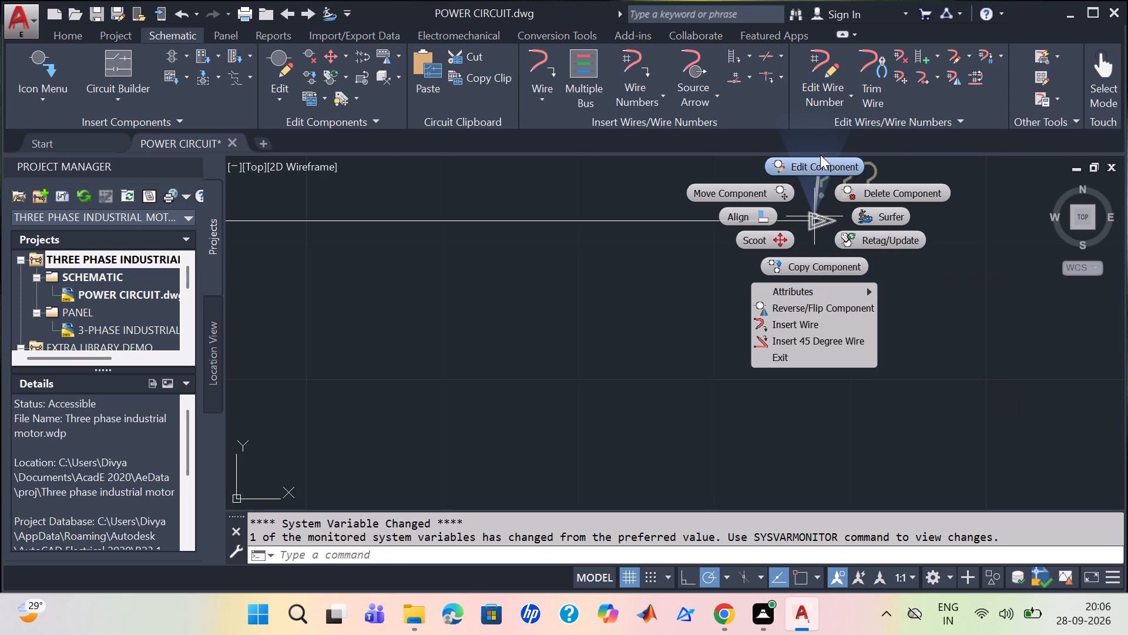
left_click(573, 208)
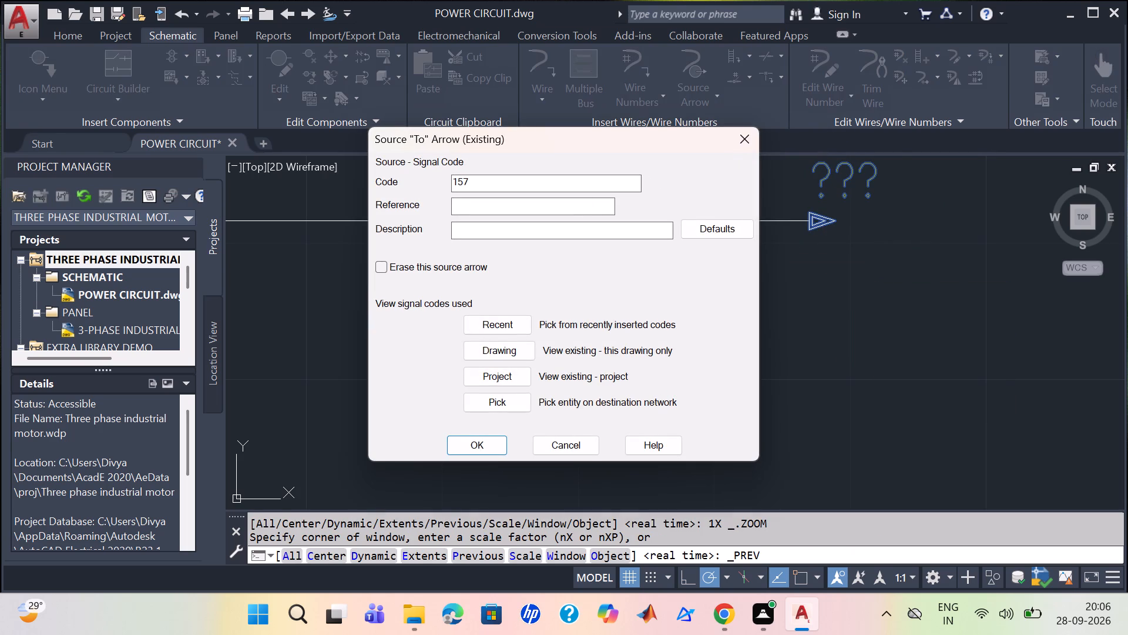
key("2")
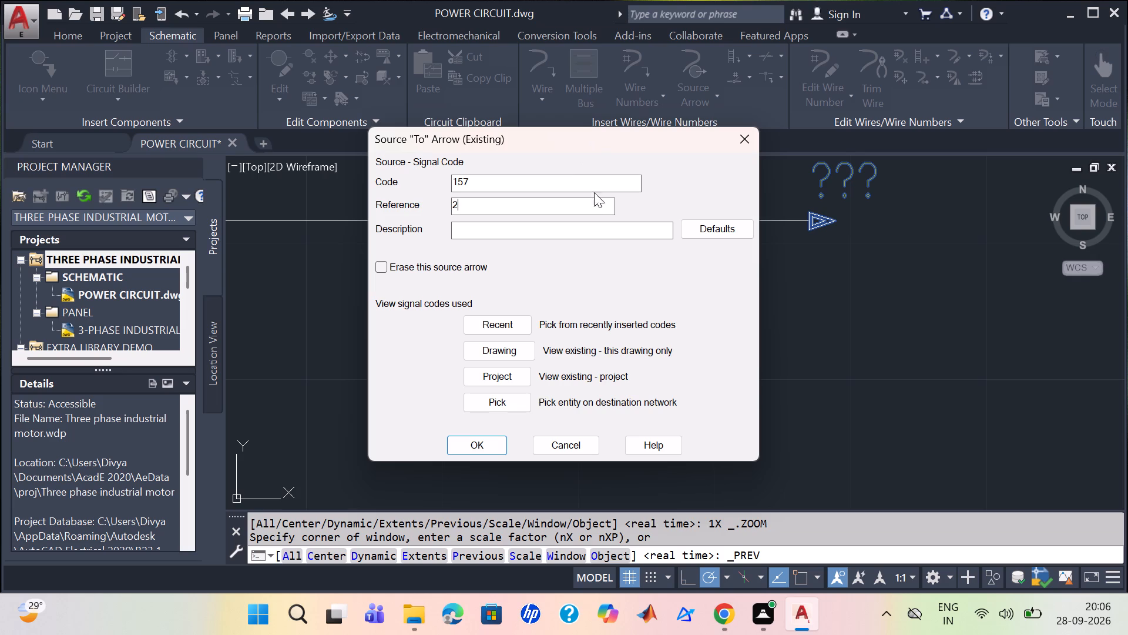
type("002")
key("period")
key("1")
key("minus")
key("b")
left_click(489, 449)
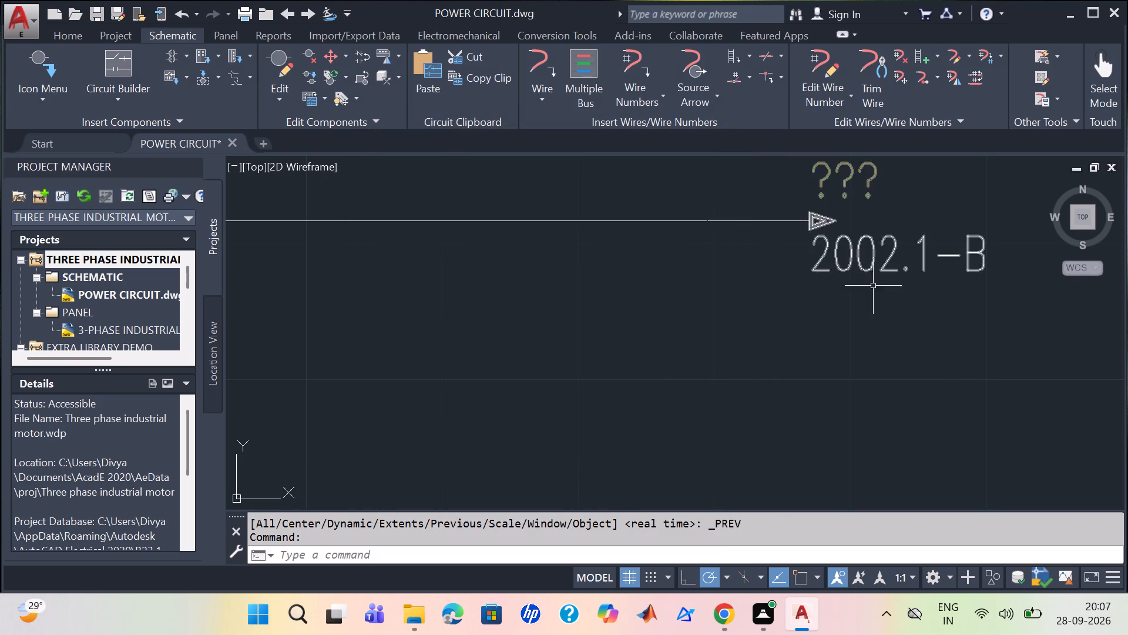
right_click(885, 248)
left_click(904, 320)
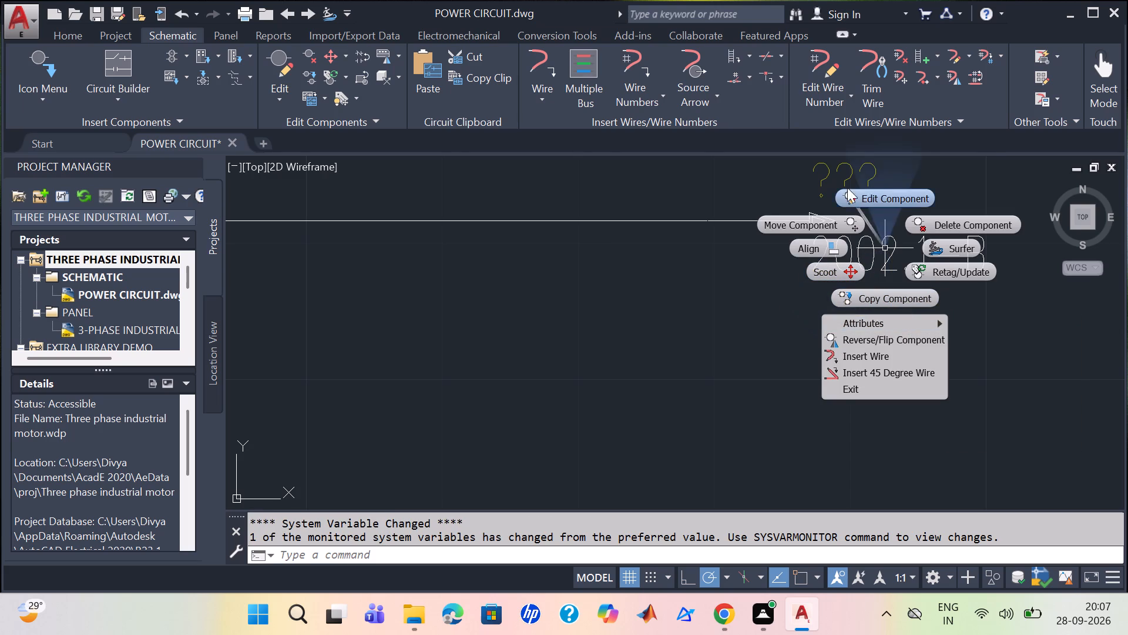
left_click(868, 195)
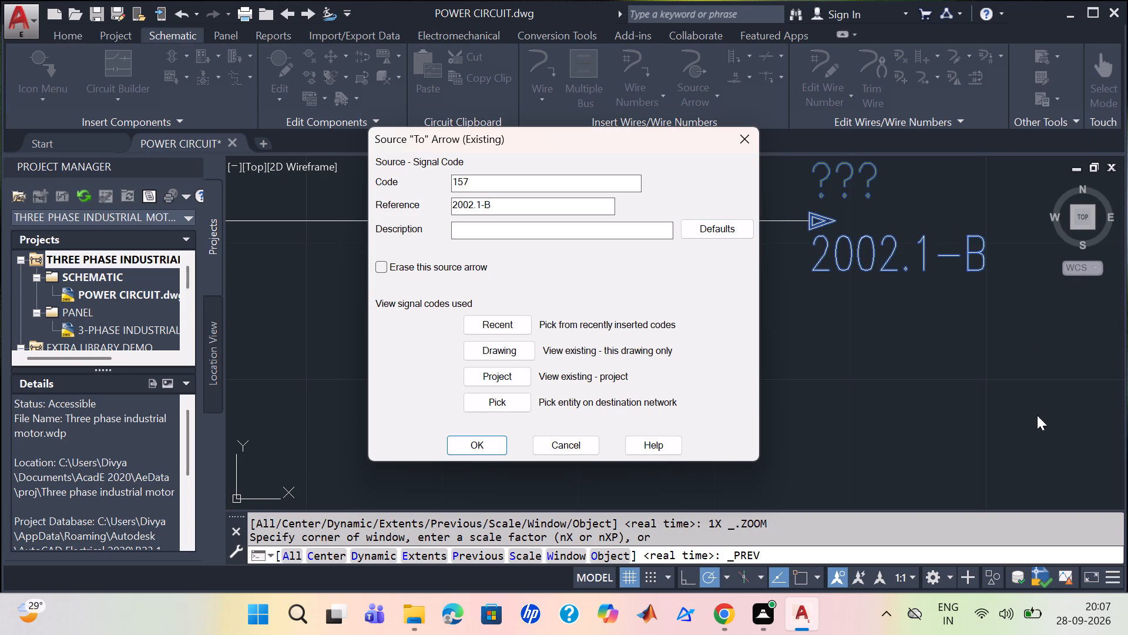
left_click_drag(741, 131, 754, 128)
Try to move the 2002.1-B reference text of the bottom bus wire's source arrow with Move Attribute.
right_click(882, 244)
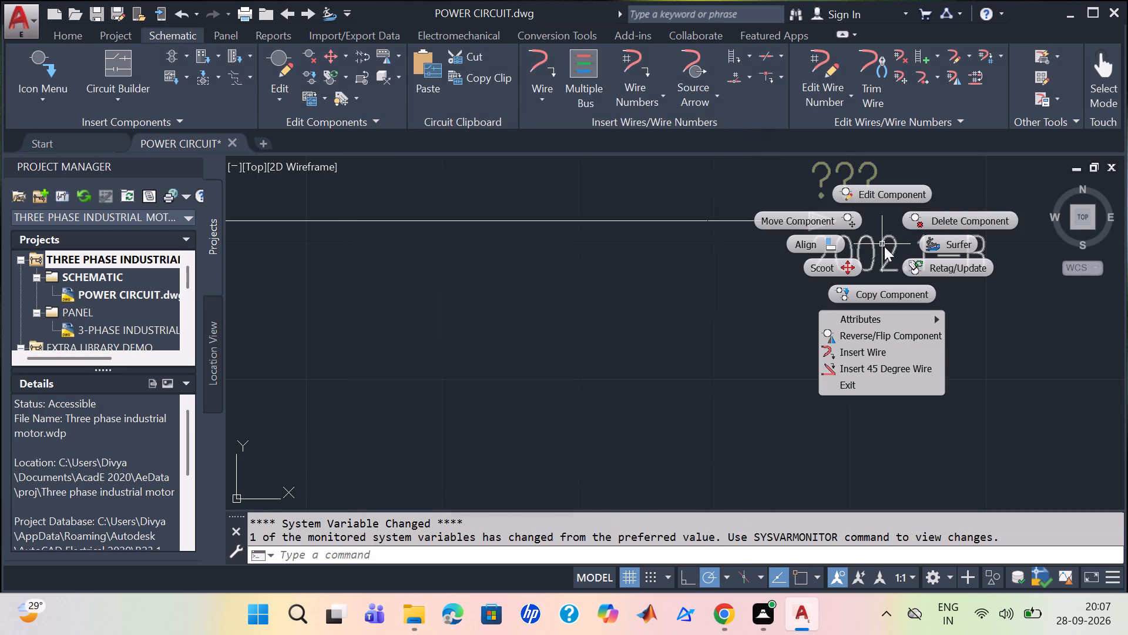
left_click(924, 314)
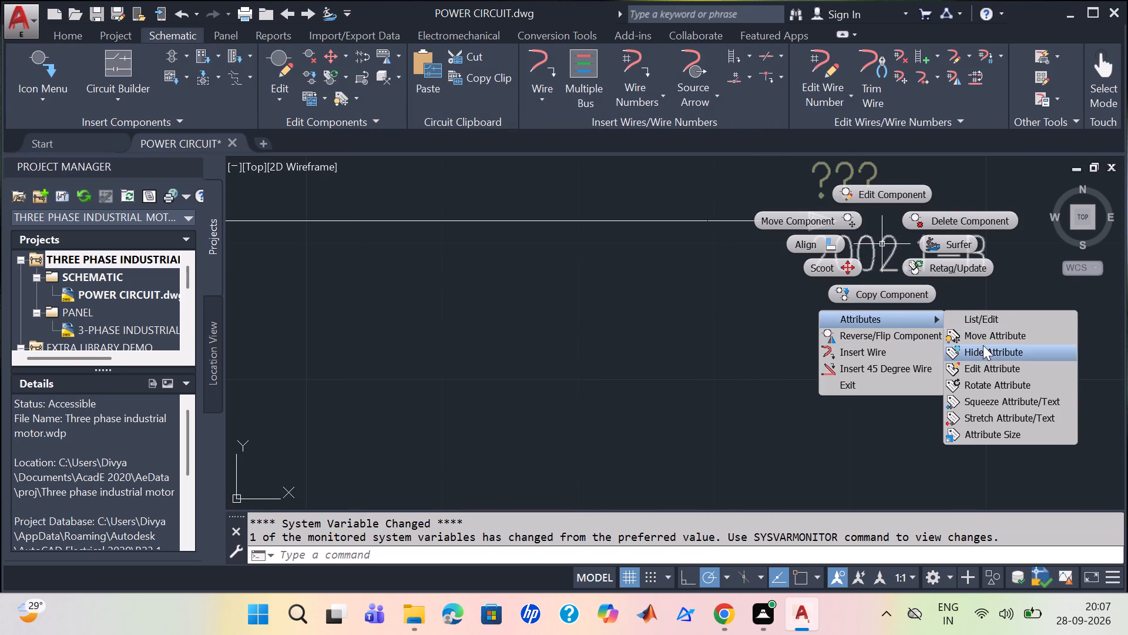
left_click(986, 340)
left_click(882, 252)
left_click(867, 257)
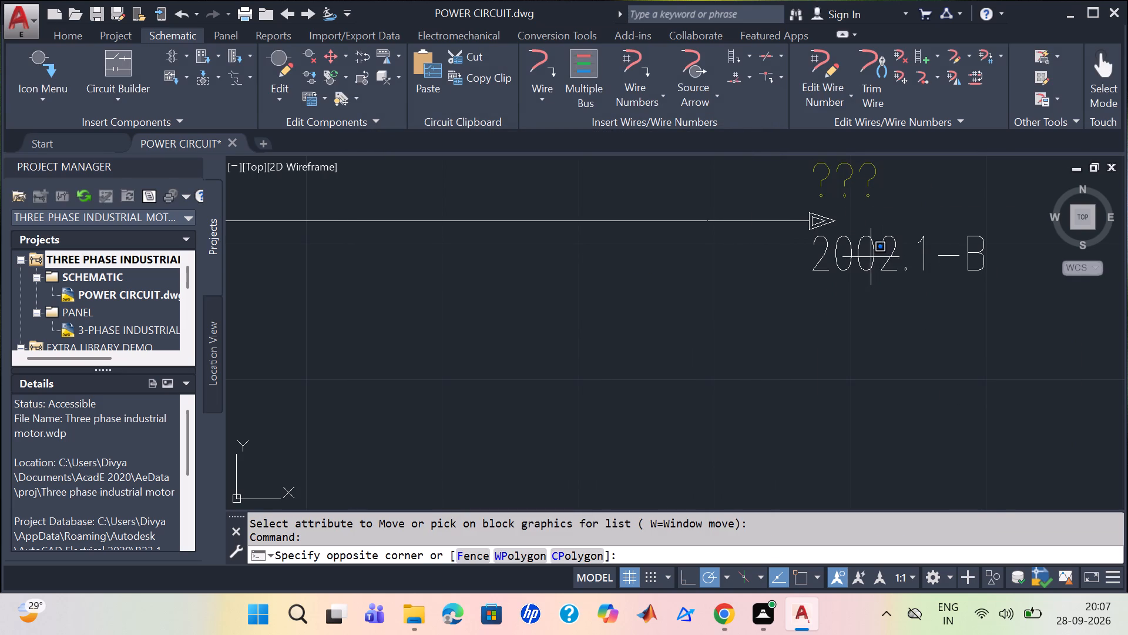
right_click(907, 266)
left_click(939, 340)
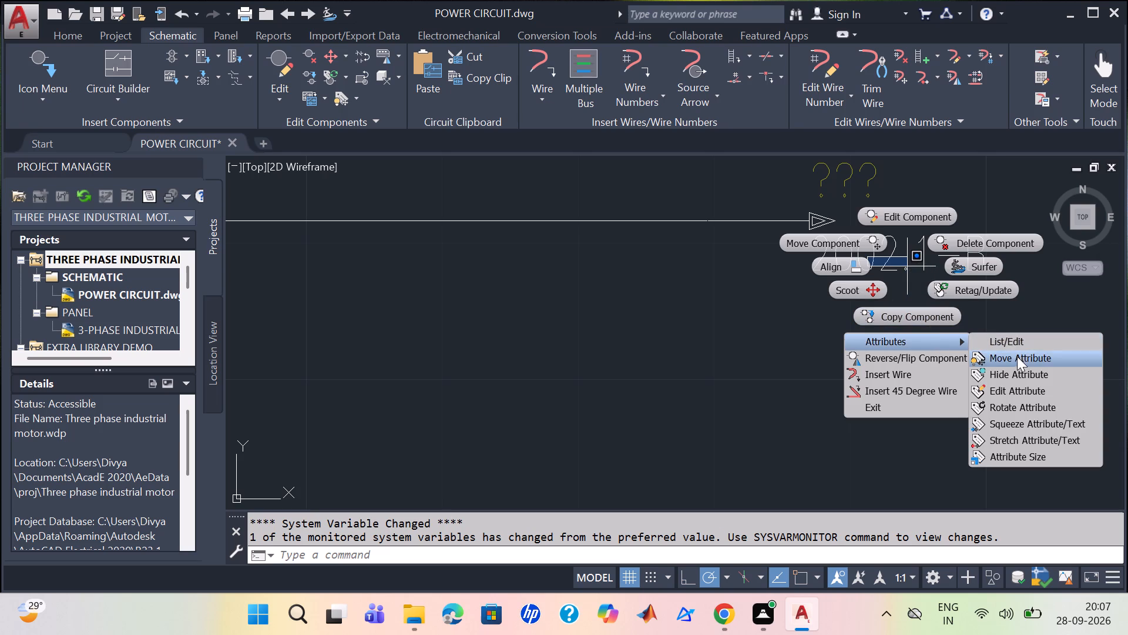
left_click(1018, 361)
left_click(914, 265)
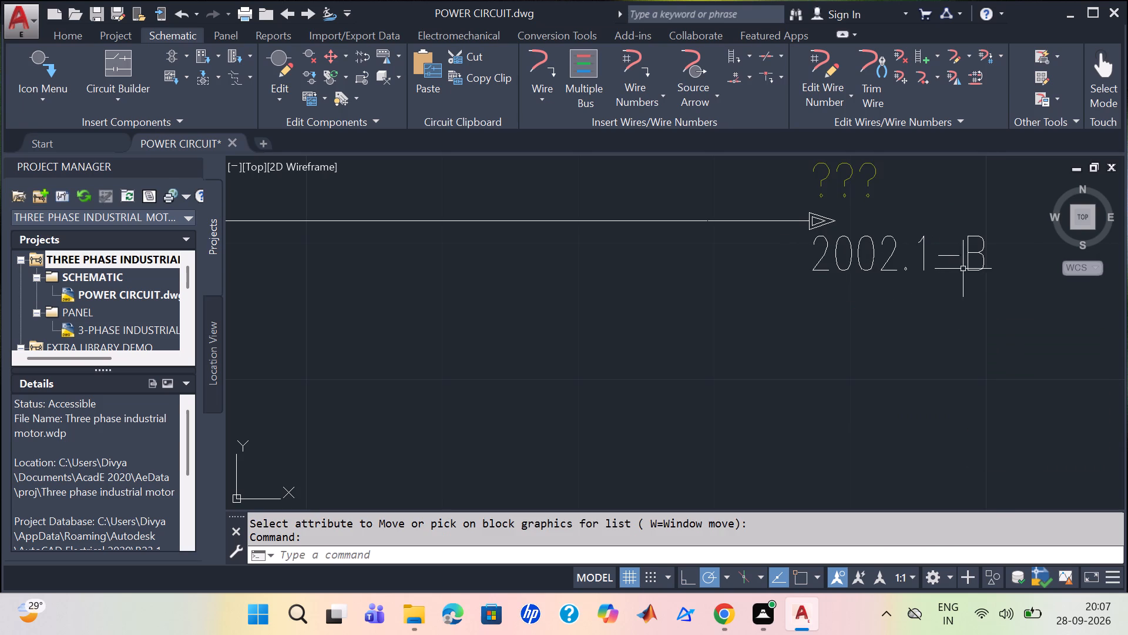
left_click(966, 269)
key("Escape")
Move the 2002.1-B reference text of the bottom bus wire's source arrow up beside the arrowhead with Move Attribute.
right_click(905, 252)
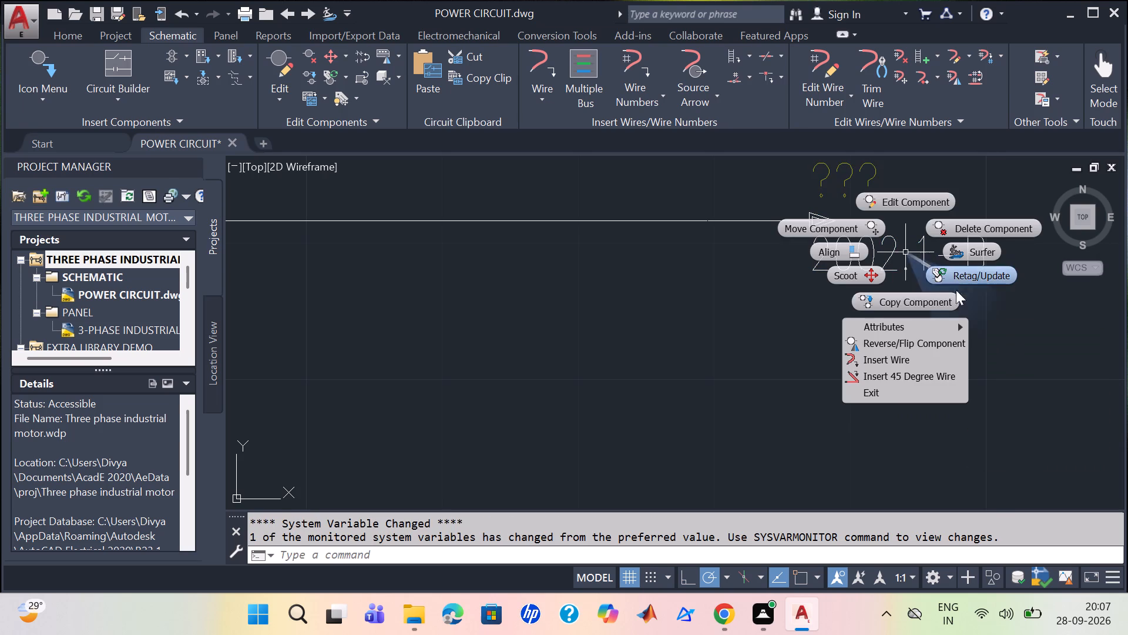
left_click(932, 325)
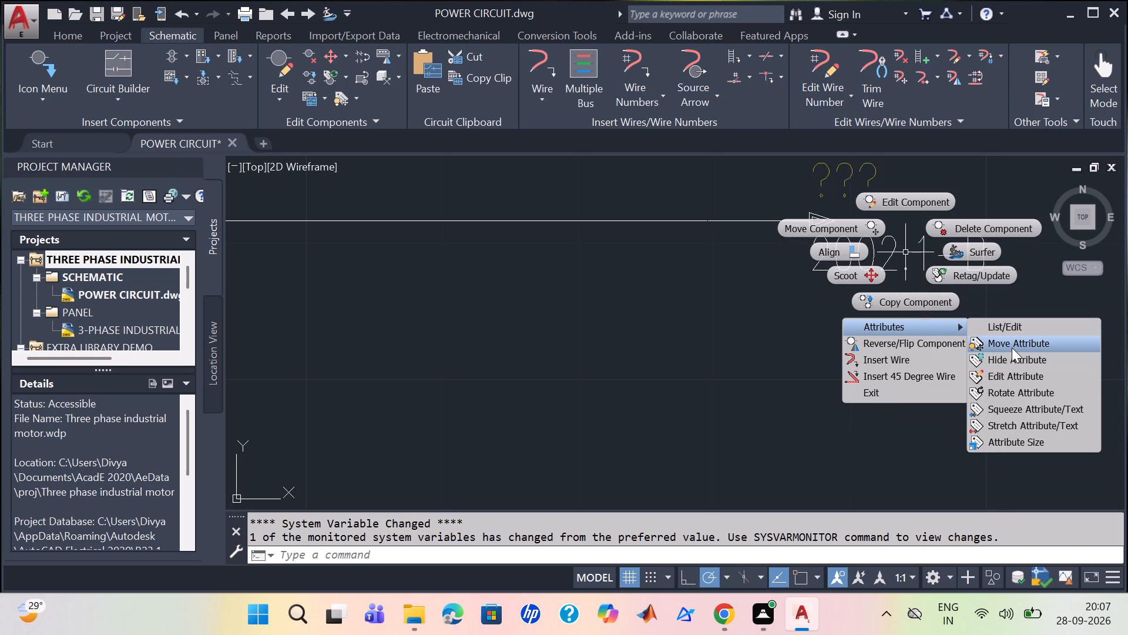
left_click(1012, 343)
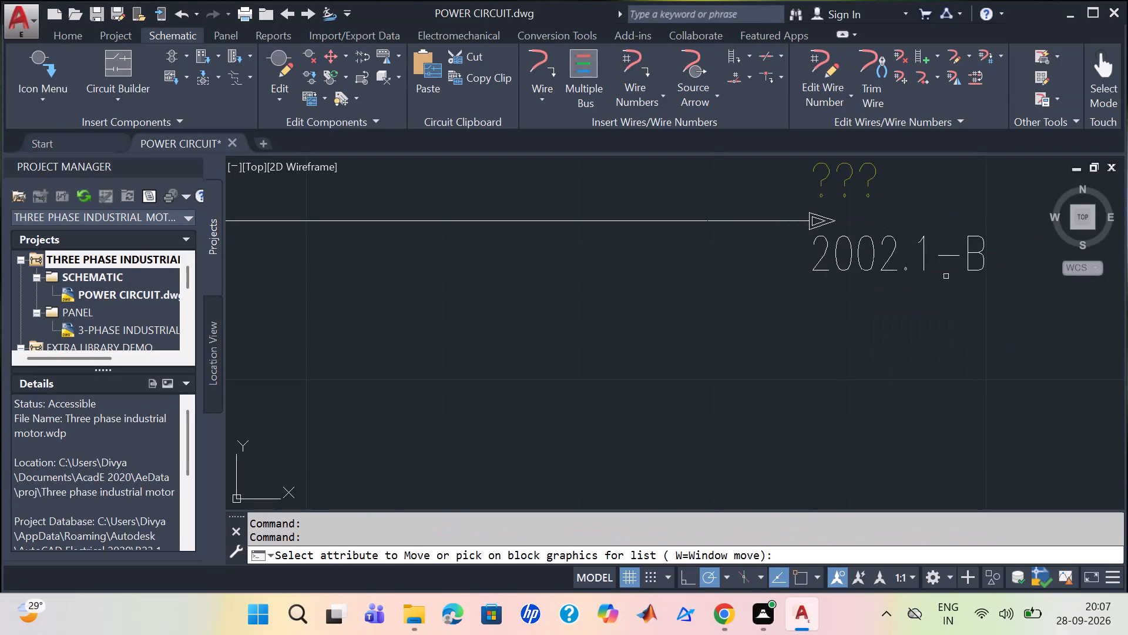
left_click(972, 270)
double_click(922, 263)
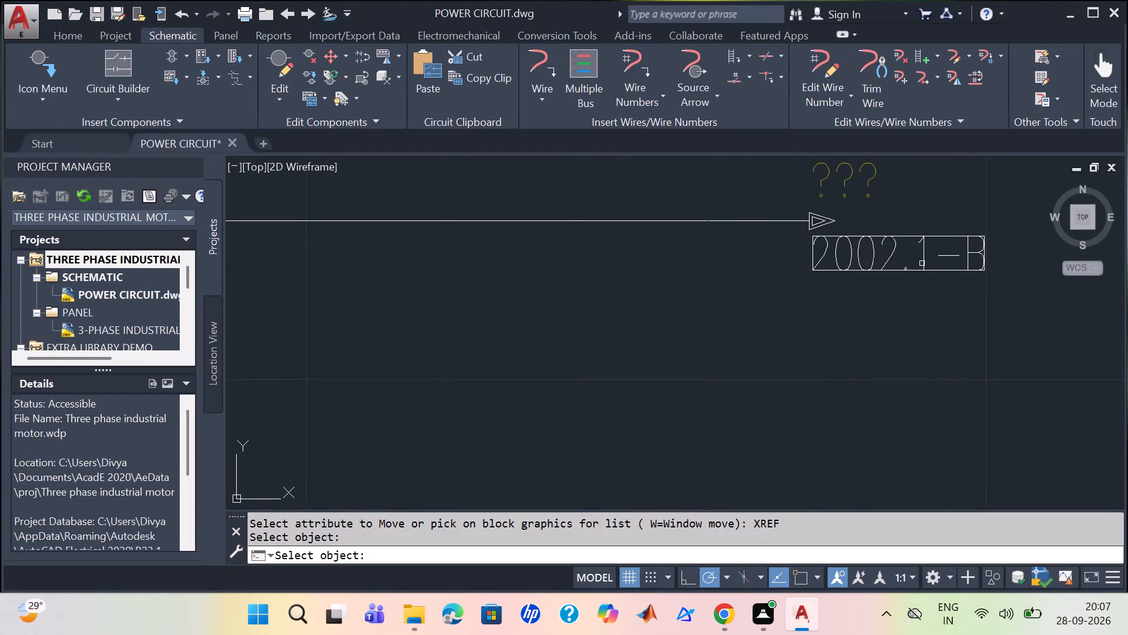
left_click_drag(918, 266, 924, 245)
double_click(902, 257)
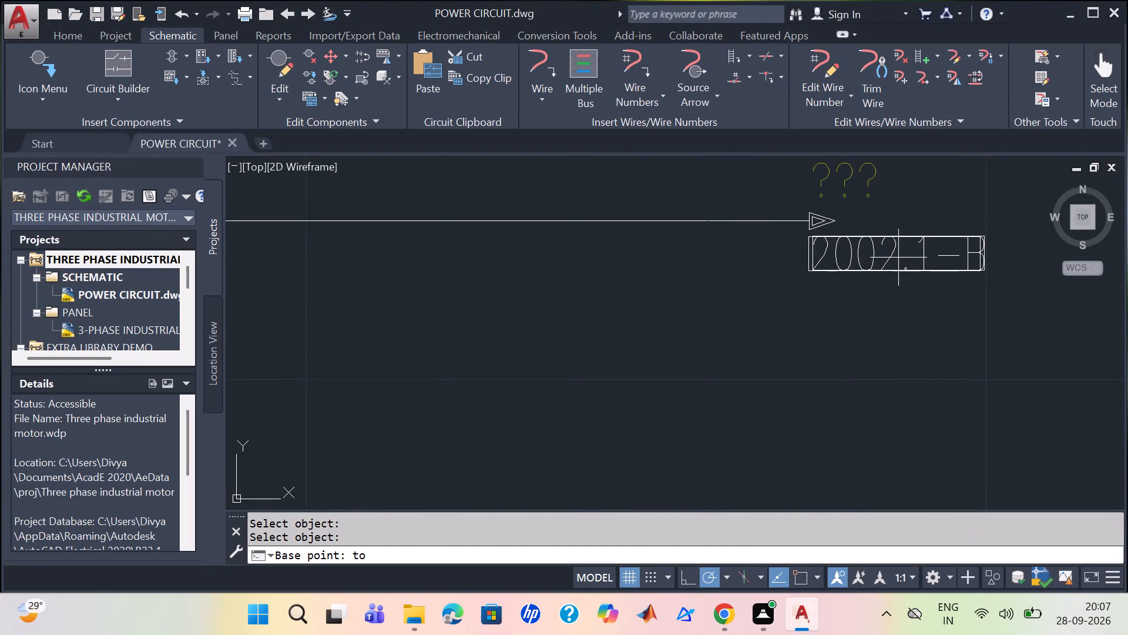
left_click(931, 220)
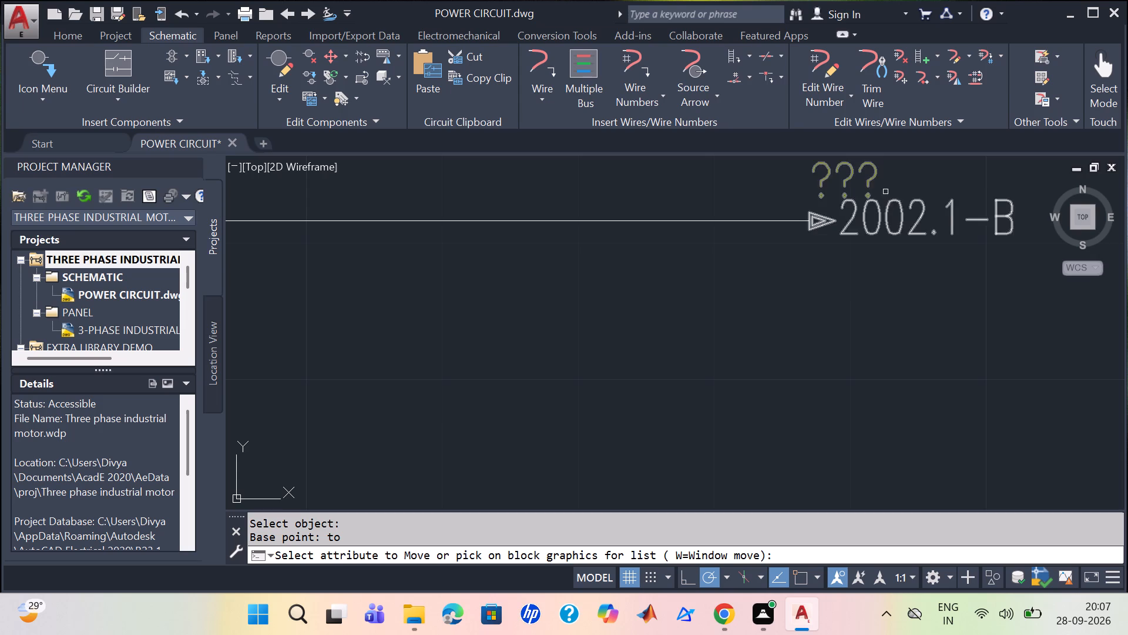
left_click(873, 182)
left_click(872, 181)
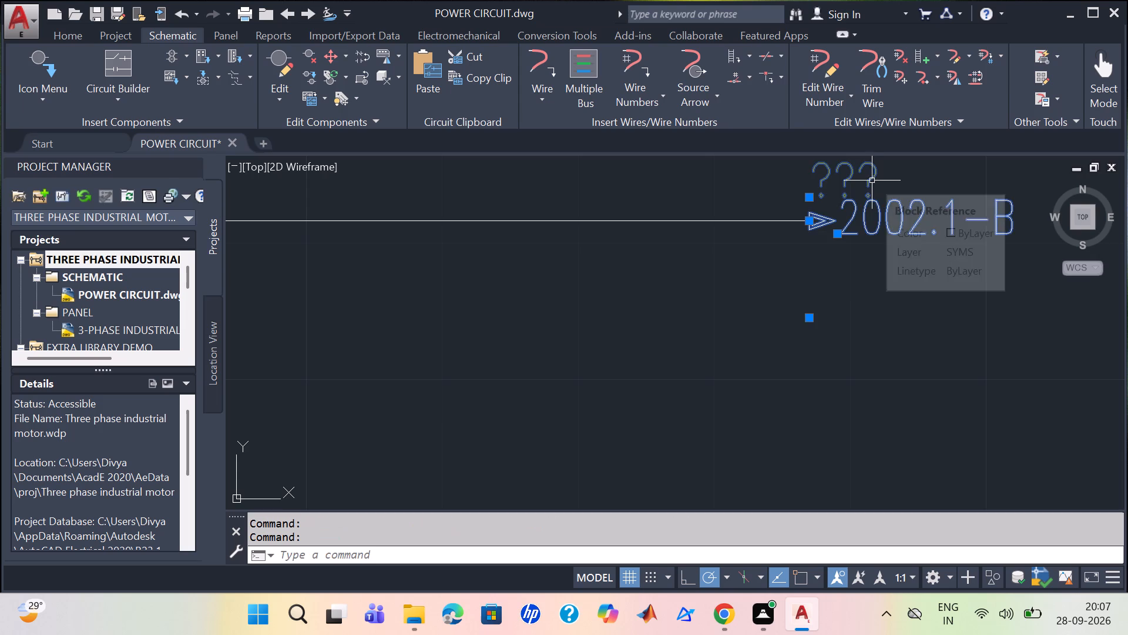
key("Escape")
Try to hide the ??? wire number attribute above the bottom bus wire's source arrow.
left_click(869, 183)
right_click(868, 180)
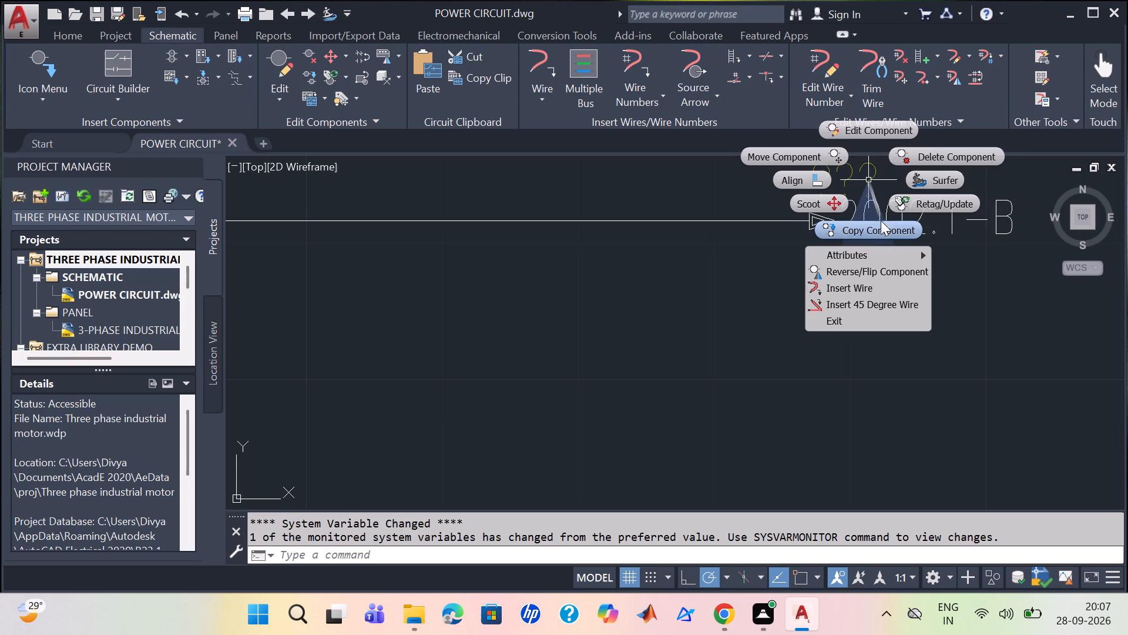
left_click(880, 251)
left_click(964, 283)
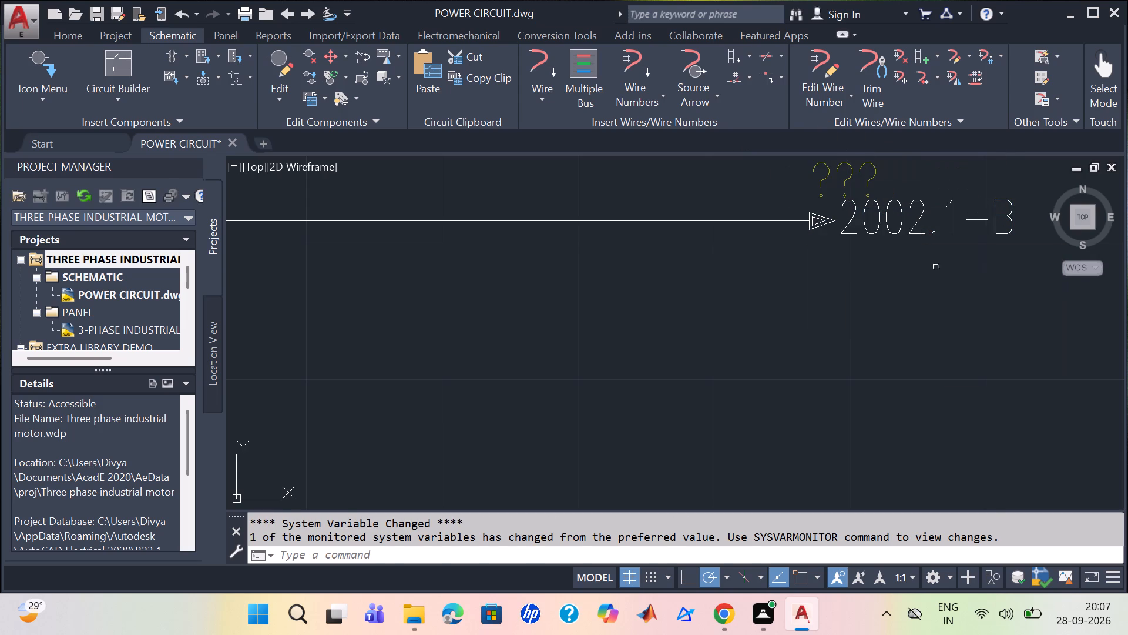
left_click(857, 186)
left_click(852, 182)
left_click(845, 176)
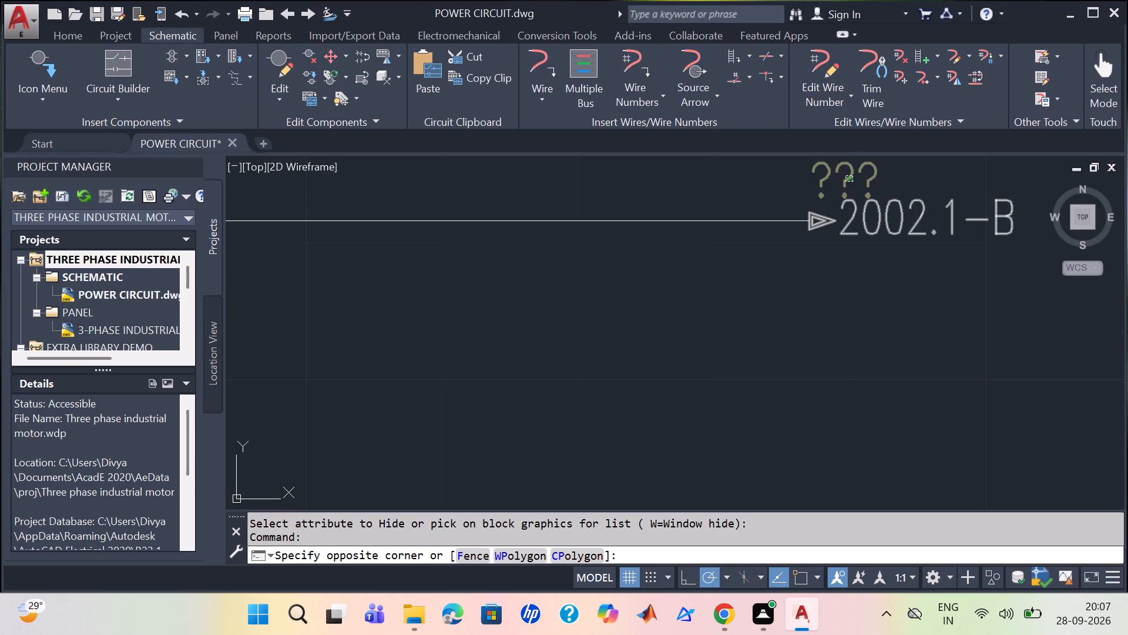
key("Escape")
Hide the ??? wire number attribute above the bottom bus wire's source arrow with Hide Attribute.
right_click(851, 183)
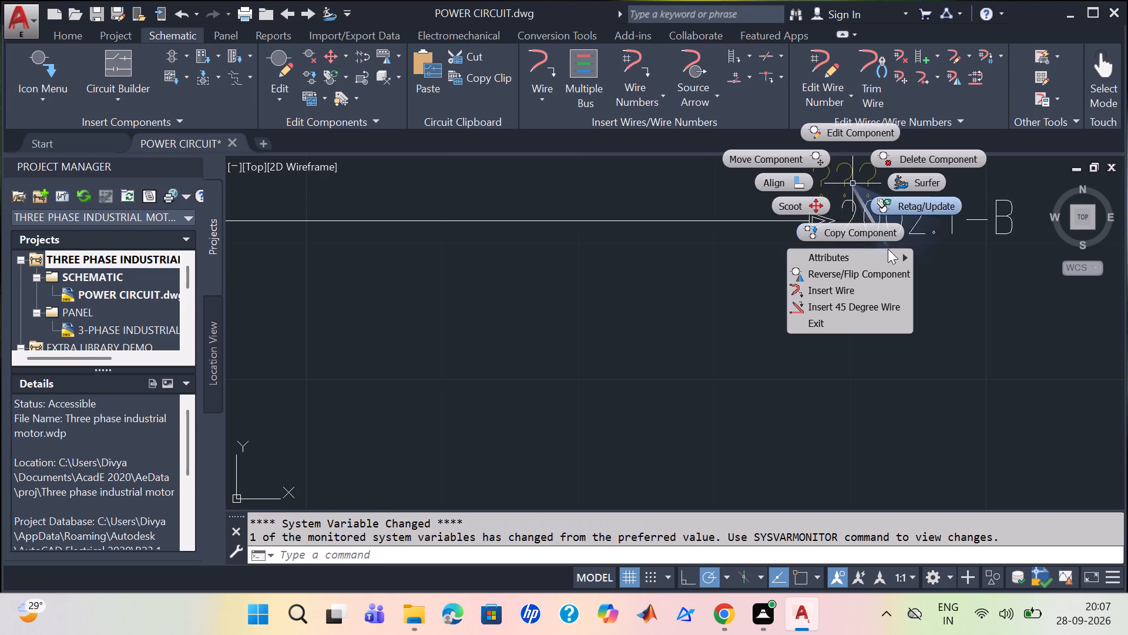
left_click(877, 256)
left_click(957, 288)
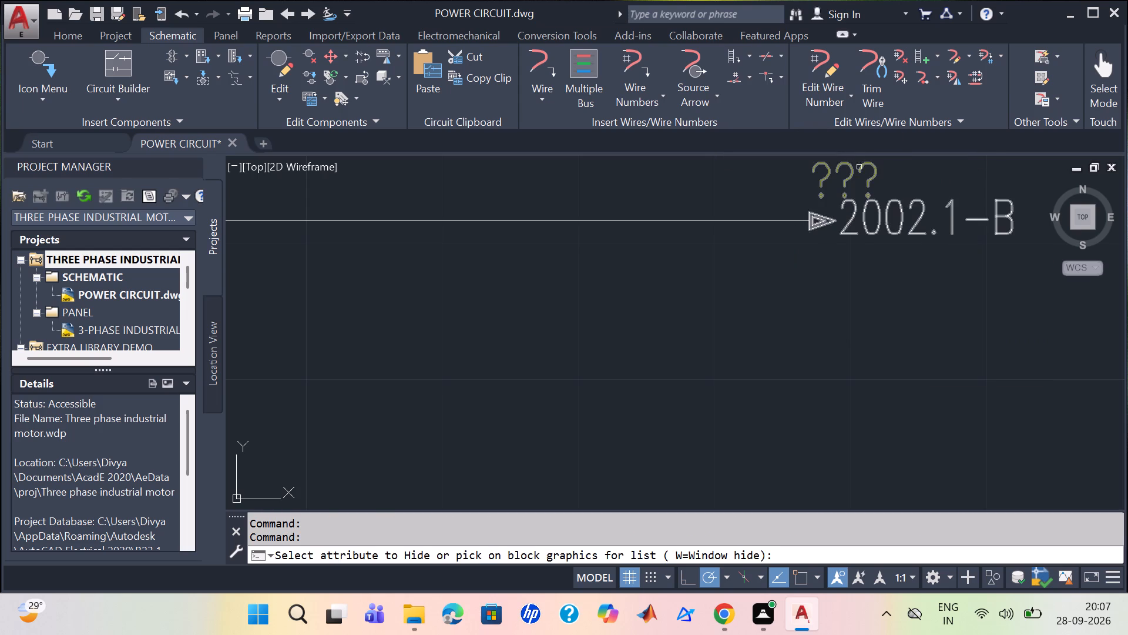
left_click(873, 181)
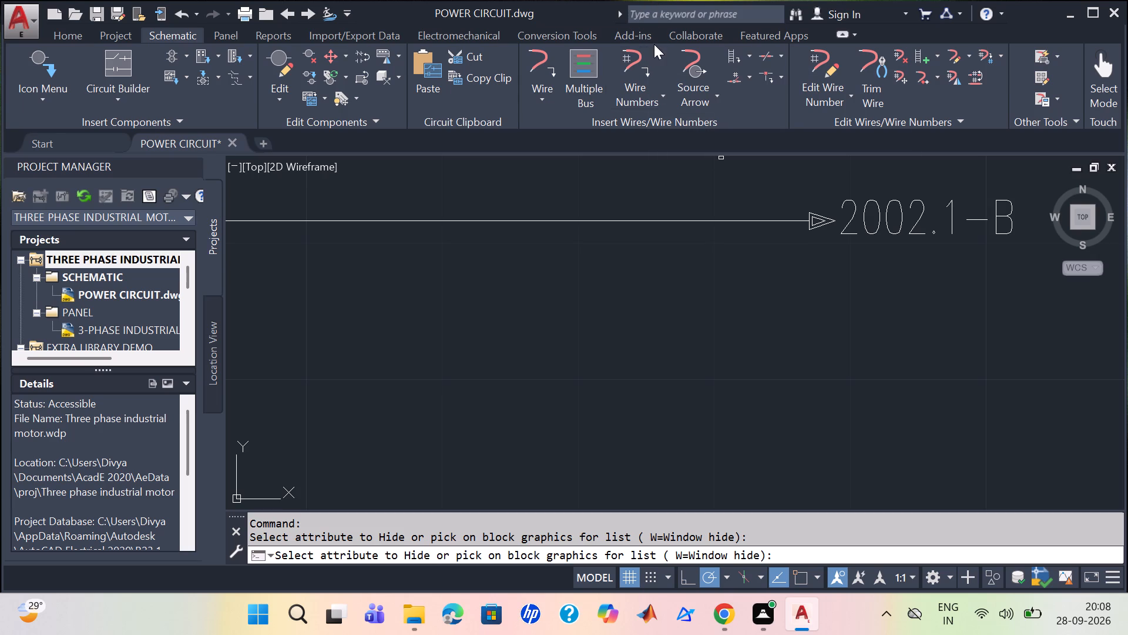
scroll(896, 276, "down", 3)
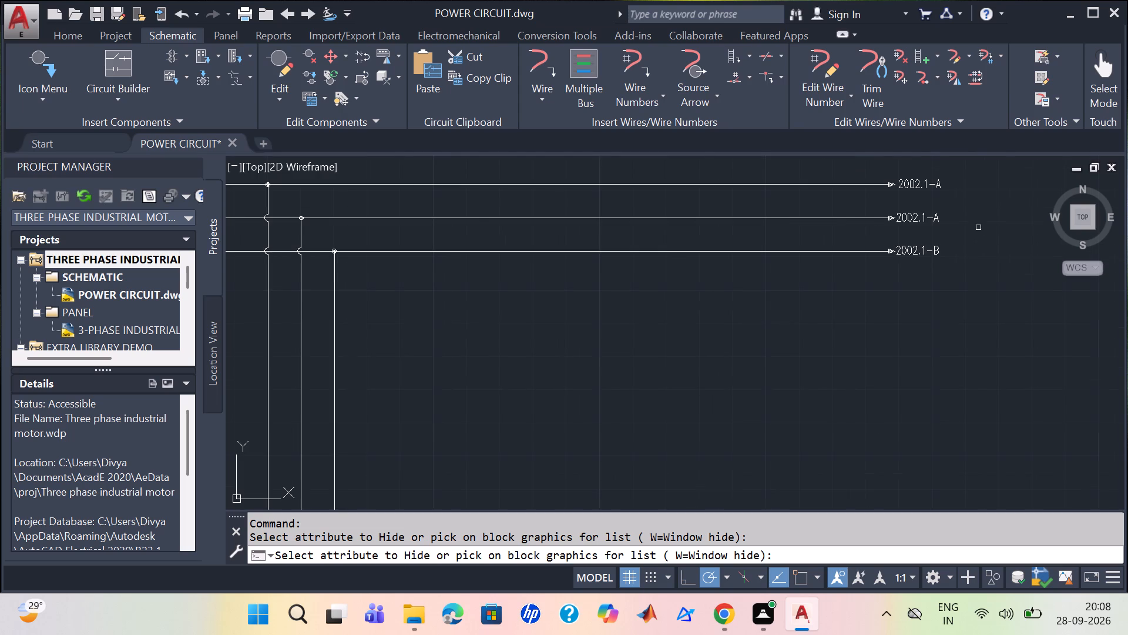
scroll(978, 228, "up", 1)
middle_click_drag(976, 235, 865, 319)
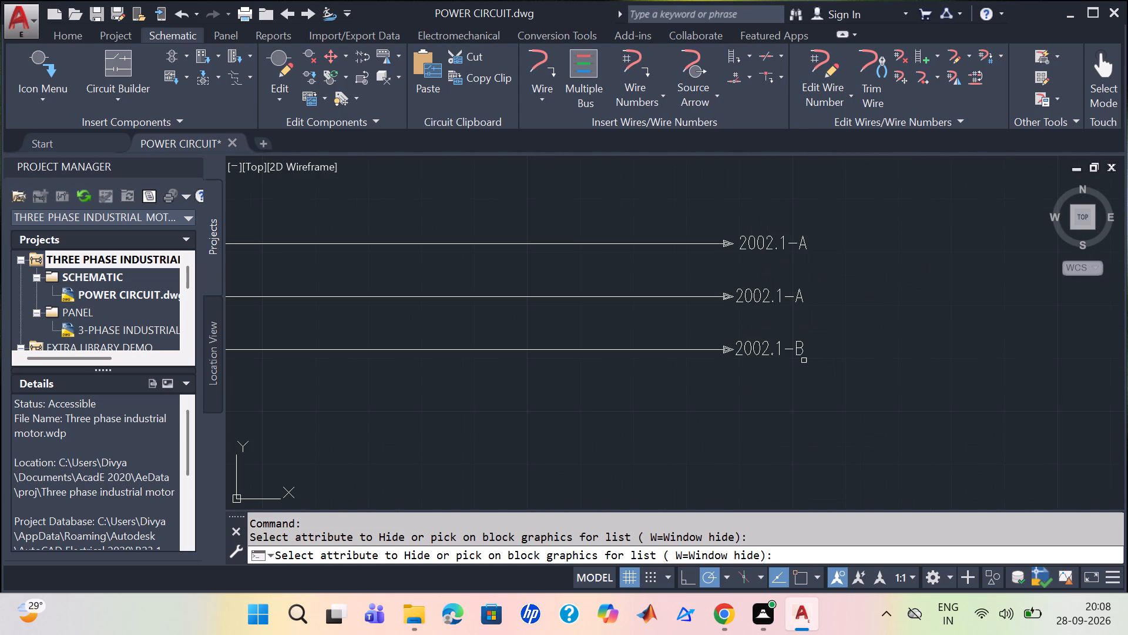
Align the source arrows at the ends of the three bus wires vertically with Align Components.
key("Escape")
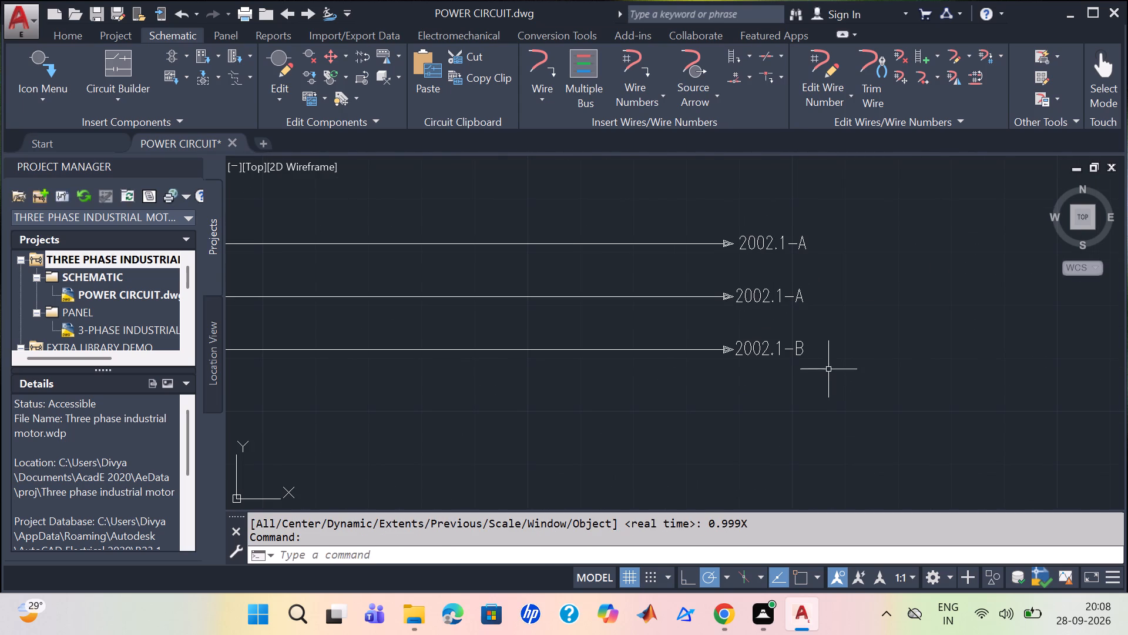
left_click_drag(828, 369, 751, 201)
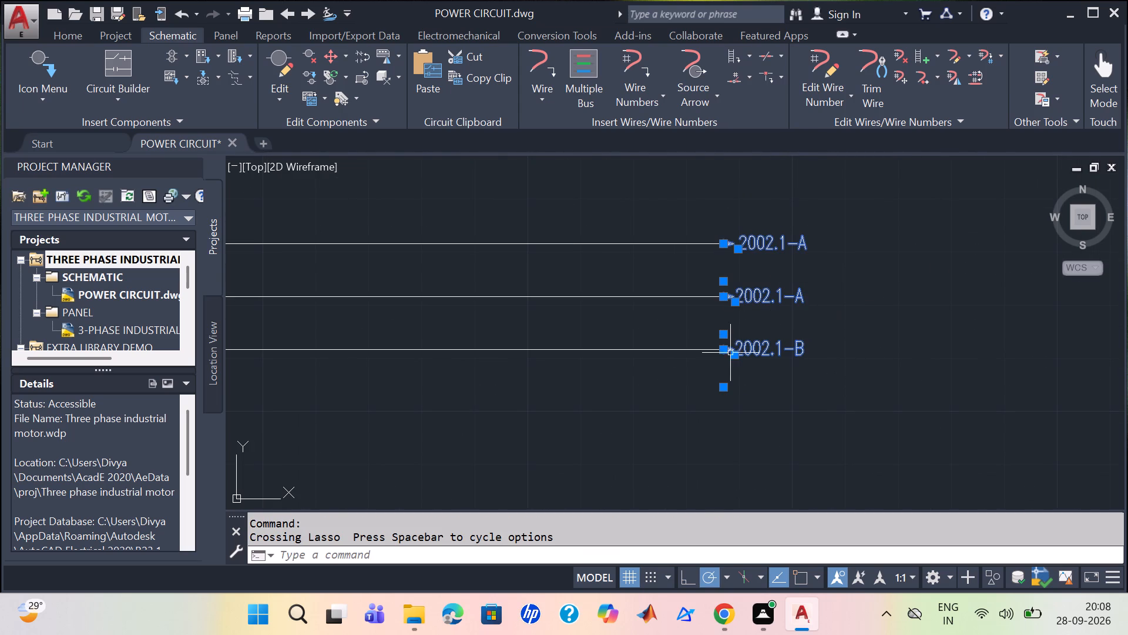
left_click(344, 57)
left_click(349, 113)
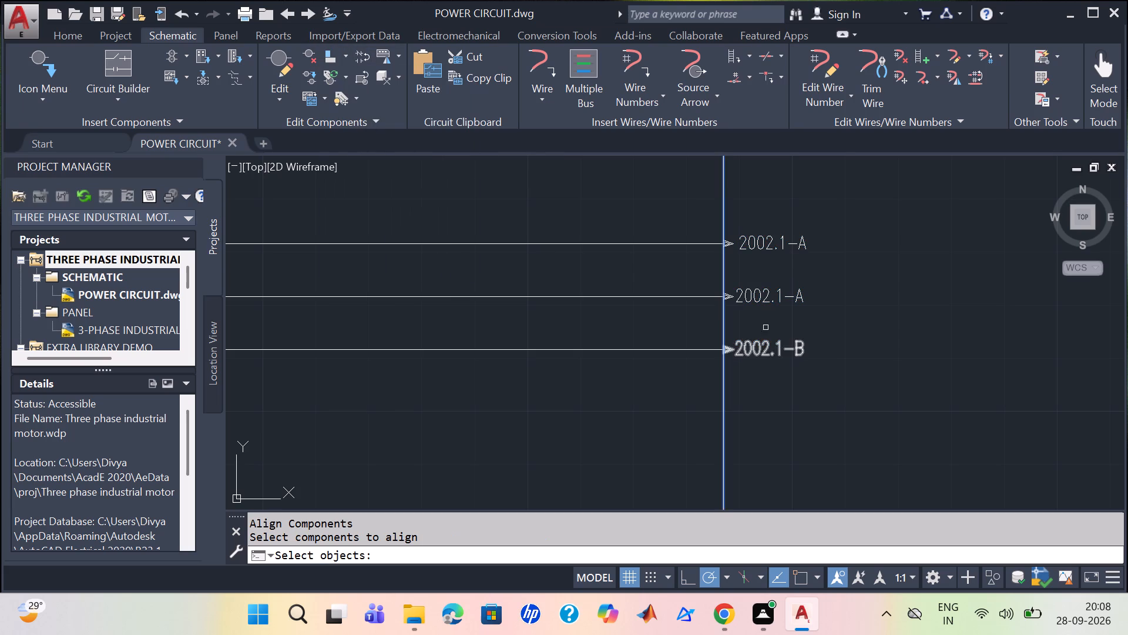
left_click(755, 244)
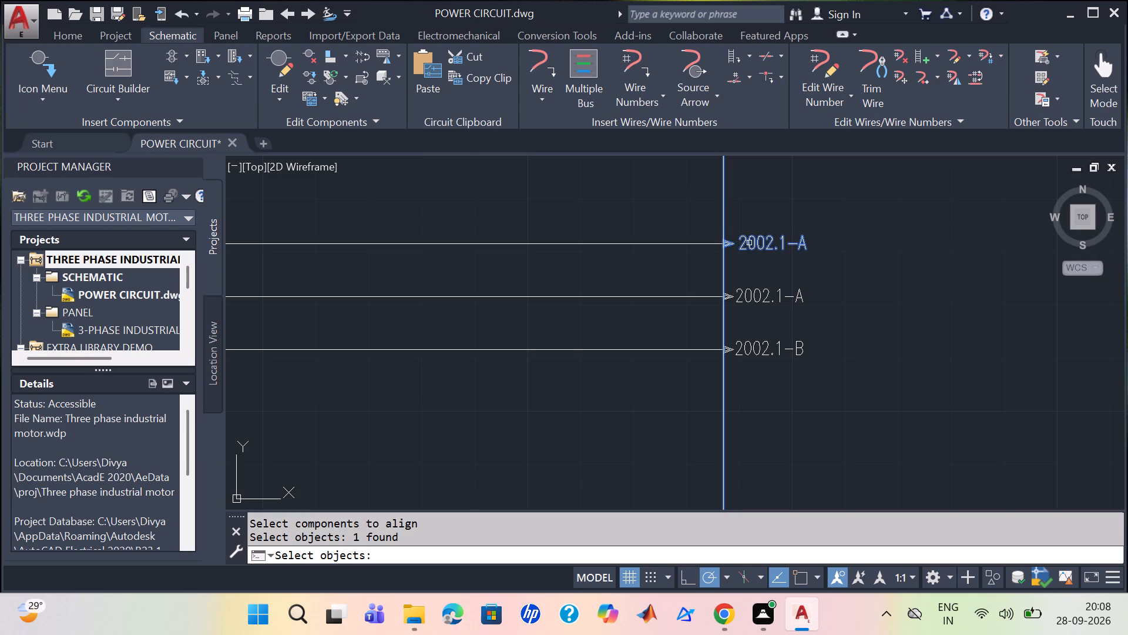
left_click(748, 298)
left_click(761, 366)
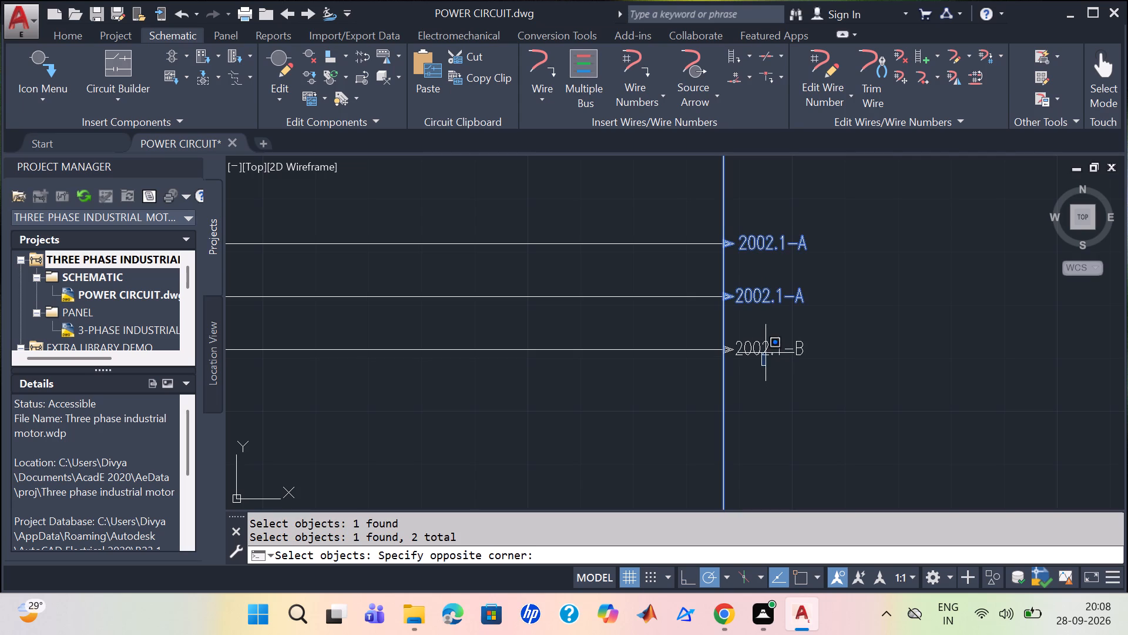
left_click(765, 353)
left_click(764, 345)
key("Return")
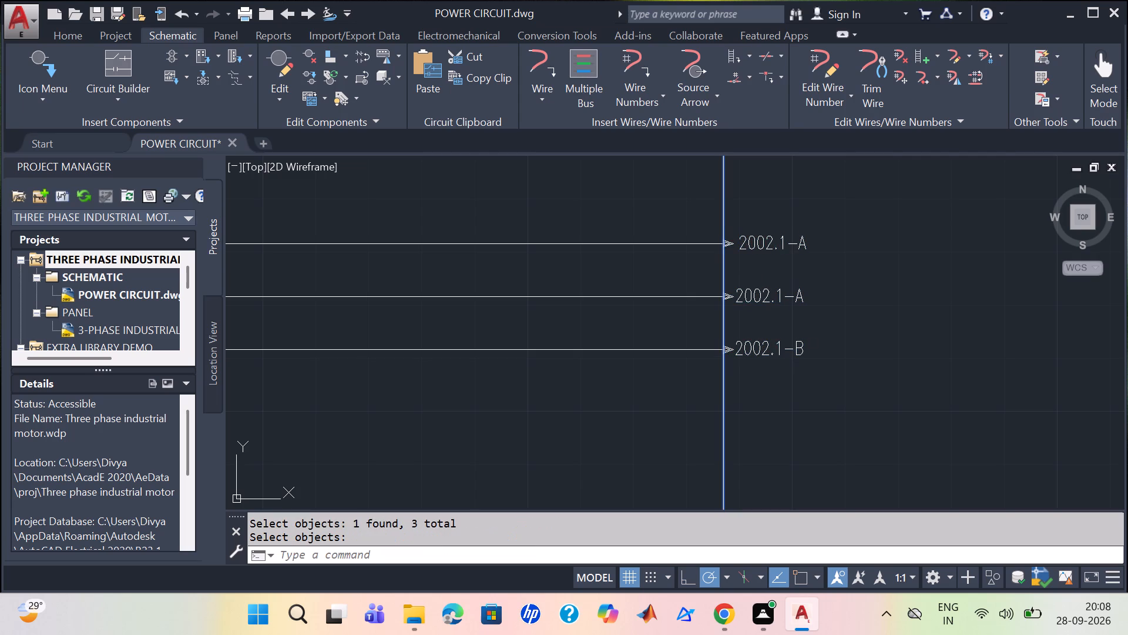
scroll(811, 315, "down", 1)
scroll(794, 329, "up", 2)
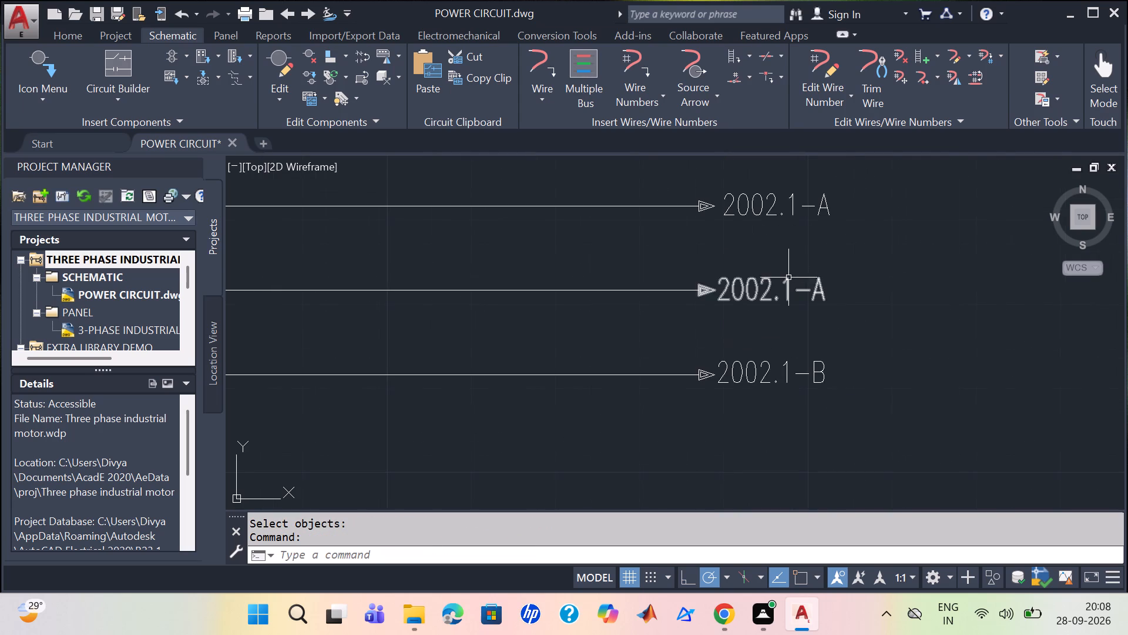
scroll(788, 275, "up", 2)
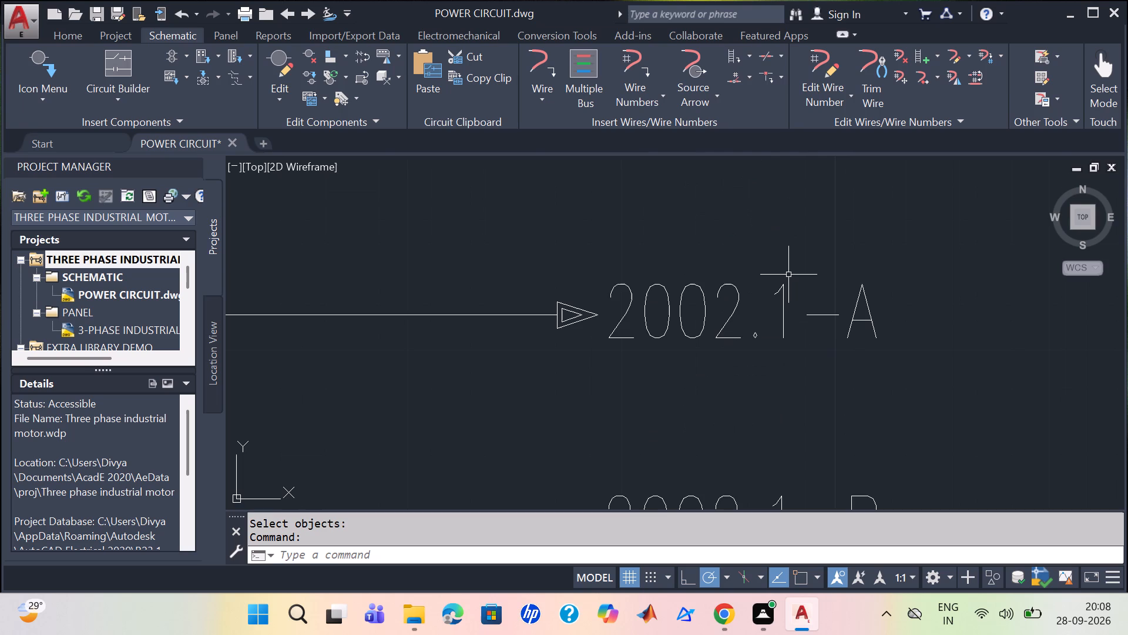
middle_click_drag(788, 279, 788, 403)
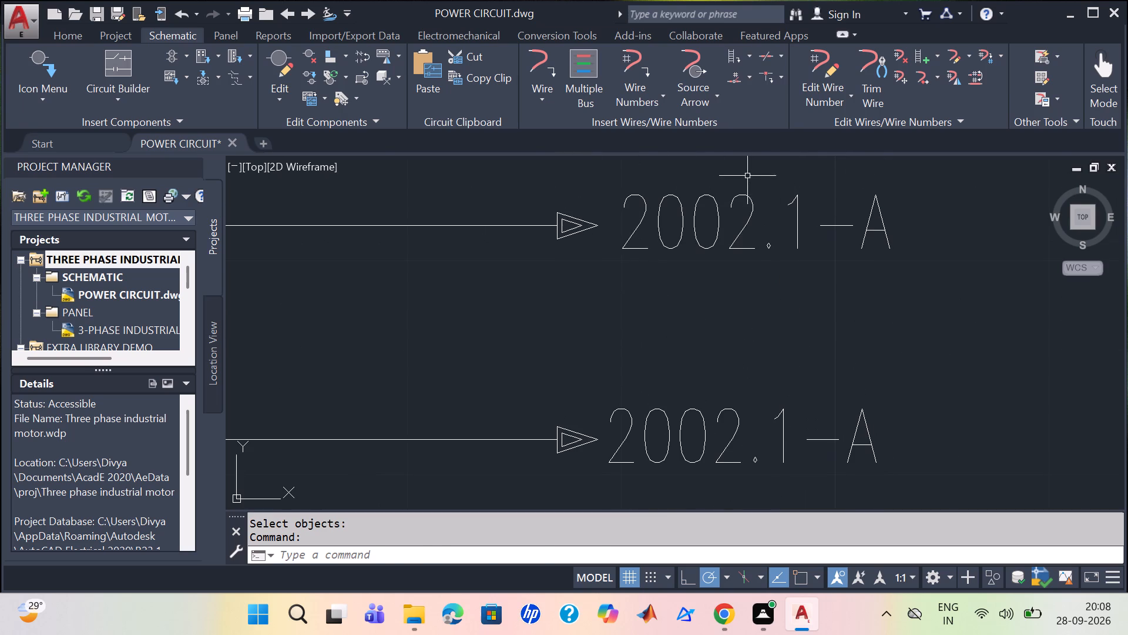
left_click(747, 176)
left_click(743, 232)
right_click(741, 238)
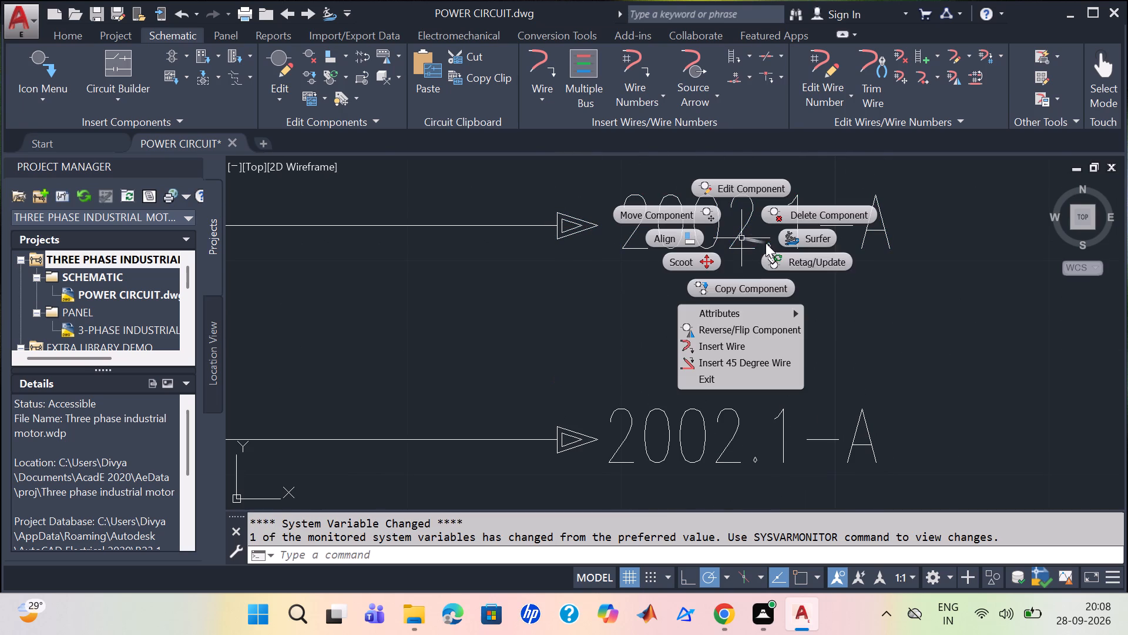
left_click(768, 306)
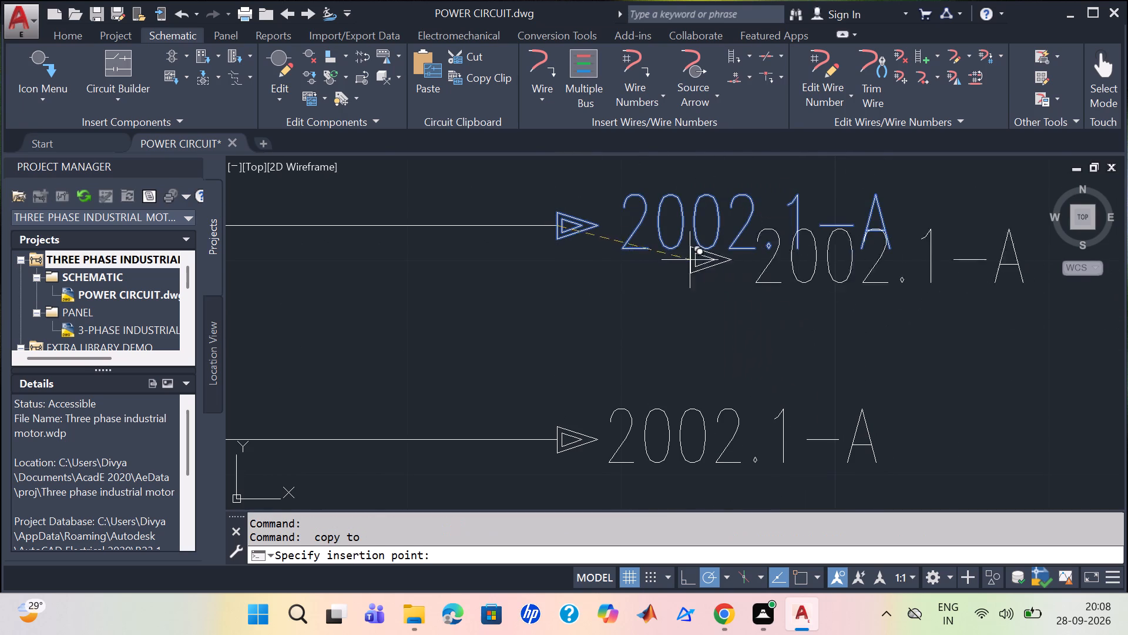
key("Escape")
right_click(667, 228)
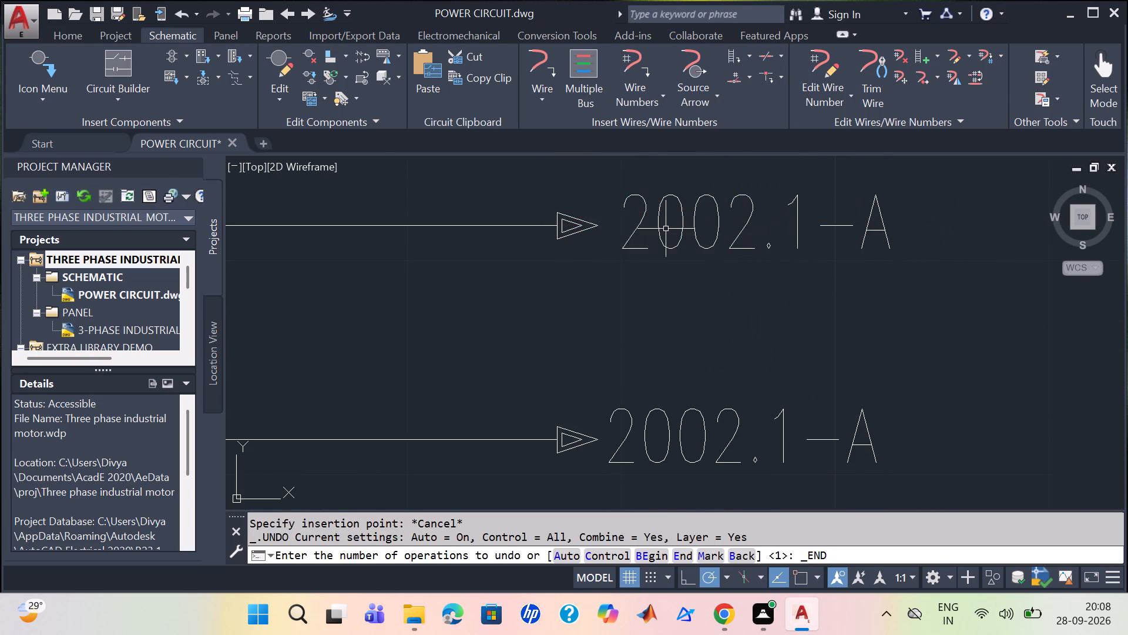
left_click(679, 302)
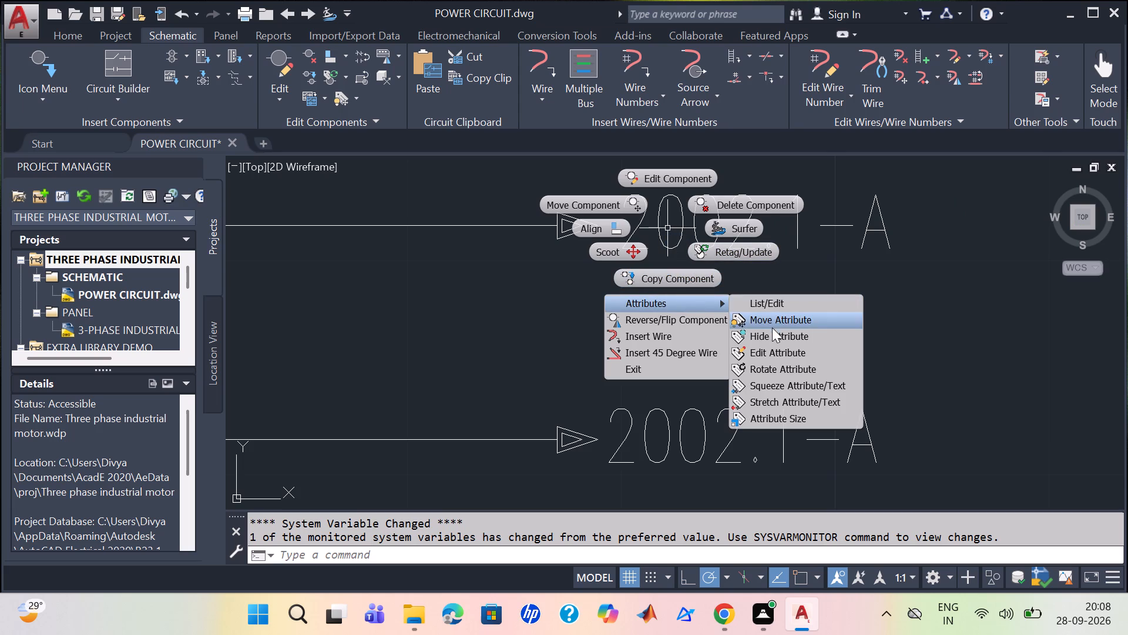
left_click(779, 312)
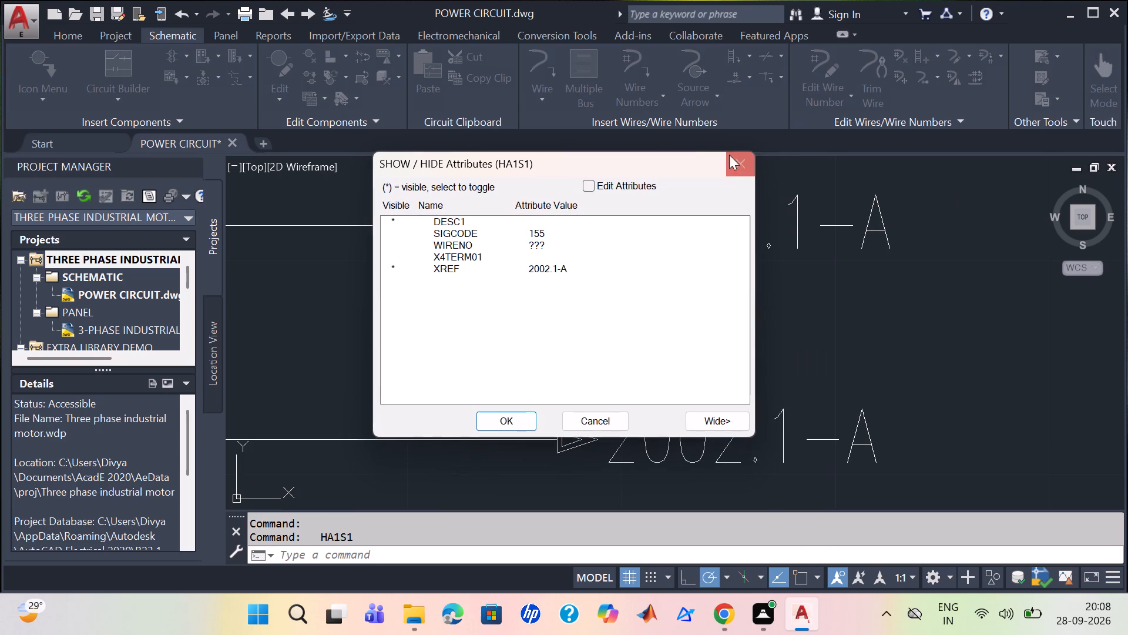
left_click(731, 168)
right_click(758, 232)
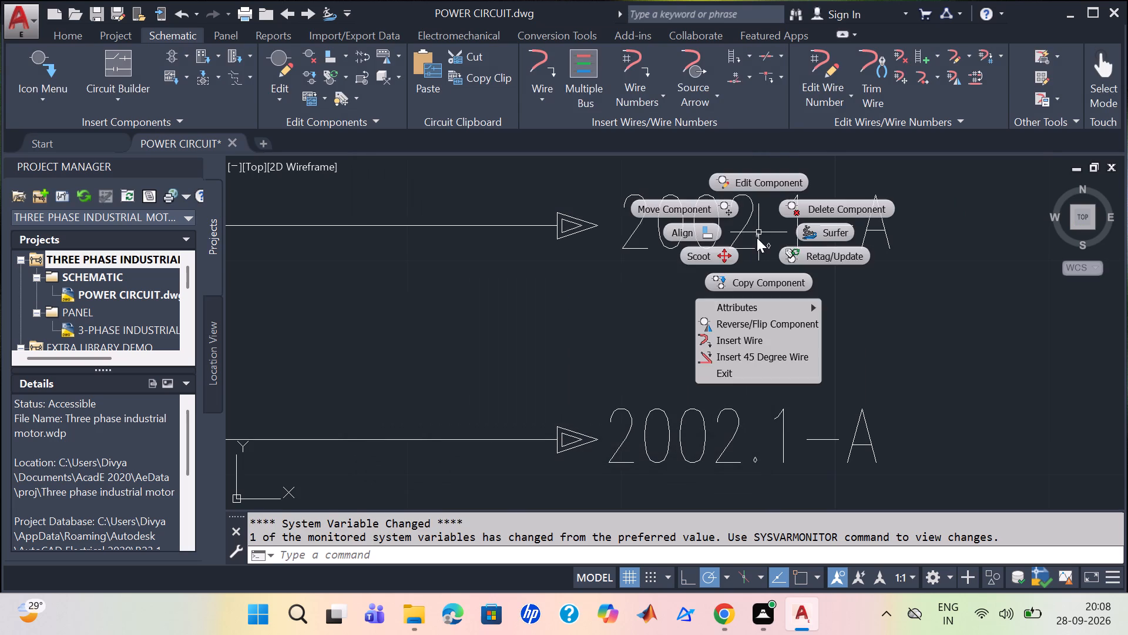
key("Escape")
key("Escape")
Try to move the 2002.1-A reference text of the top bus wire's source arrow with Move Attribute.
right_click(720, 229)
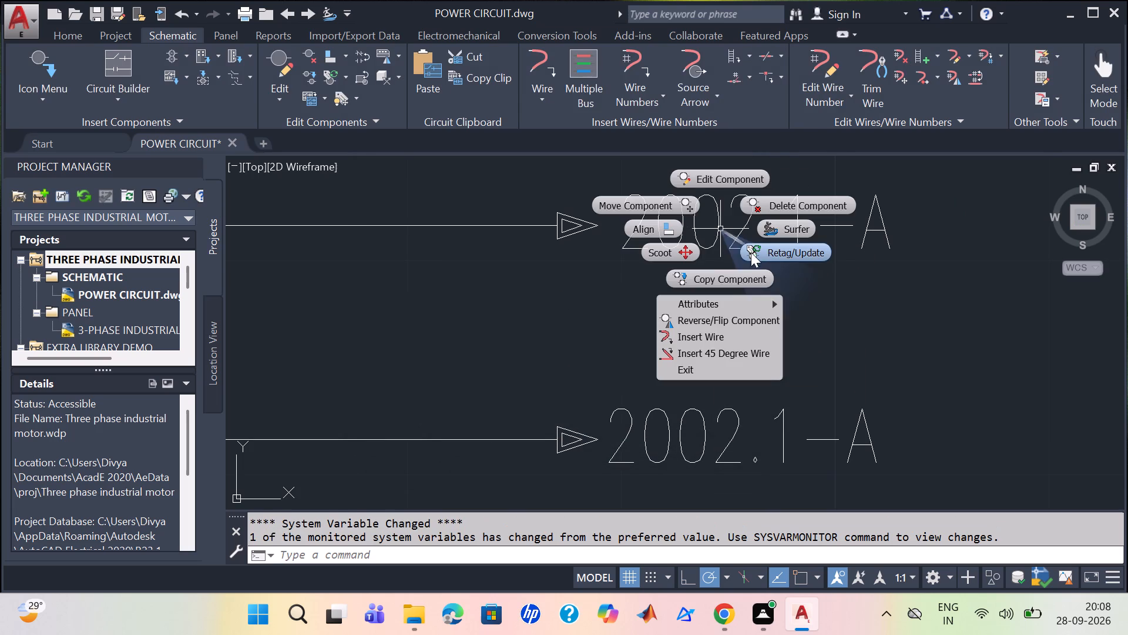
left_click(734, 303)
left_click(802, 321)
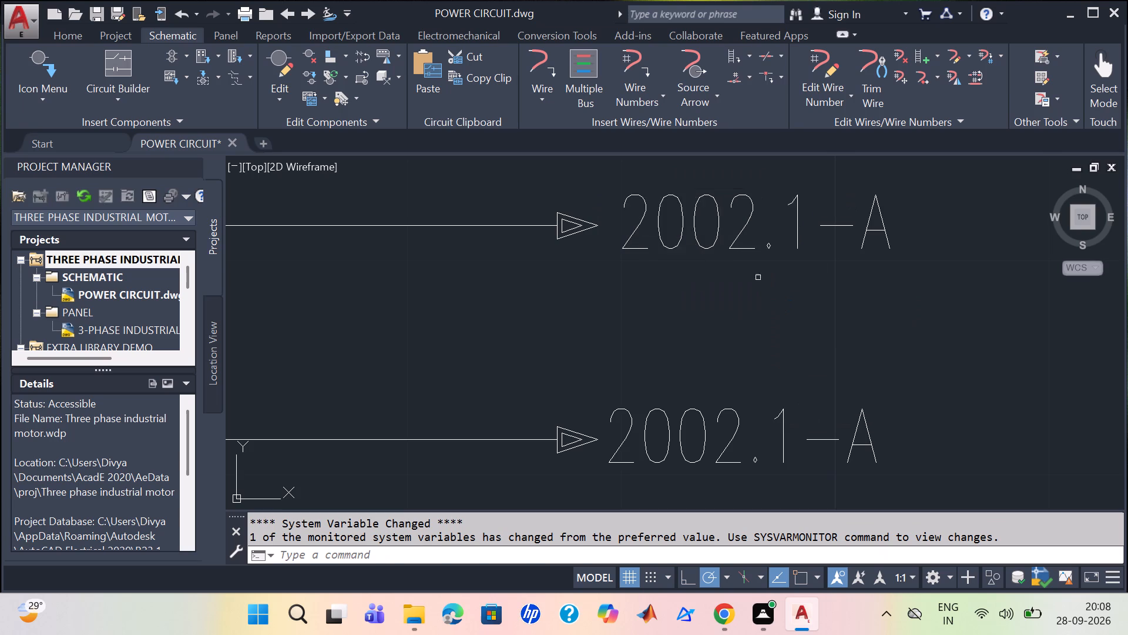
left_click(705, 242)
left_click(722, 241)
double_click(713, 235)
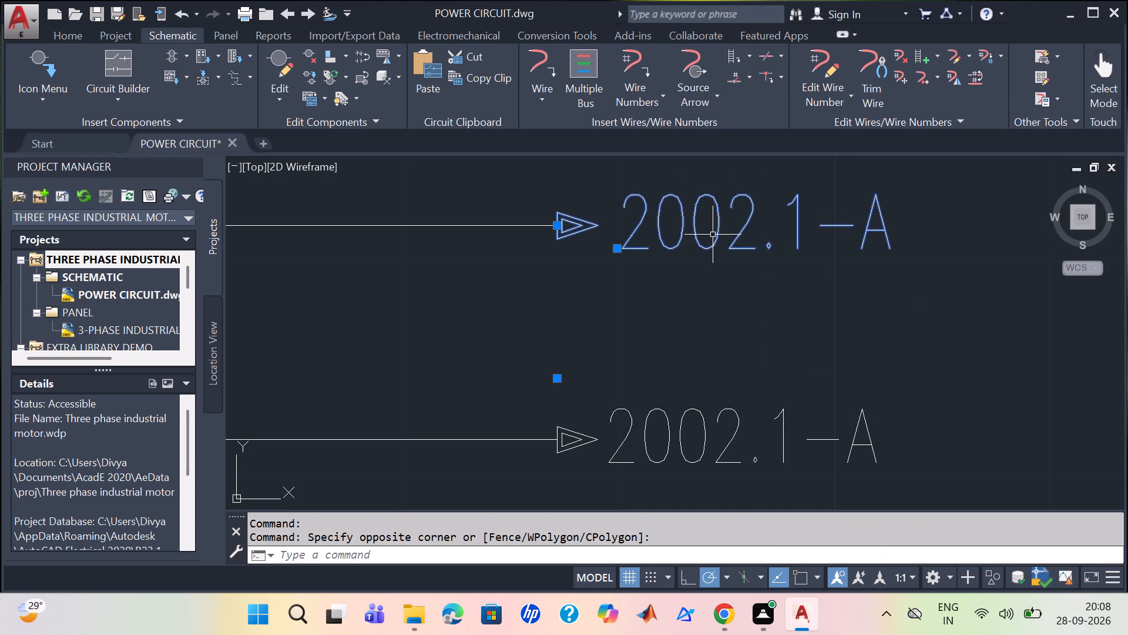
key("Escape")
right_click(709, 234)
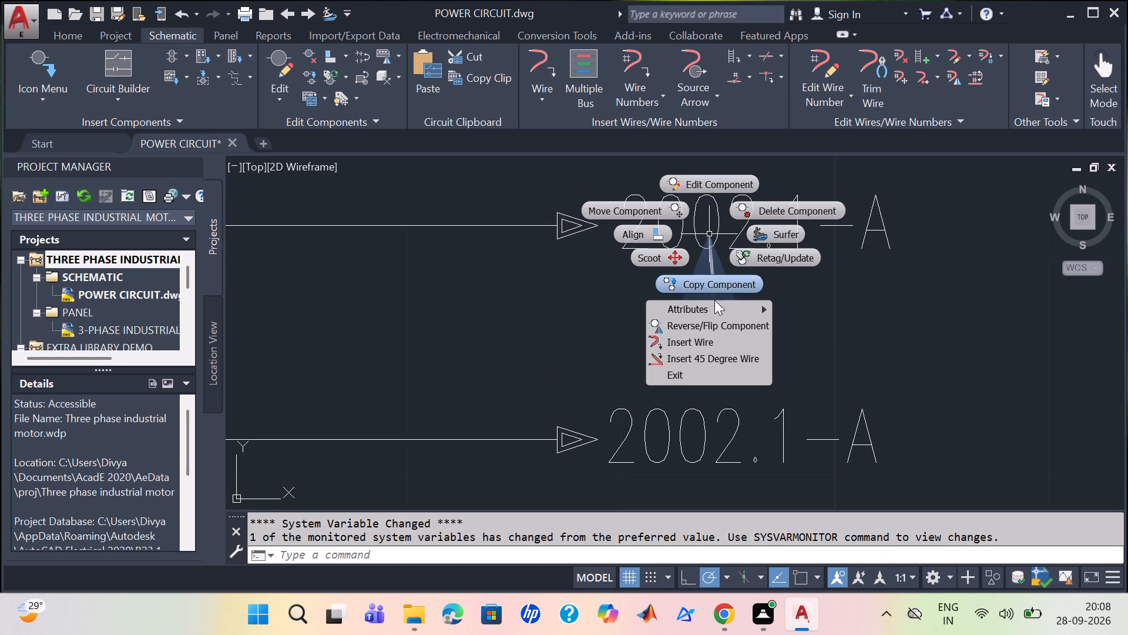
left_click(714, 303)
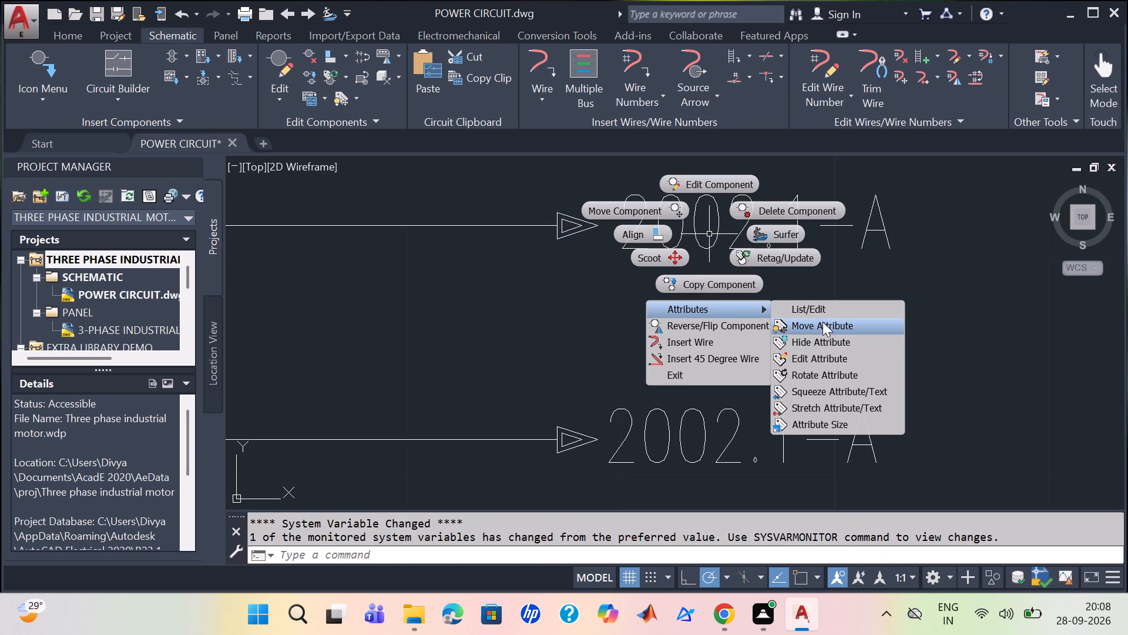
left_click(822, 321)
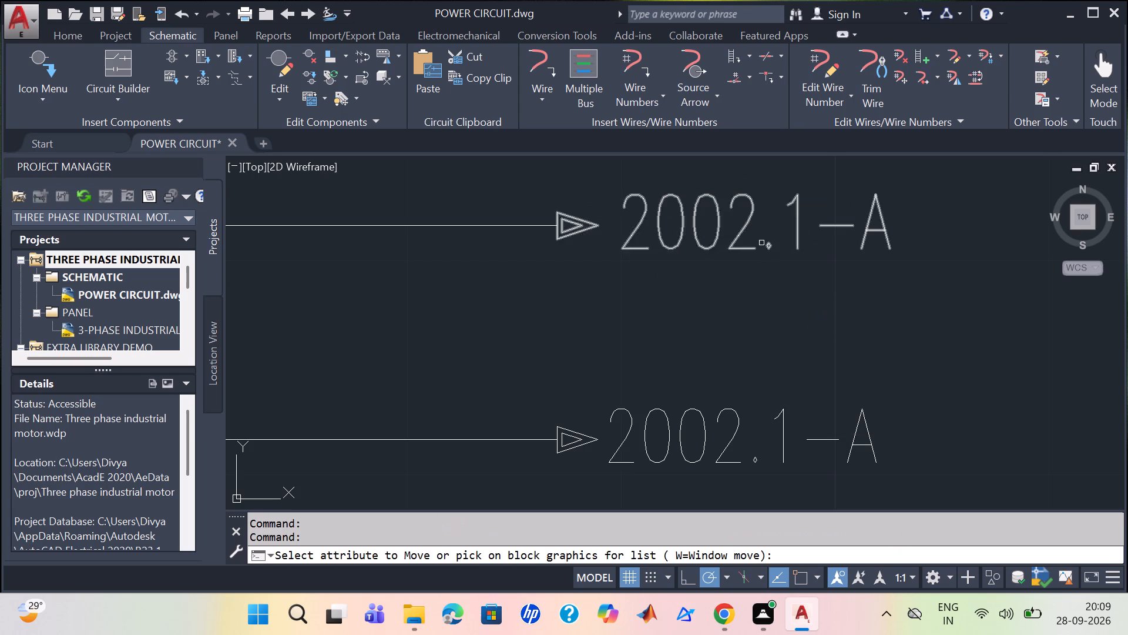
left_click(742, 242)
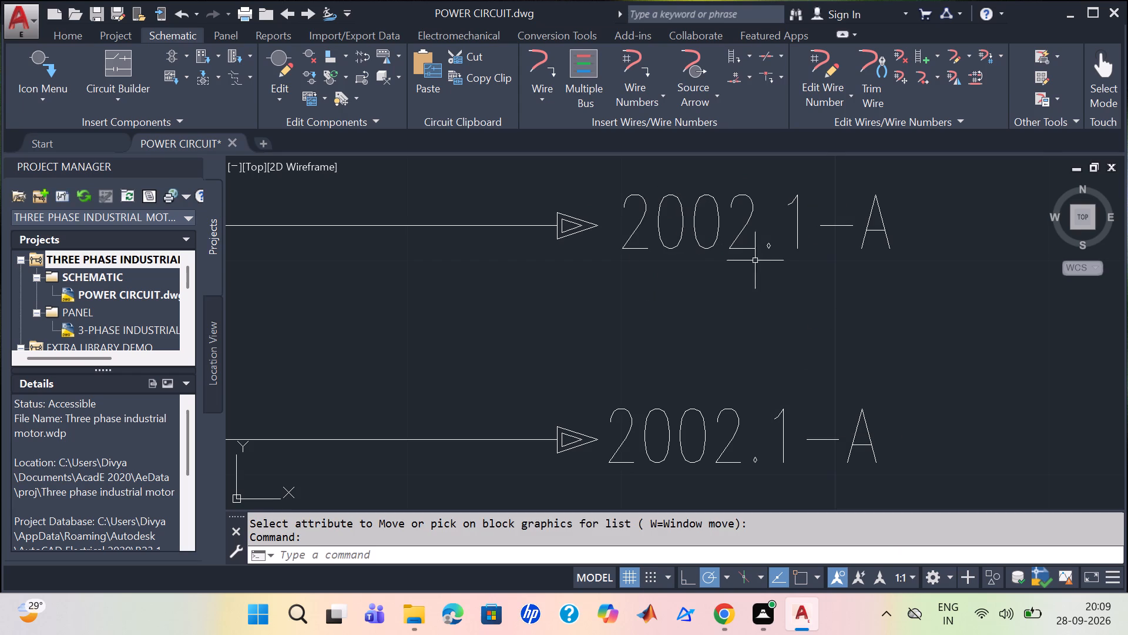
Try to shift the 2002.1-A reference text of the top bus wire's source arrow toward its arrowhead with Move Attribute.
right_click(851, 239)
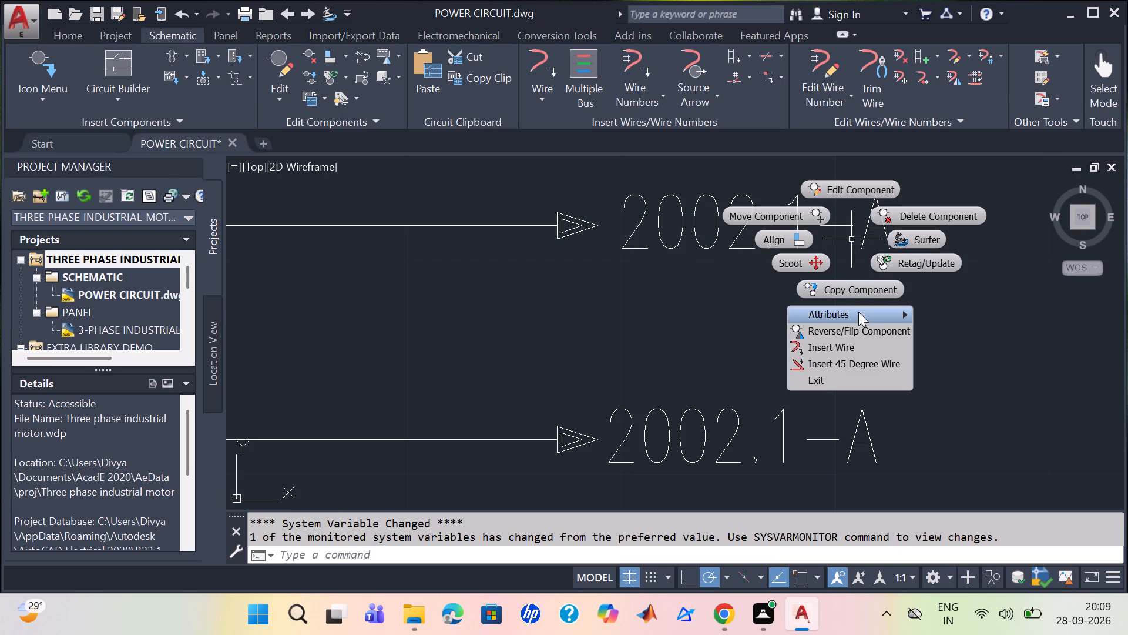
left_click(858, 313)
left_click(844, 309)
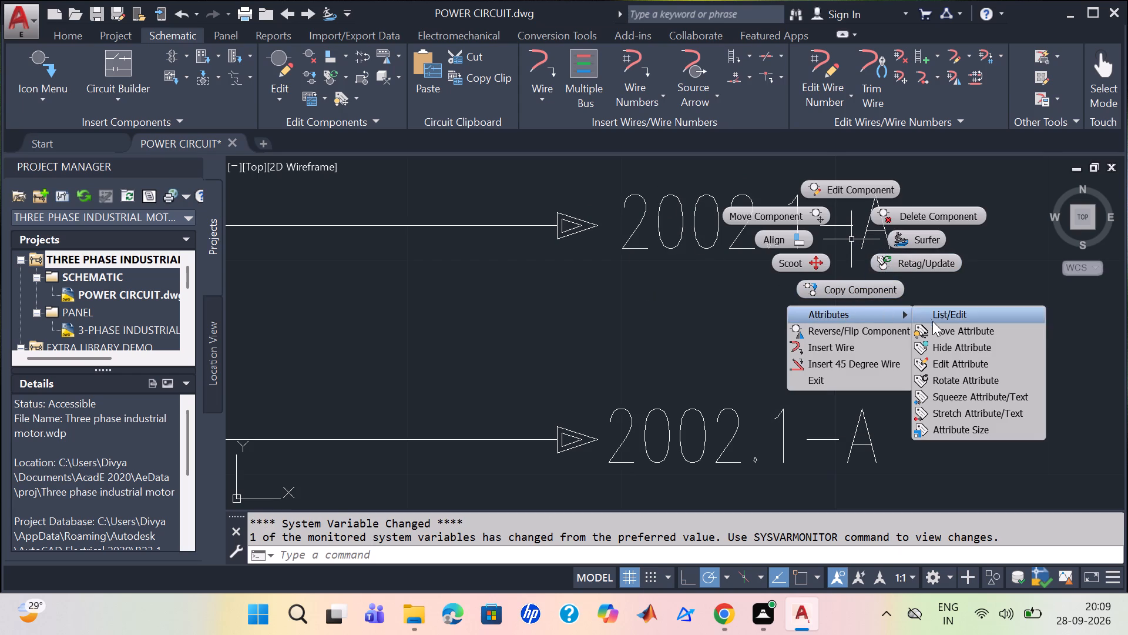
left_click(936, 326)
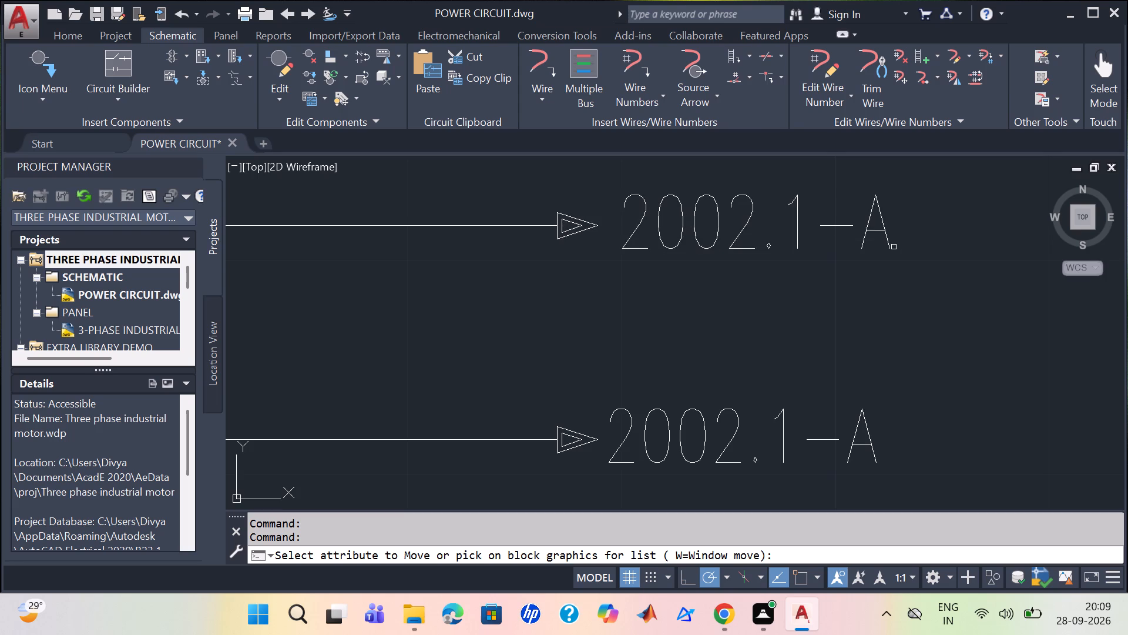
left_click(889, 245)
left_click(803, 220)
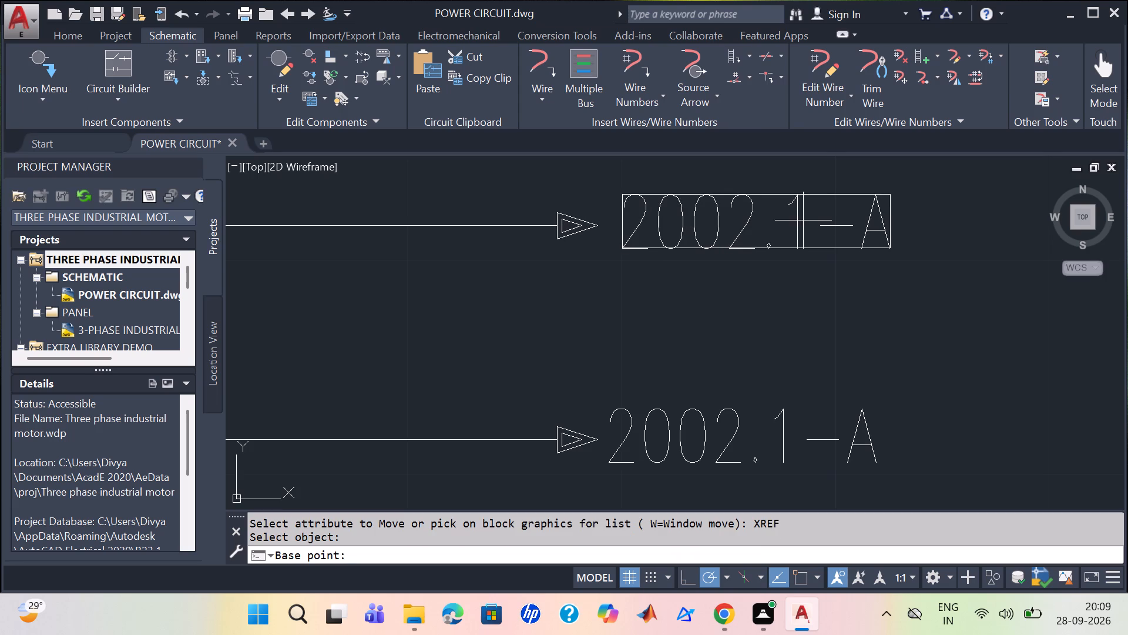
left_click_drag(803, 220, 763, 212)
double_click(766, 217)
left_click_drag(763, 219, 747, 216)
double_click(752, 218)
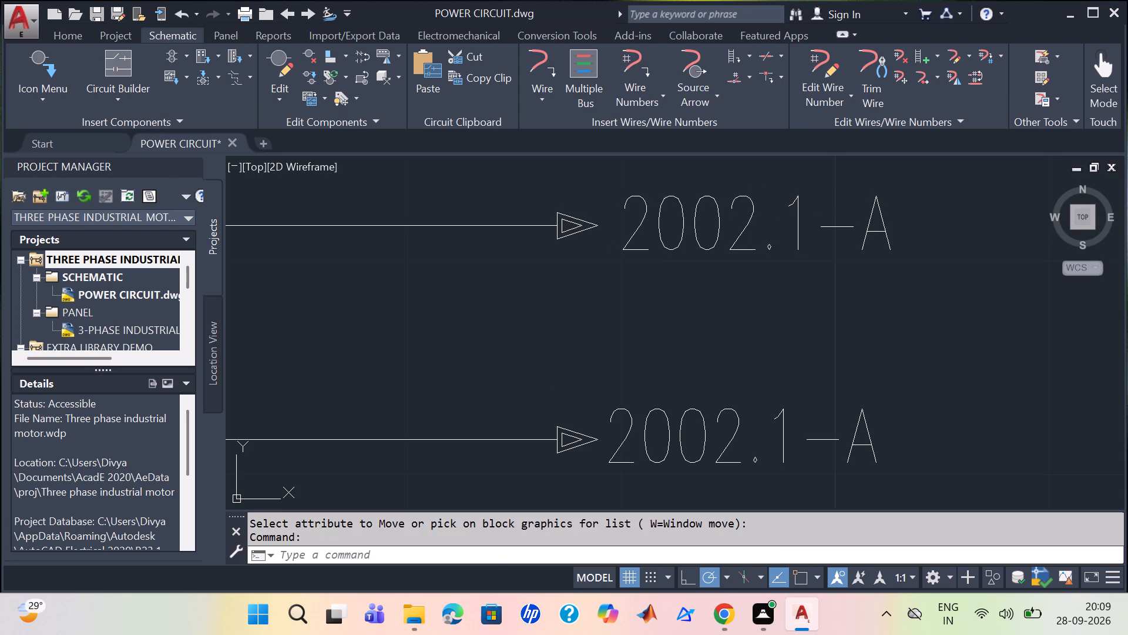
Move the top source arrow's 2002.1-A reference text closer to its arrowhead, in line with the texts below, using Move Attribute.
left_click(737, 170)
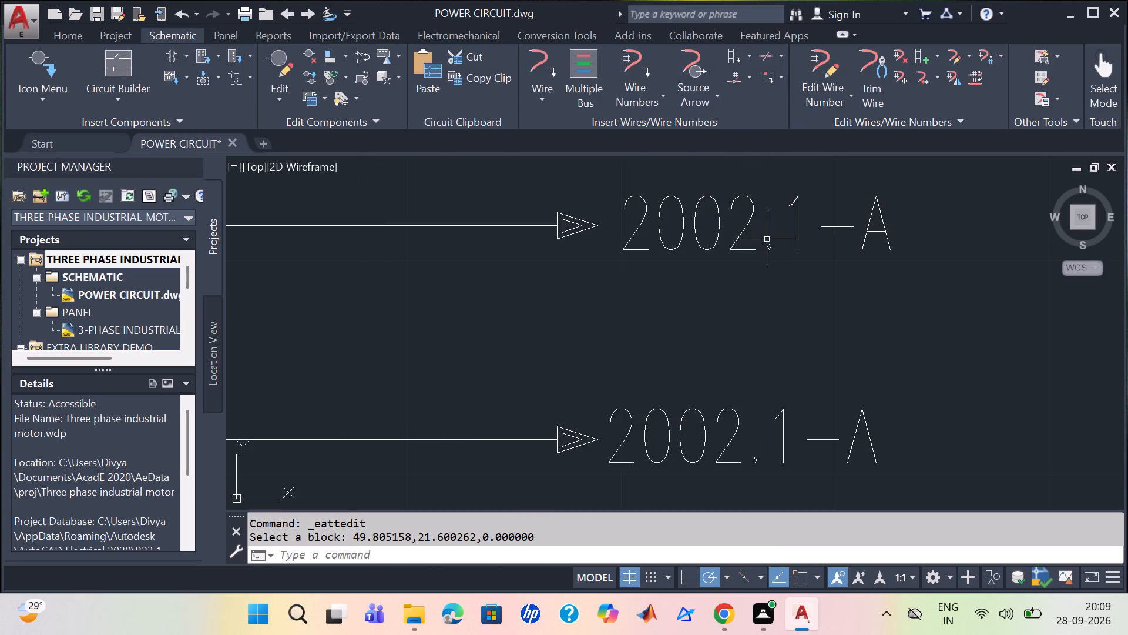
left_click_drag(767, 239, 767, 231)
right_click(768, 230)
left_click(771, 309)
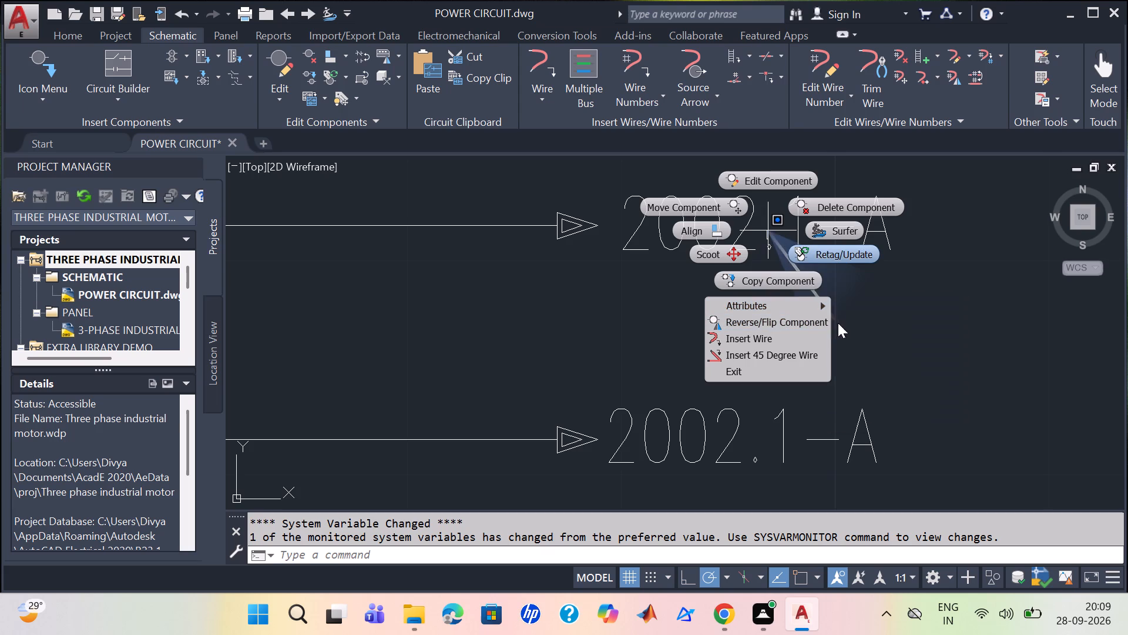
left_click(801, 303)
left_click(844, 319)
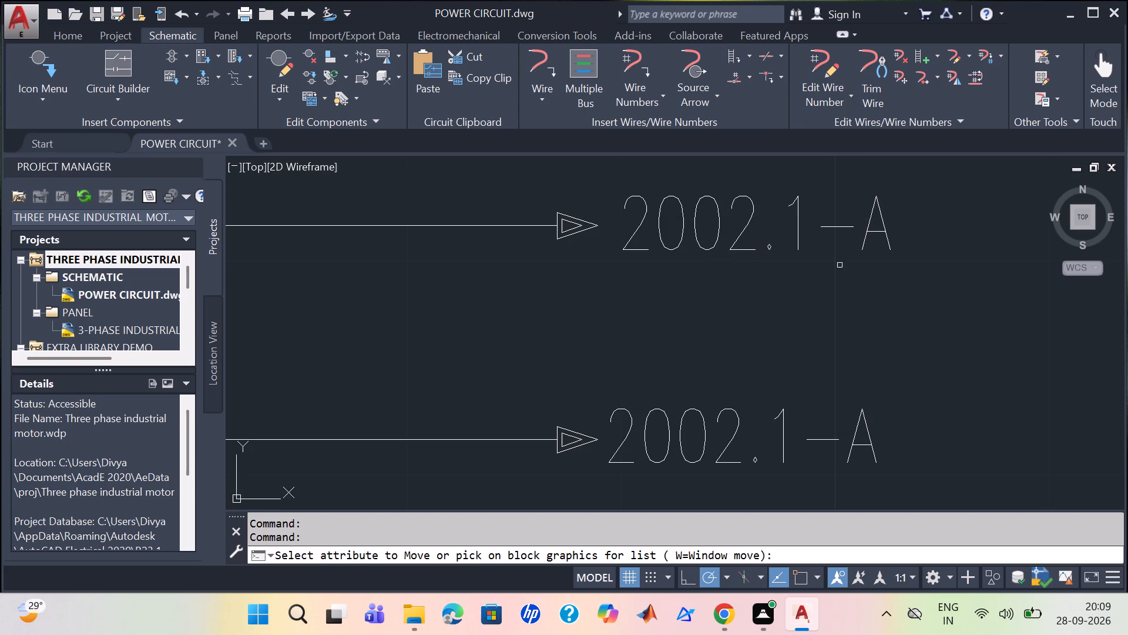
left_click(888, 245)
double_click(770, 233)
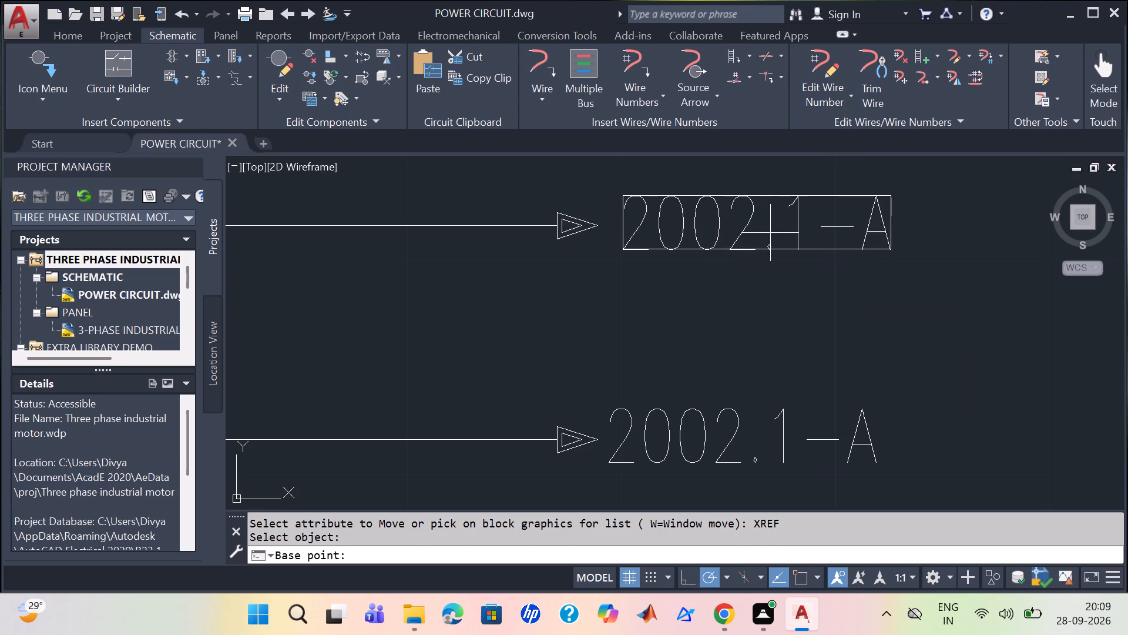
left_click_drag(770, 232, 756, 236)
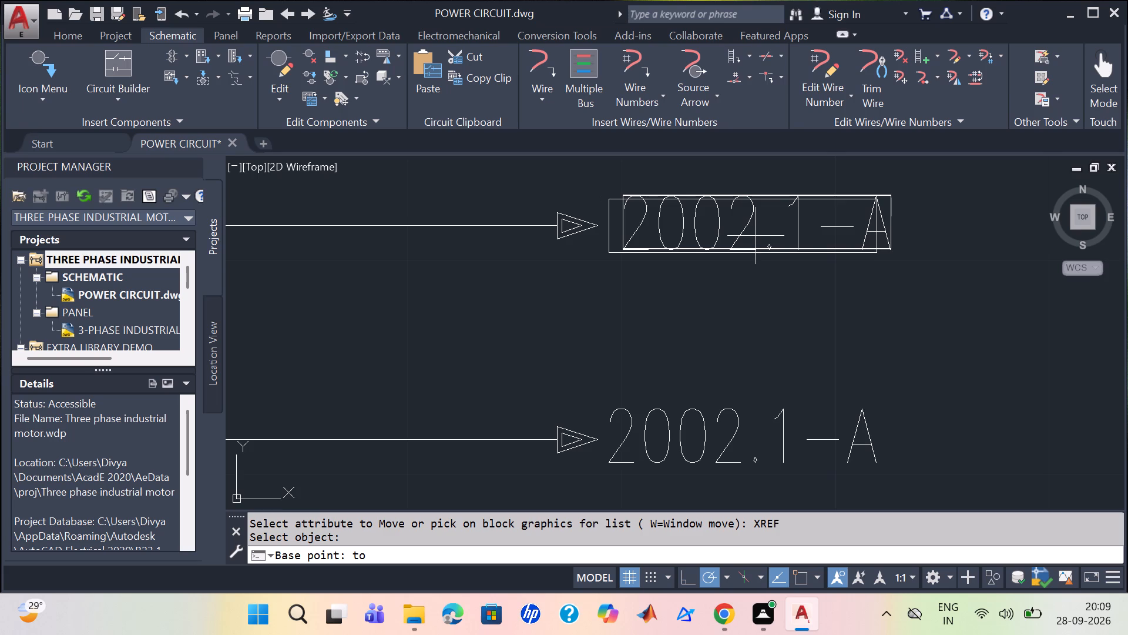
left_click_drag(756, 236, 758, 235)
left_click(758, 235)
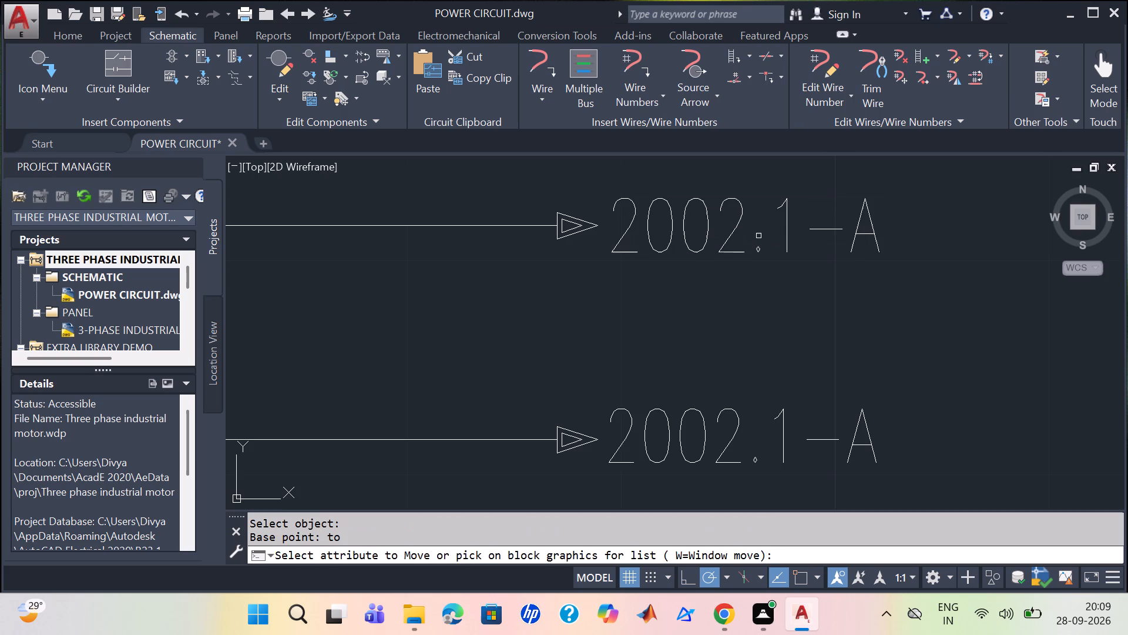
scroll(851, 480, "down", 1)
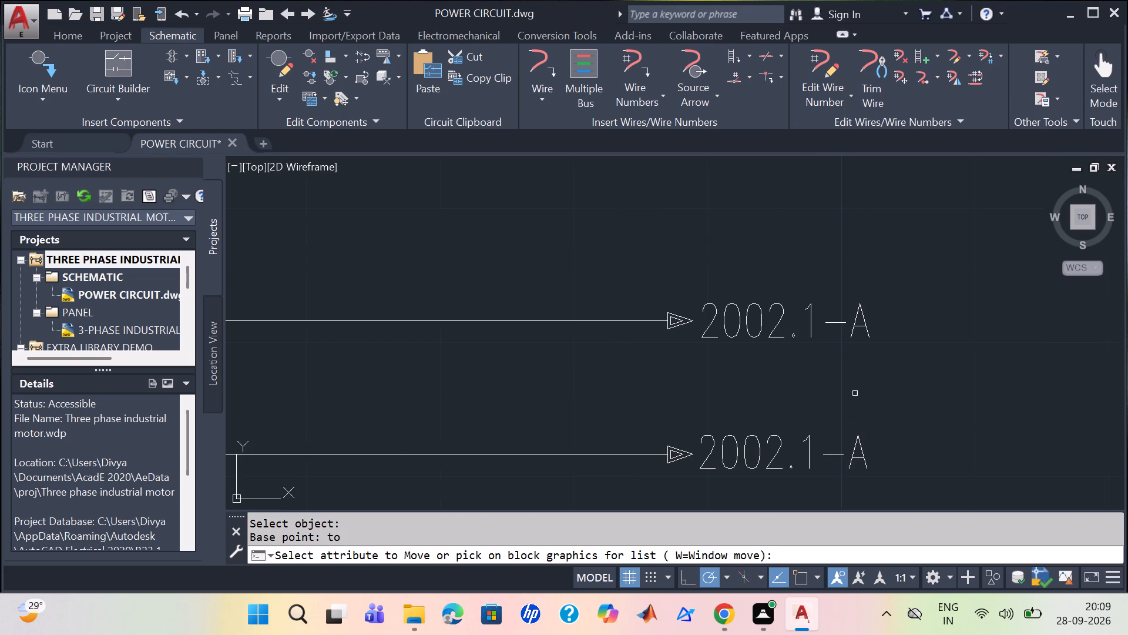
middle_click_drag(856, 394, 829, 248)
scroll(751, 303, "down", 1)
scroll(672, 316, "down", 1)
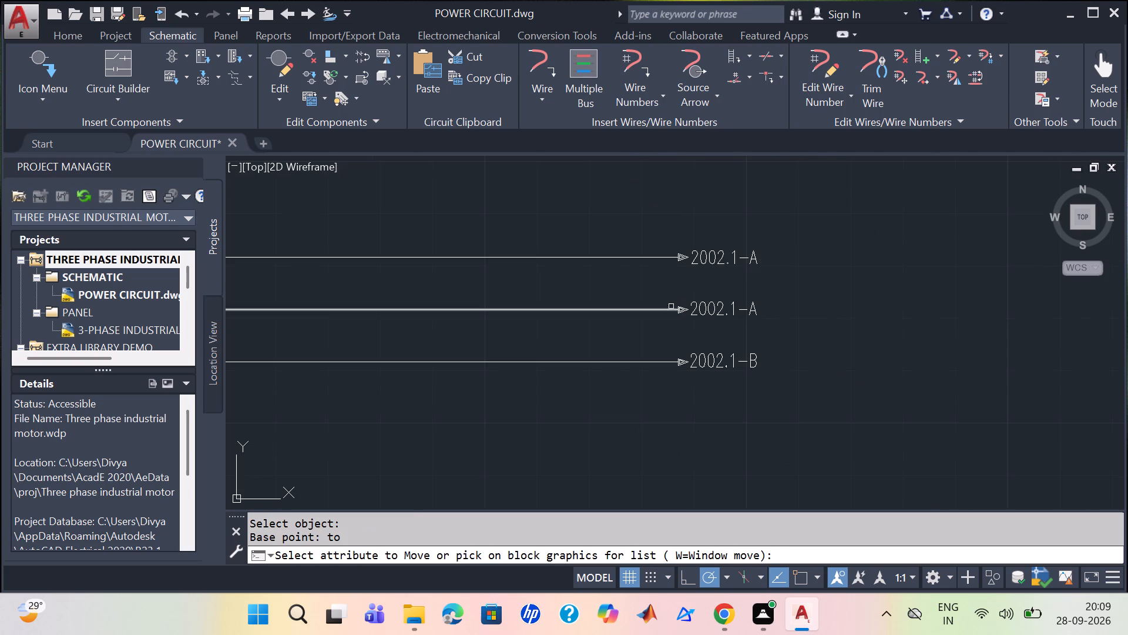
Look over the three bus wires and their vertical branches from the source arrows back to the starting corner.
middle_click_drag(641, 288, 817, 263)
scroll(672, 280, "down", 2)
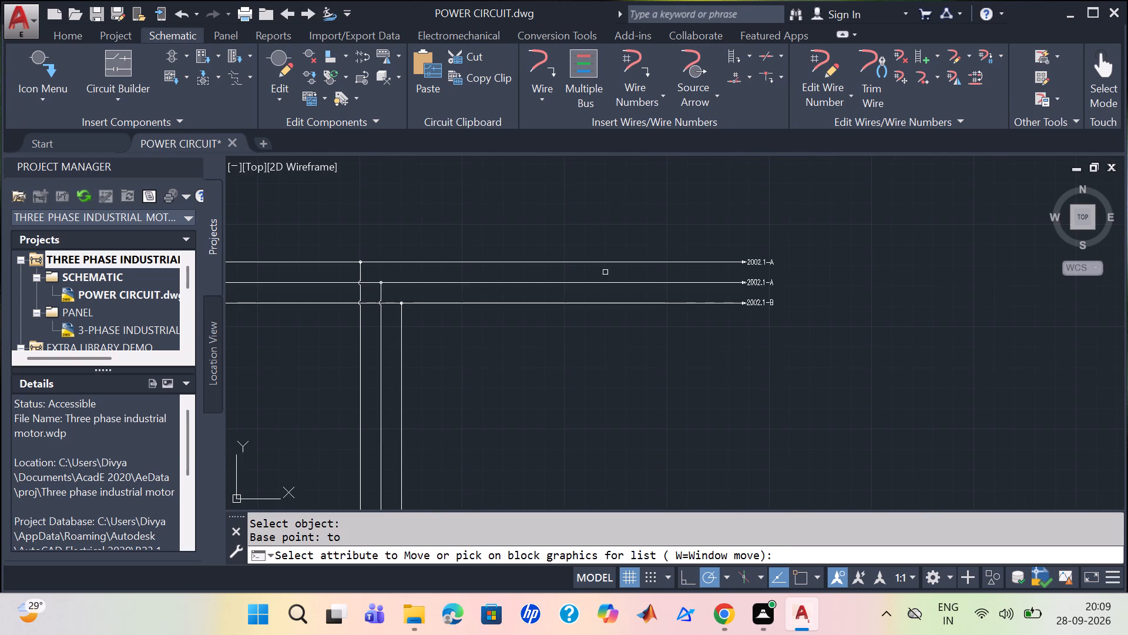
middle_click_drag(603, 272, 805, 247)
scroll(582, 307, "up", 2)
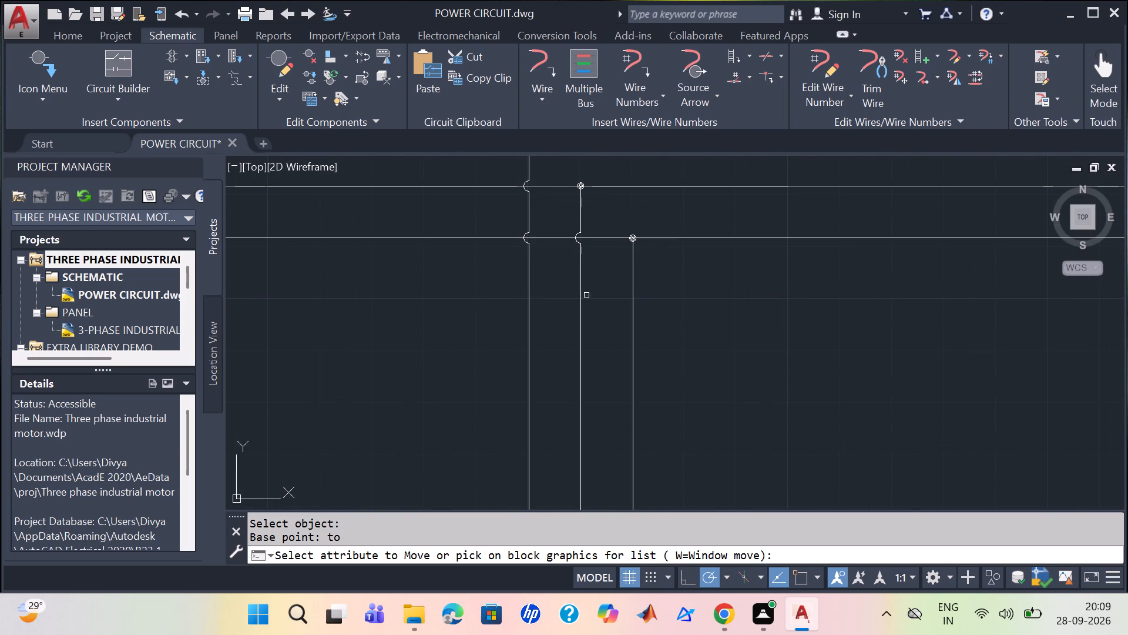
middle_click_drag(586, 294, 755, 284)
scroll(525, 263, "down", 3)
middle_click_drag(343, 265, 662, 260)
scroll(519, 279, "up", 3)
middle_click(641, 254)
scroll(639, 254, "down", 2)
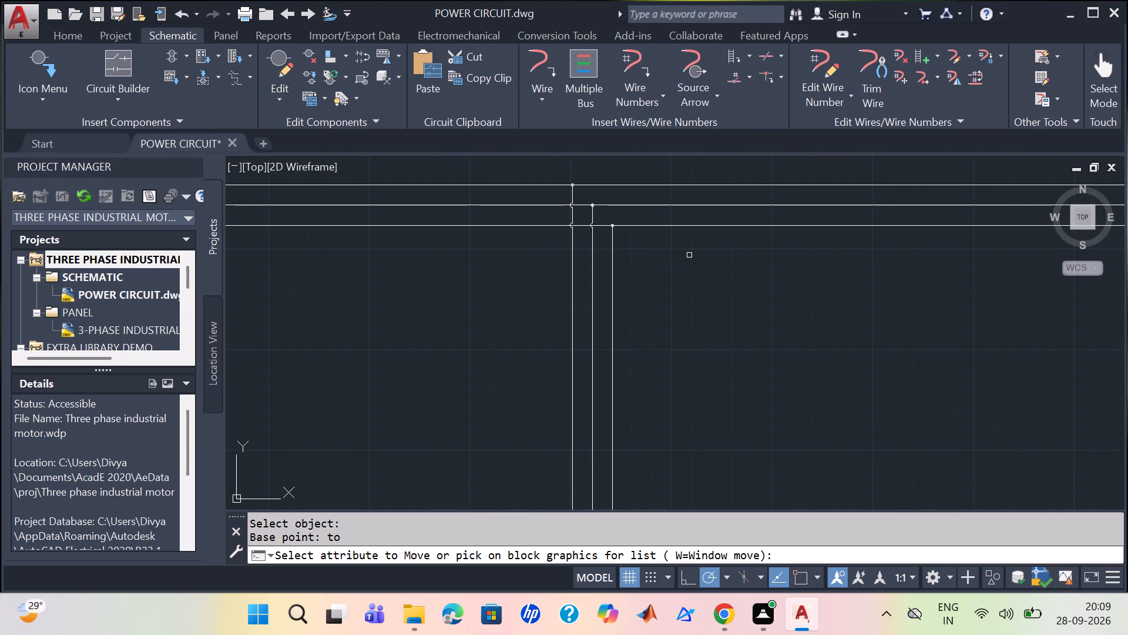
scroll(696, 262, "down", 1)
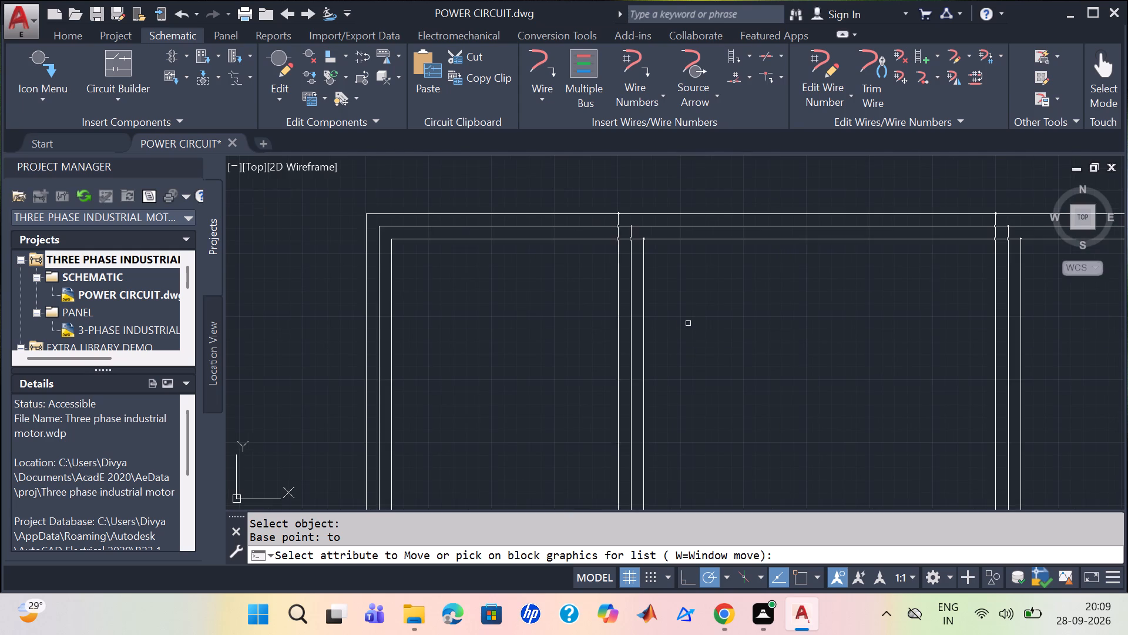
middle_click_drag(687, 324, 708, 245)
scroll(704, 249, "down", 1)
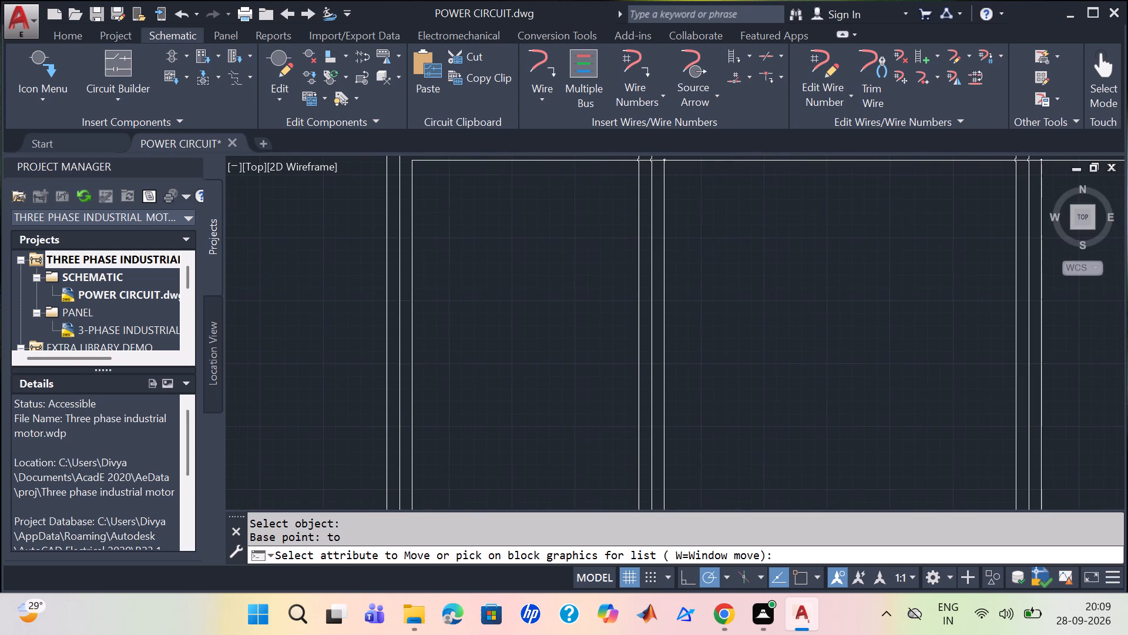
scroll(746, 253, "up", 1)
middle_click_drag(743, 254, 721, 262)
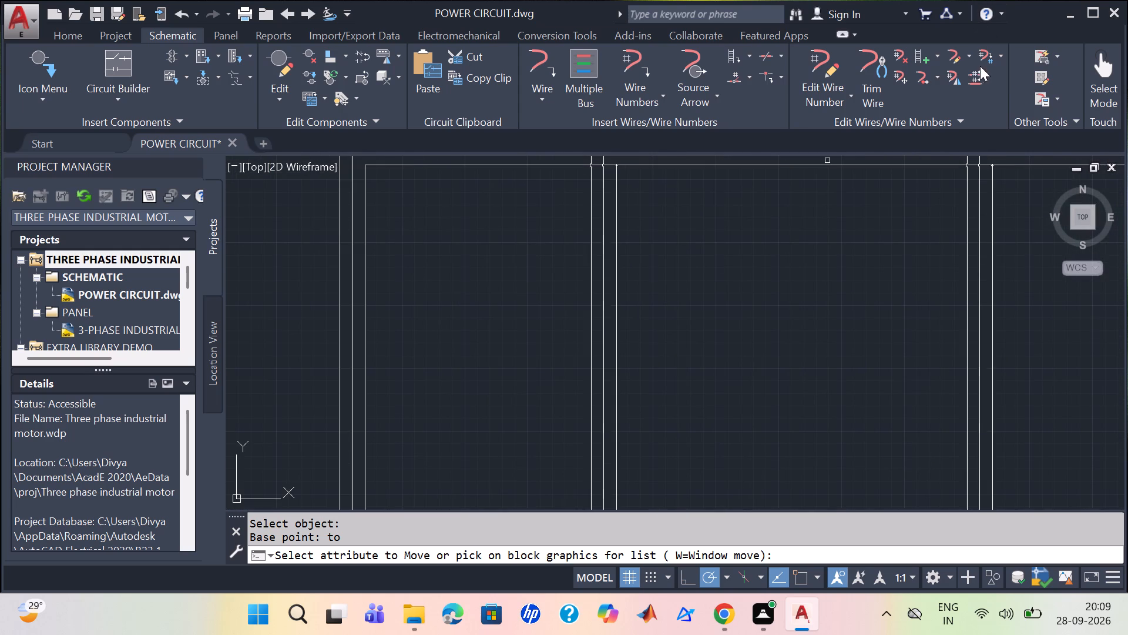
Import all wire types from the Connector drawing in the Point2Point project folder using Create/Edit Wire Type.
left_click(973, 59)
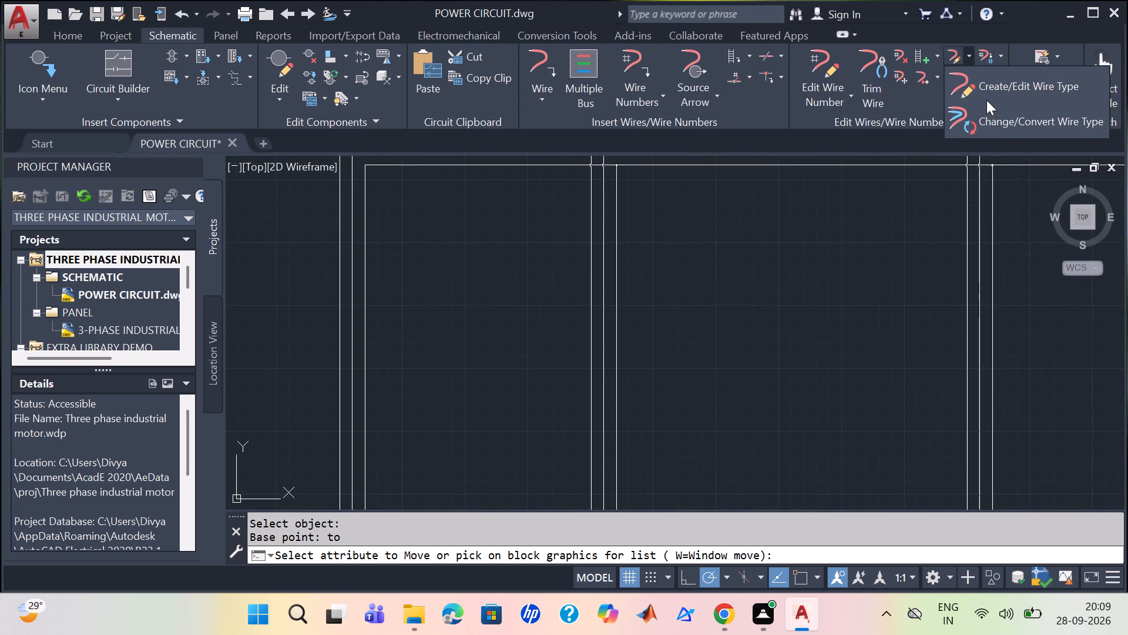
left_click(991, 97)
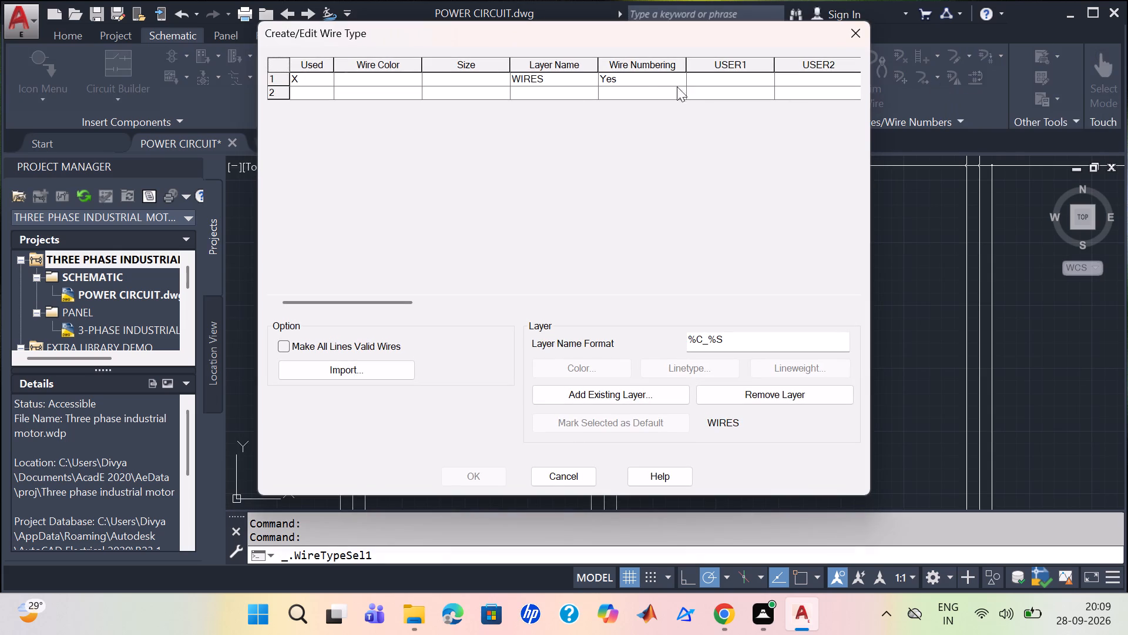
left_click(335, 363)
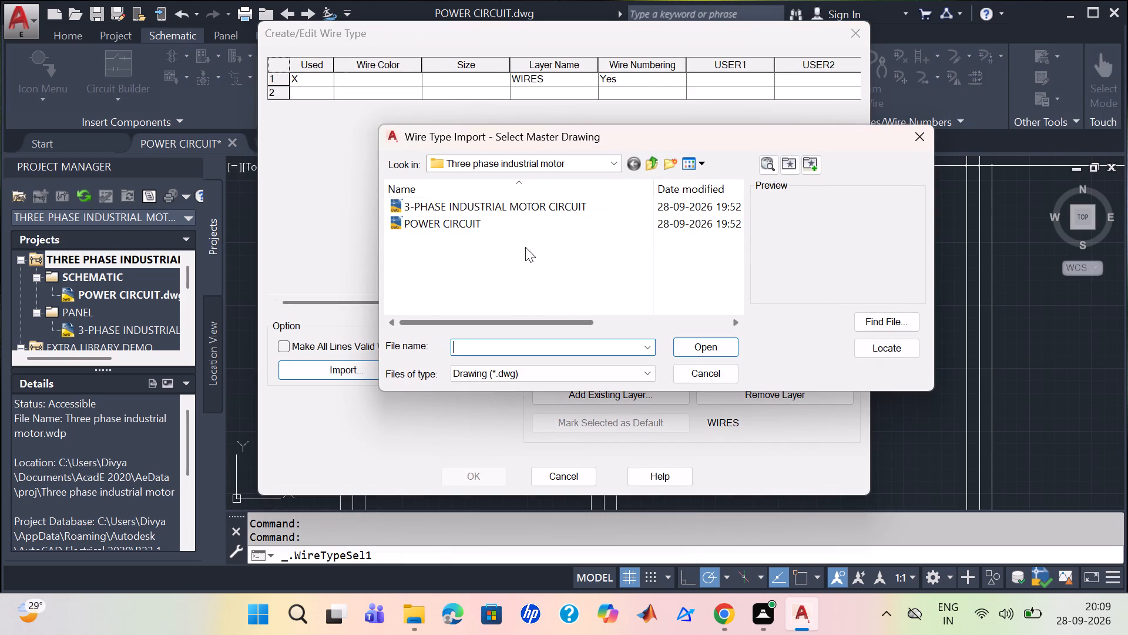
left_click(616, 163)
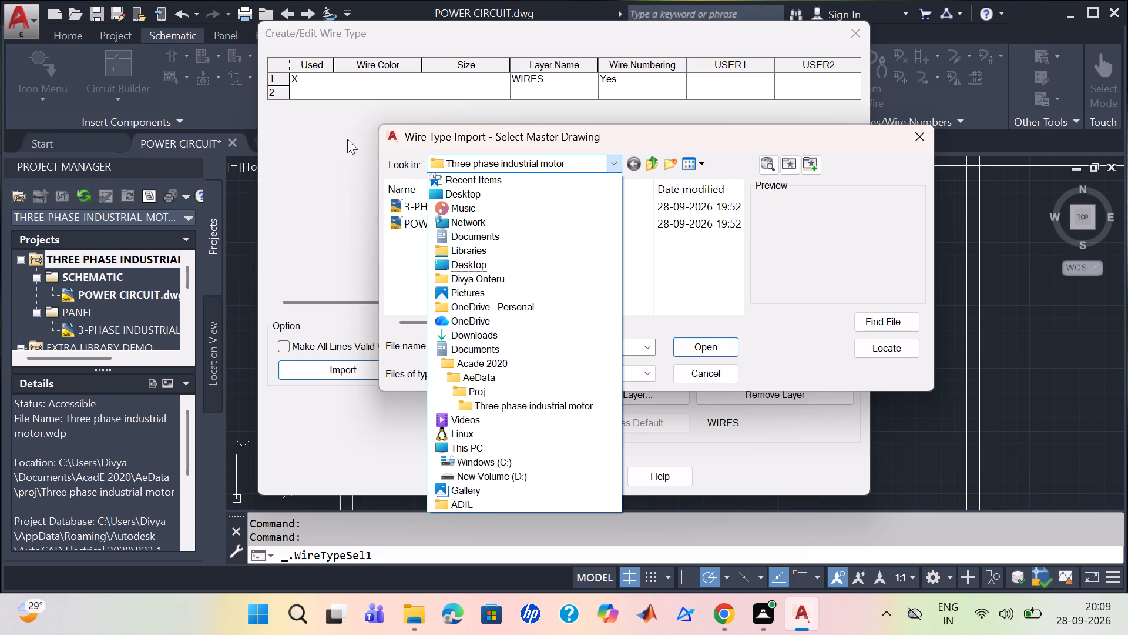
scroll(551, 383, "down", 2)
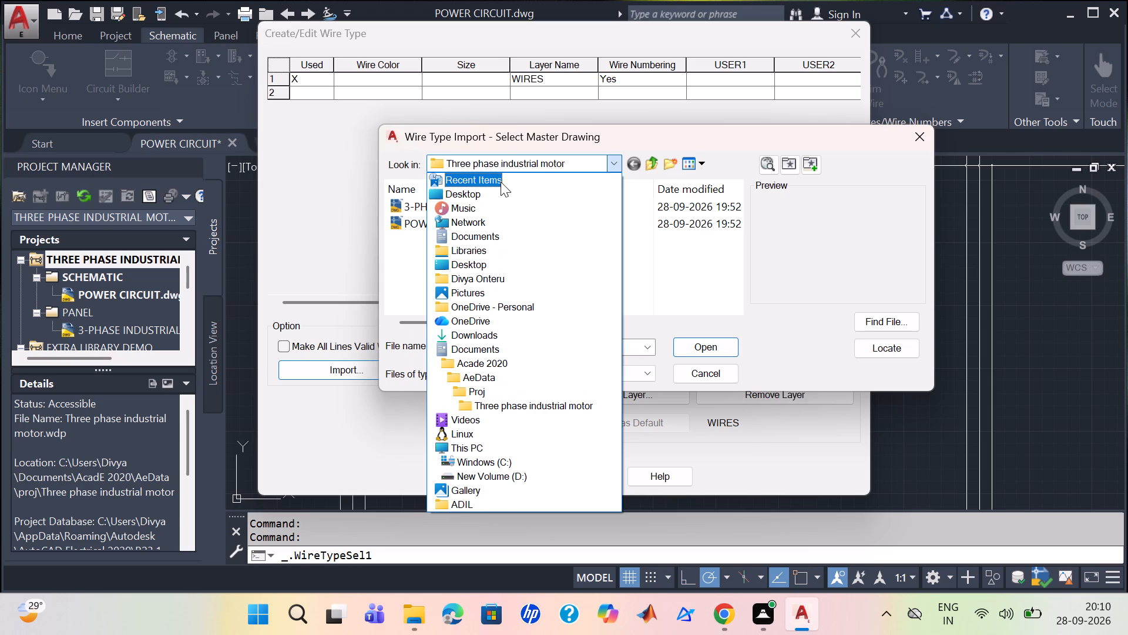
left_click(472, 388)
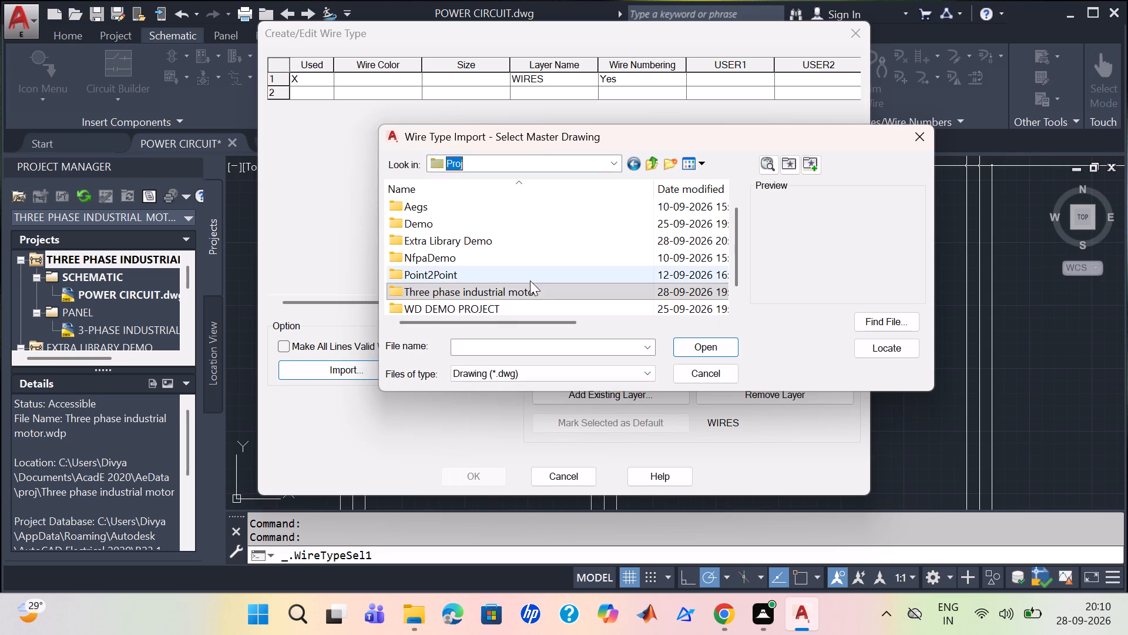
double_click(508, 278)
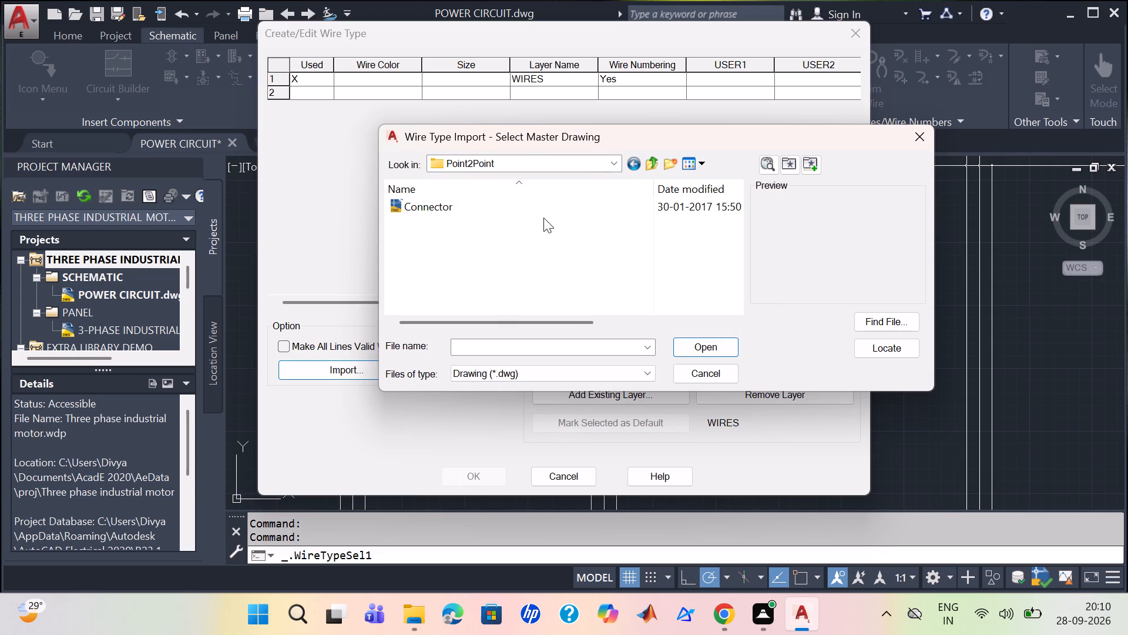
double_click(551, 205)
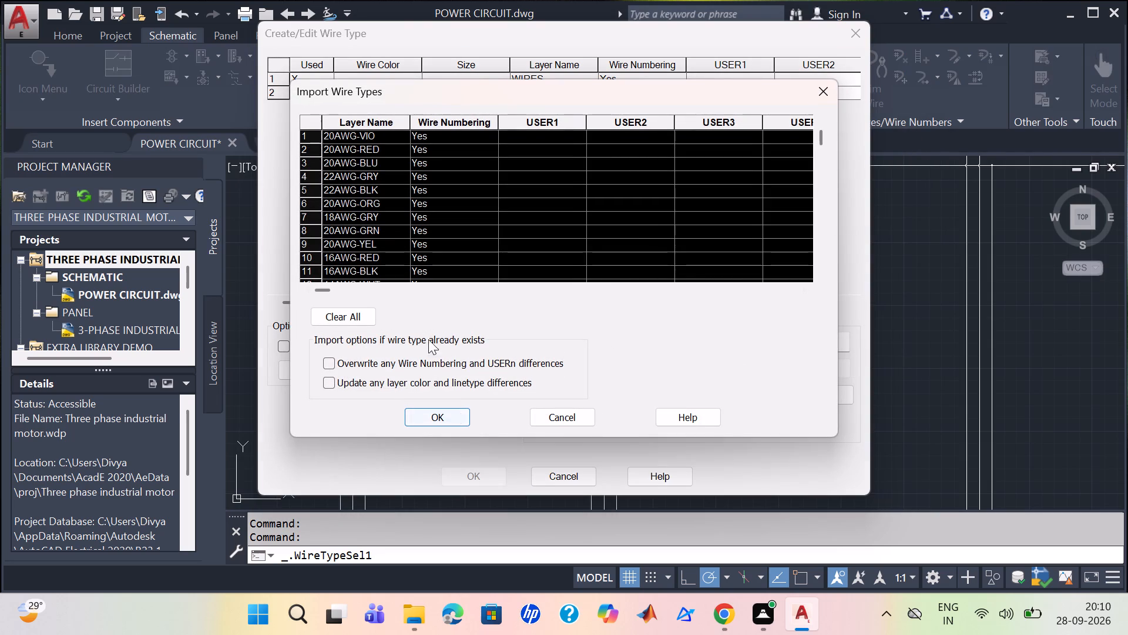
left_click(454, 423)
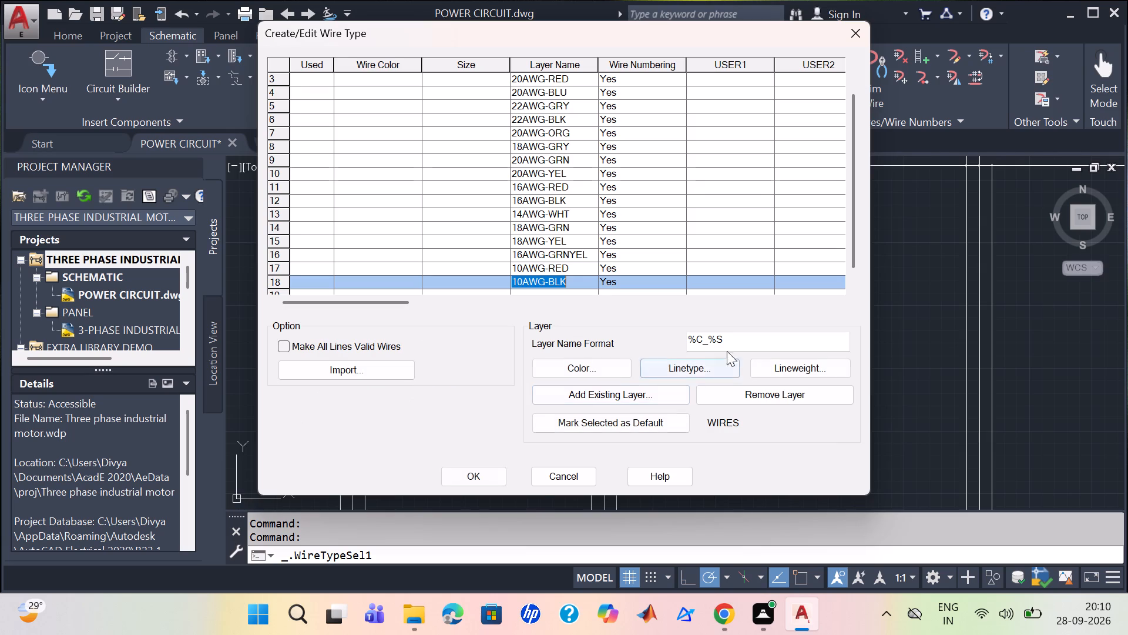
left_click(461, 471)
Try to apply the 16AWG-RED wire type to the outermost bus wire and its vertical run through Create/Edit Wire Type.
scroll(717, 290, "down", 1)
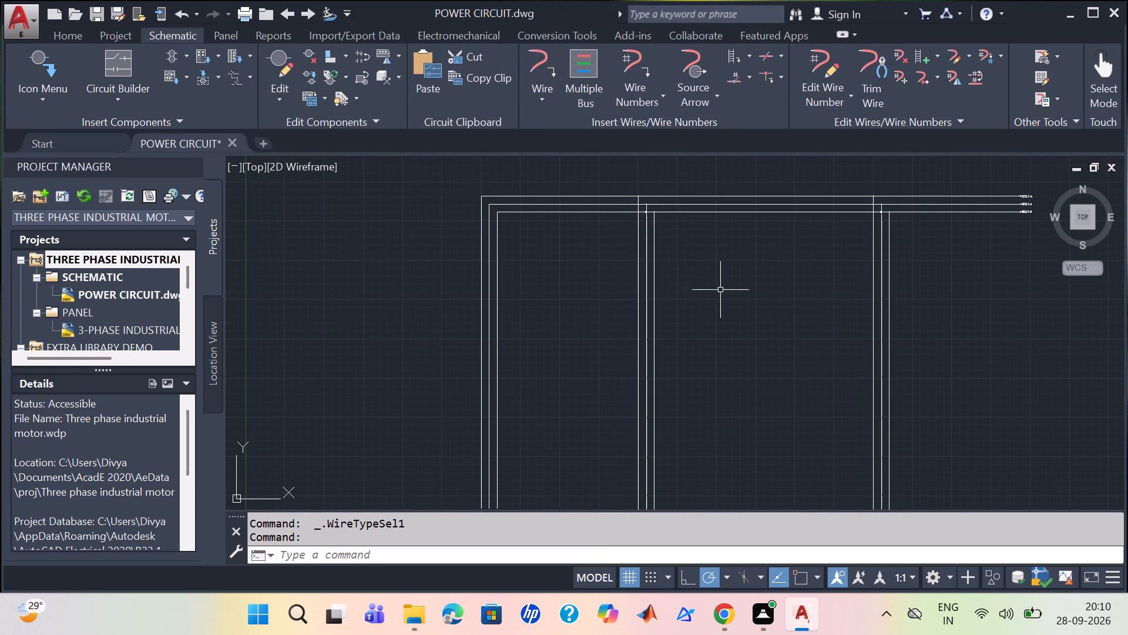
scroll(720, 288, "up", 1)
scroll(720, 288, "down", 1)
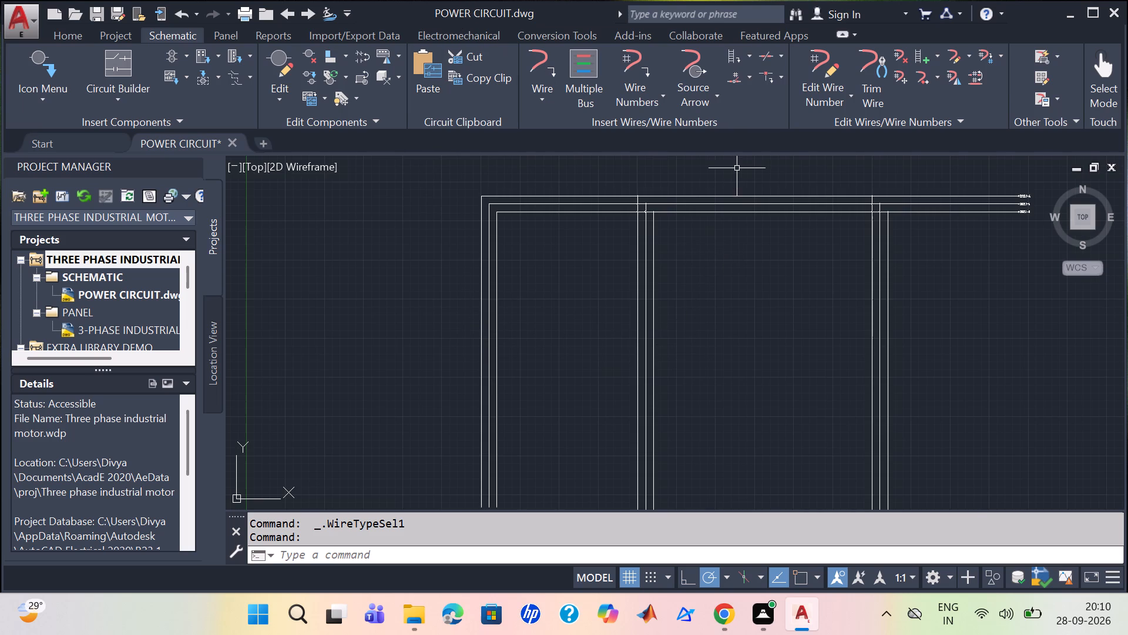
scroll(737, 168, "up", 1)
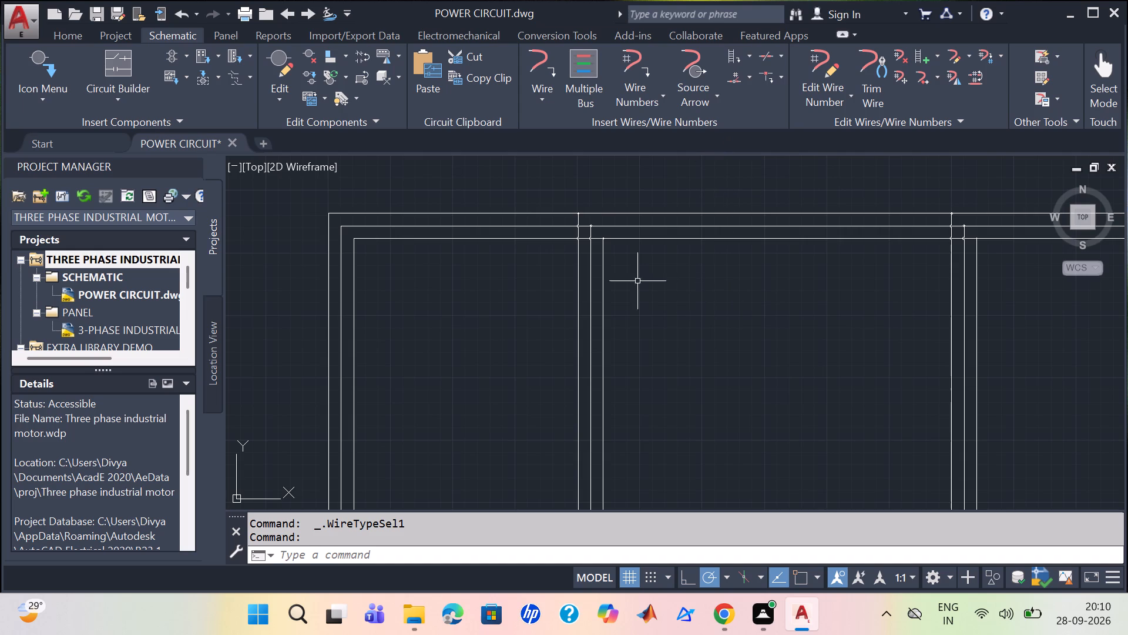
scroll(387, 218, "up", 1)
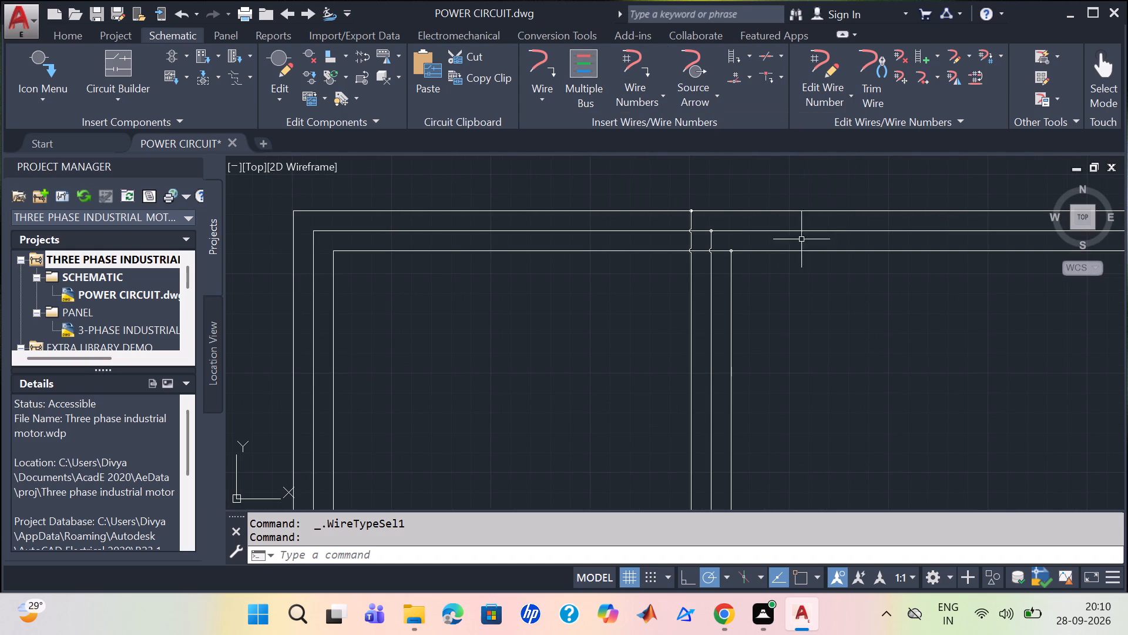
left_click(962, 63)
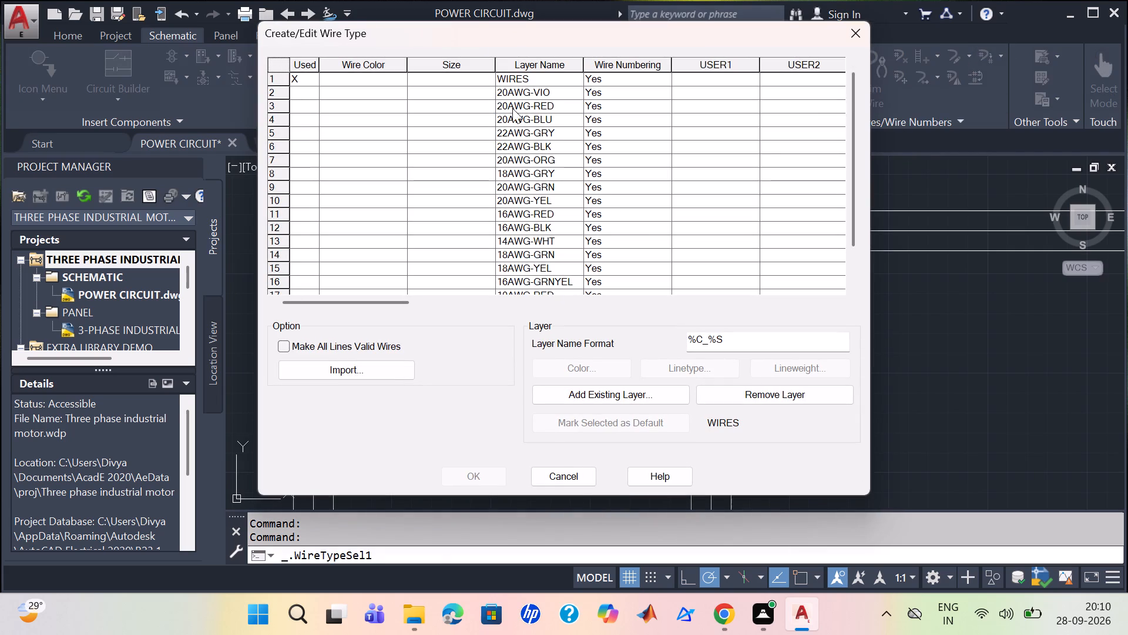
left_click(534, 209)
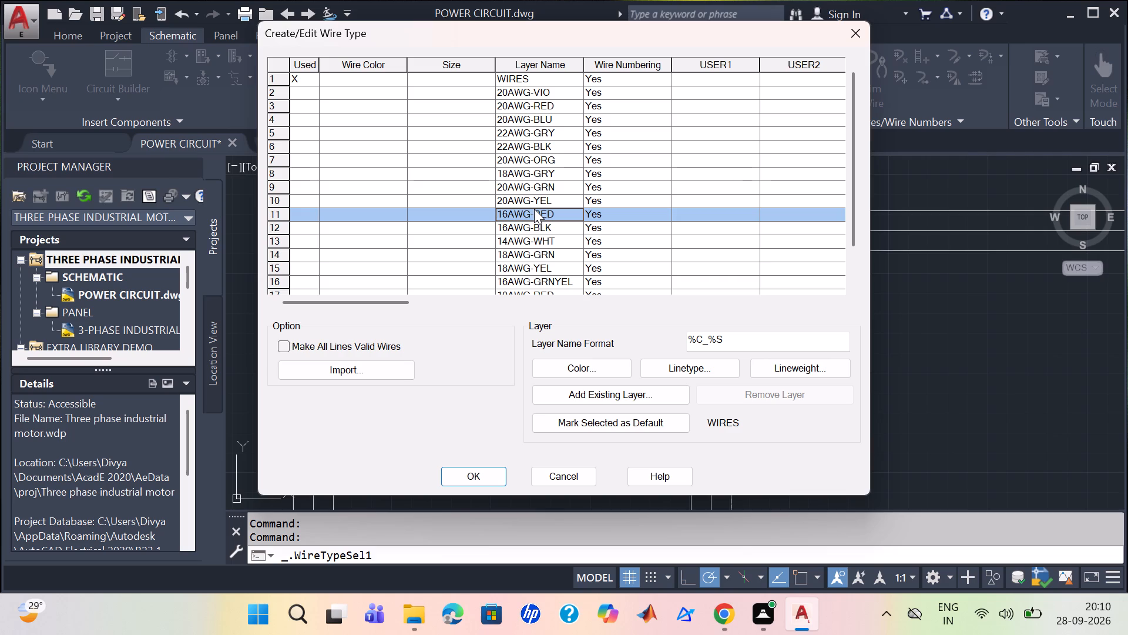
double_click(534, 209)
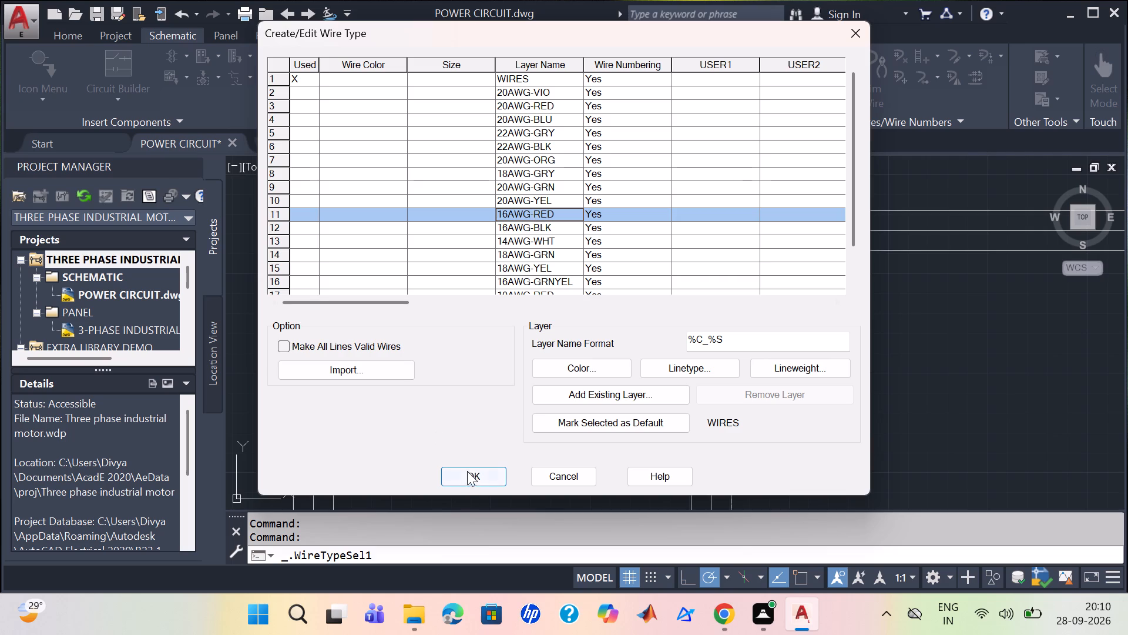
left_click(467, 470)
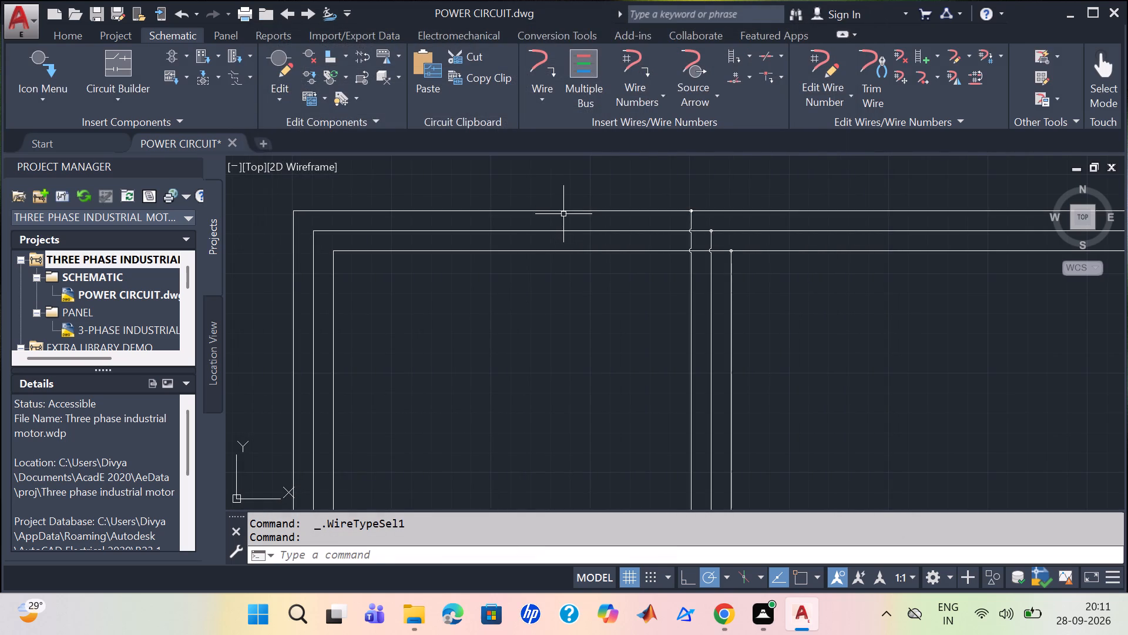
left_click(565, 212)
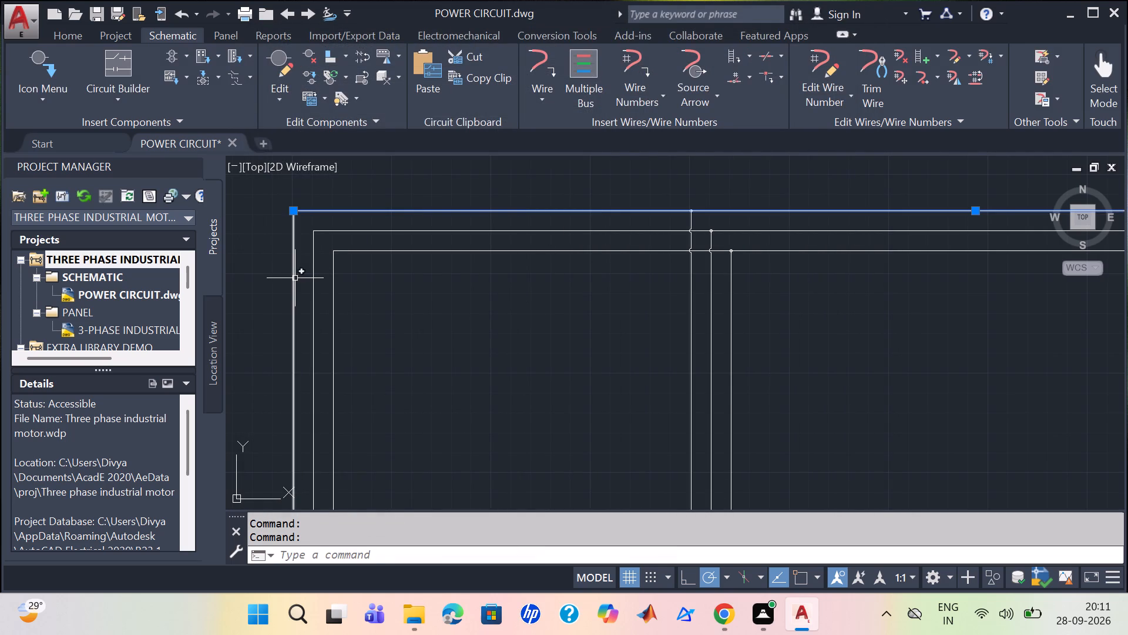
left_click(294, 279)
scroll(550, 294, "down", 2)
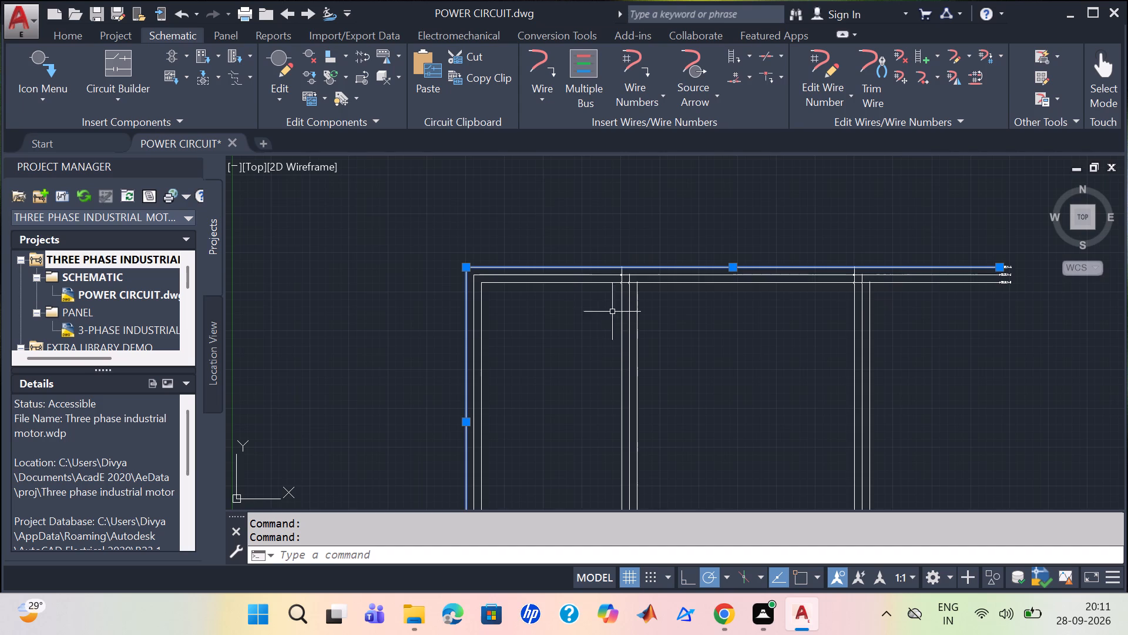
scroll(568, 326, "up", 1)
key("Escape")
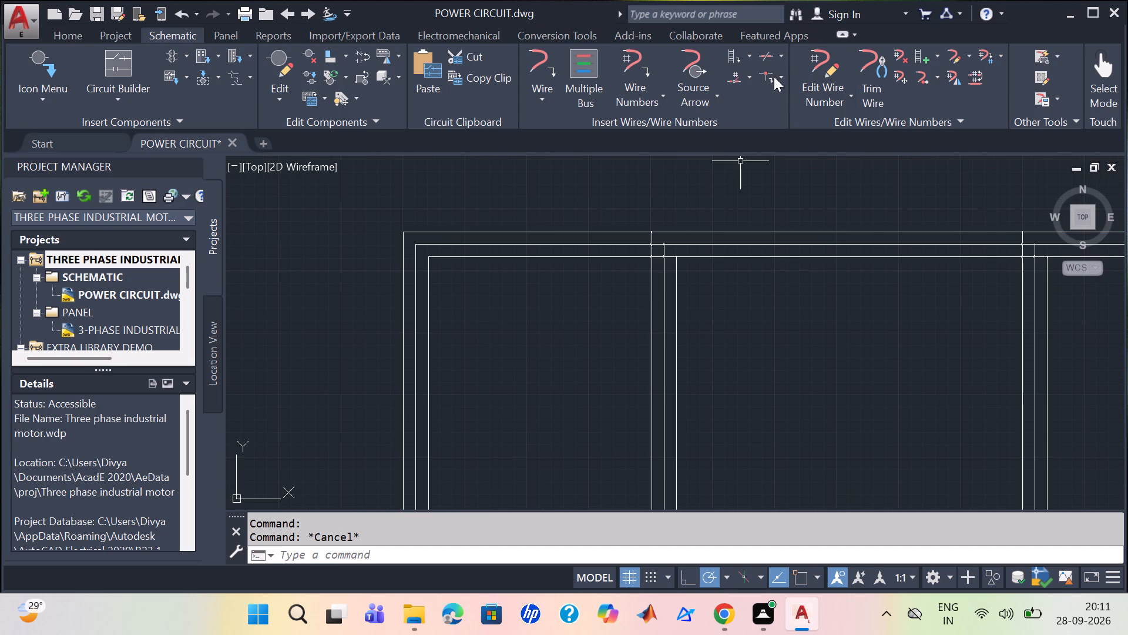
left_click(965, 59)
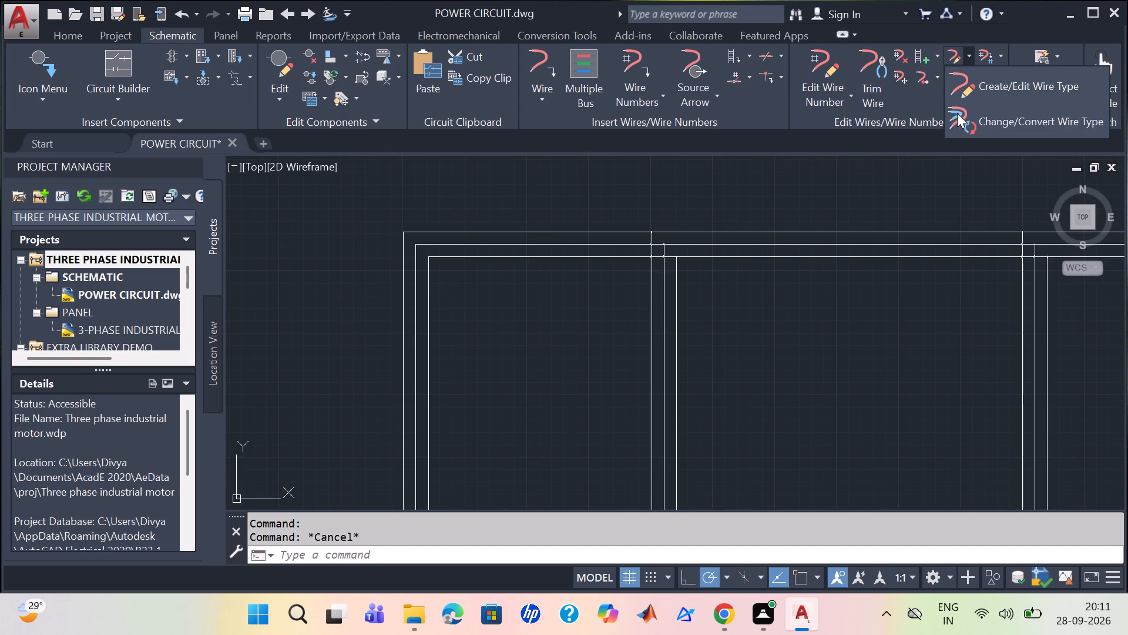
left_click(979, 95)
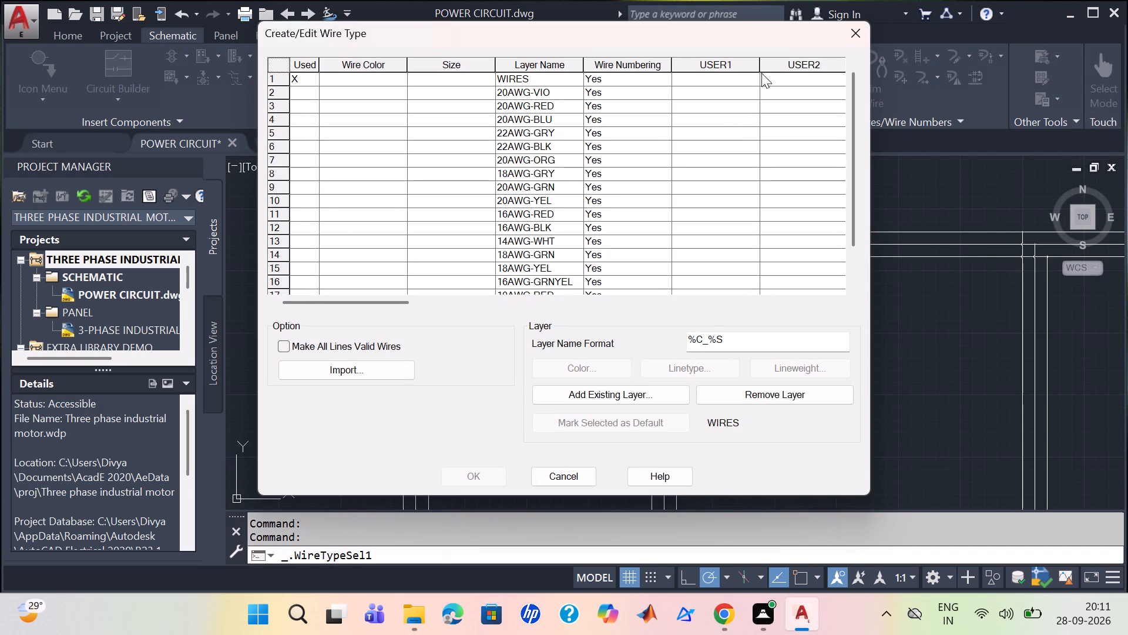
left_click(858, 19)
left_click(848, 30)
Convert the outermost bus wire and all segments of its three vertical runs to 16AWG-RED using Change/Convert Wire Type.
left_click(968, 54)
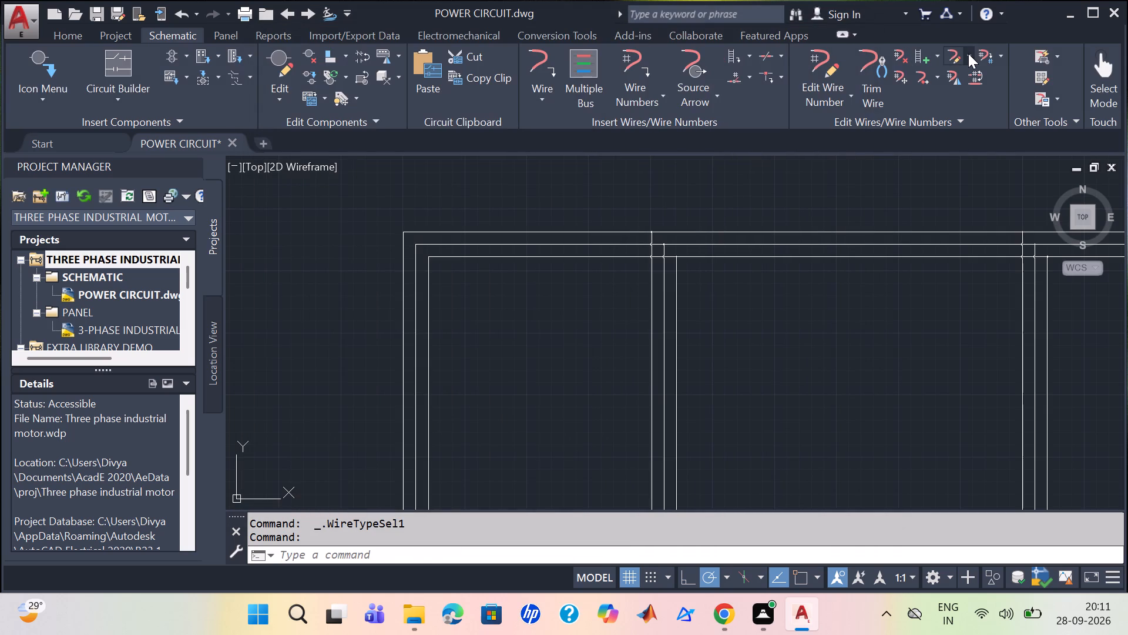
left_click(993, 130)
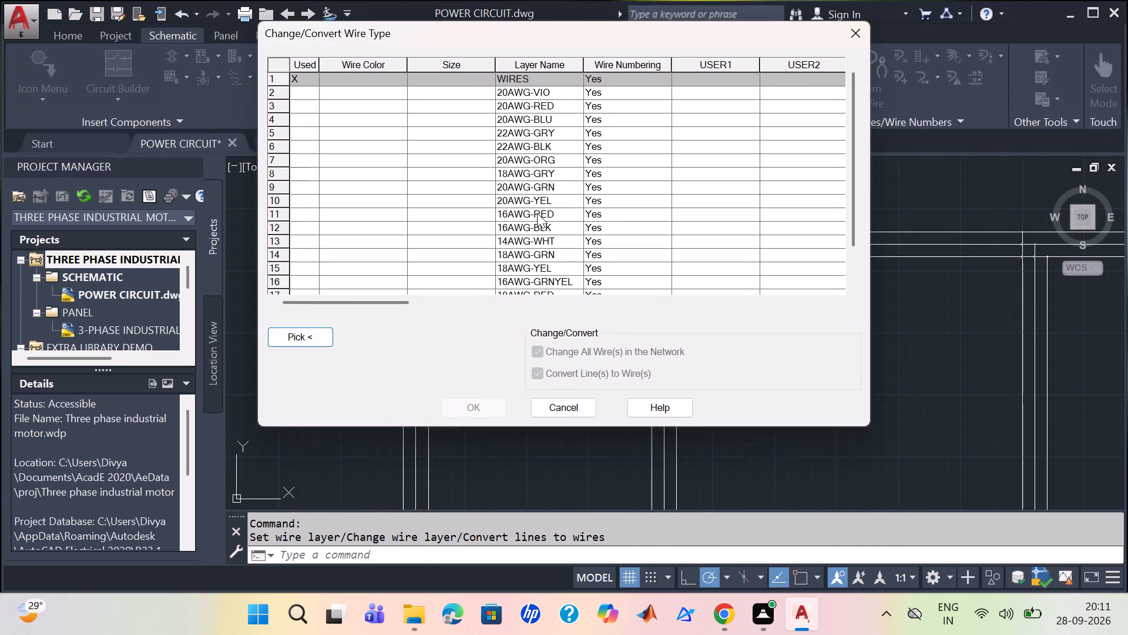
scroll(540, 210, "down", 1)
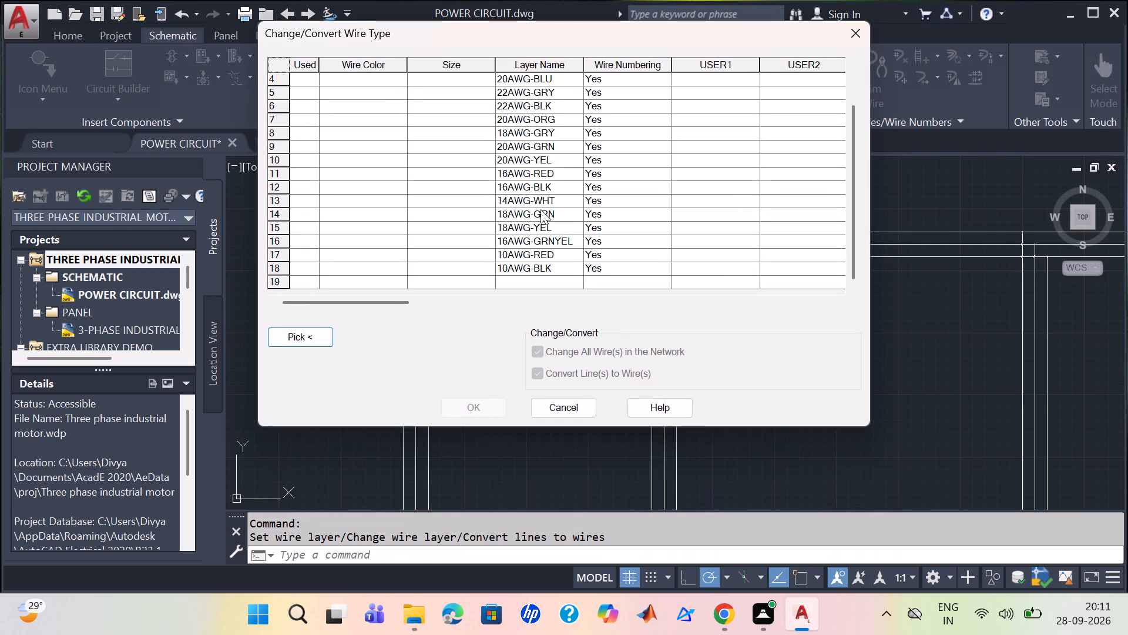
left_click(514, 168)
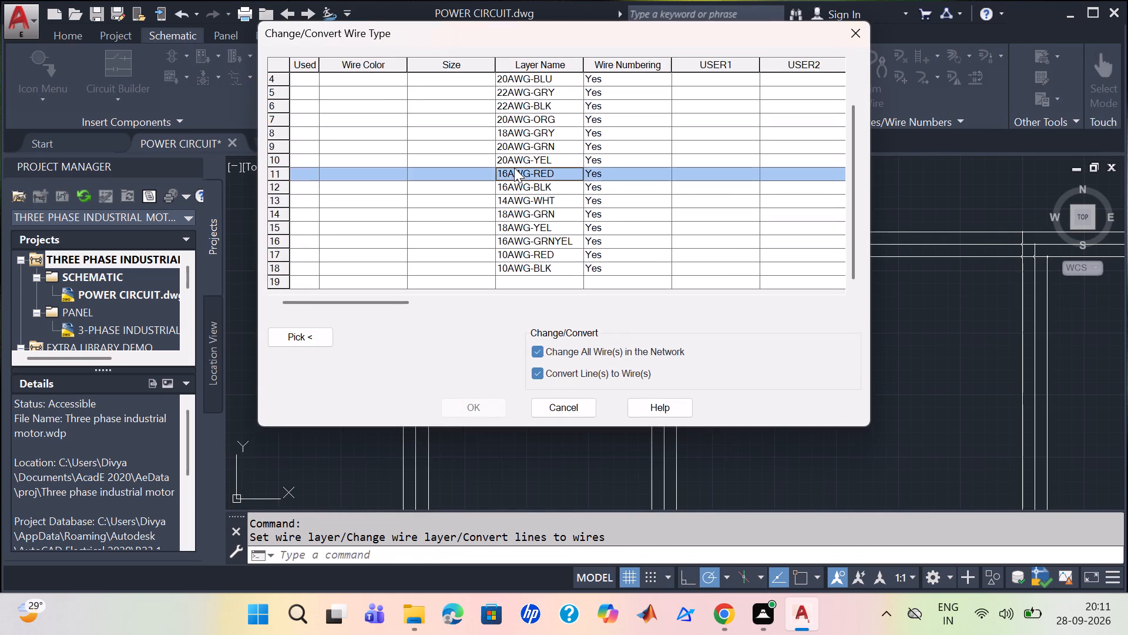
left_click(472, 400)
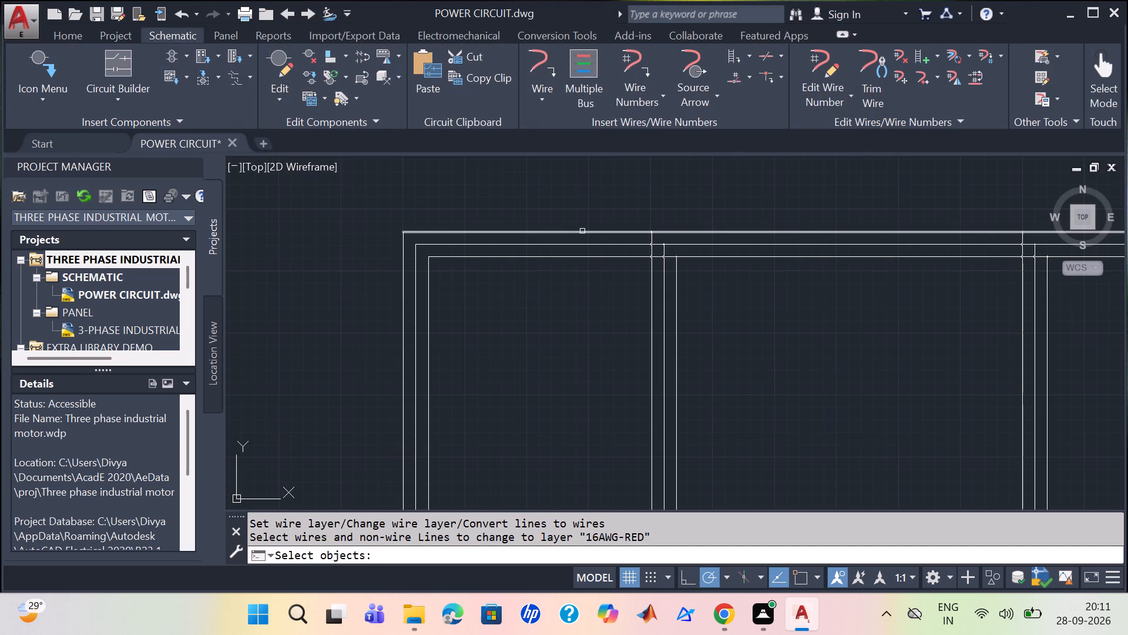
left_click(582, 231)
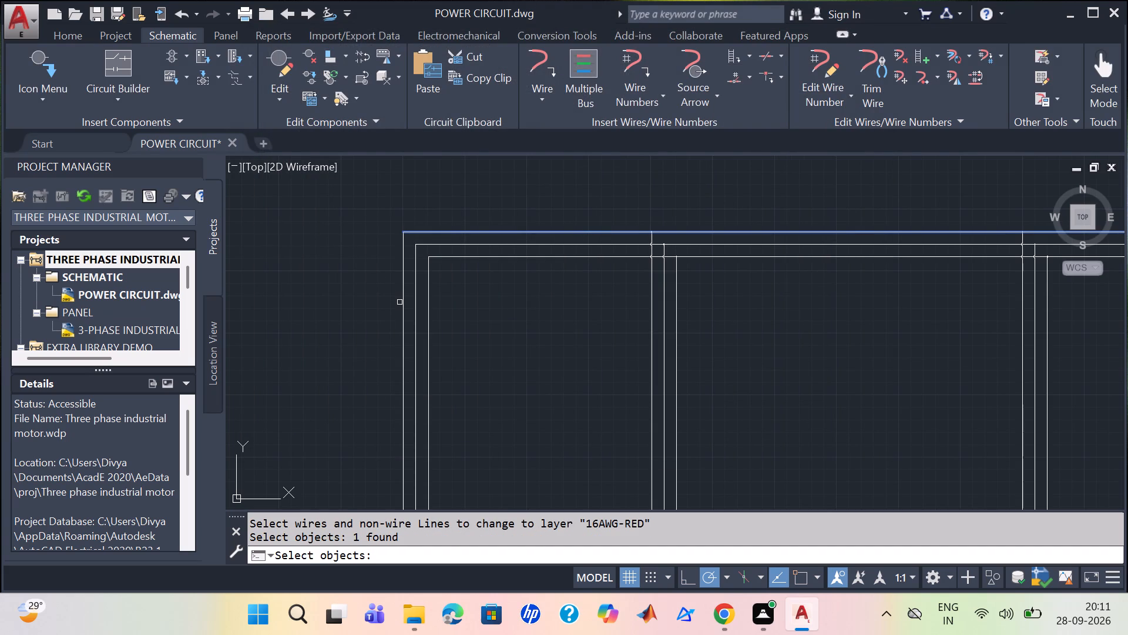
left_click(403, 307)
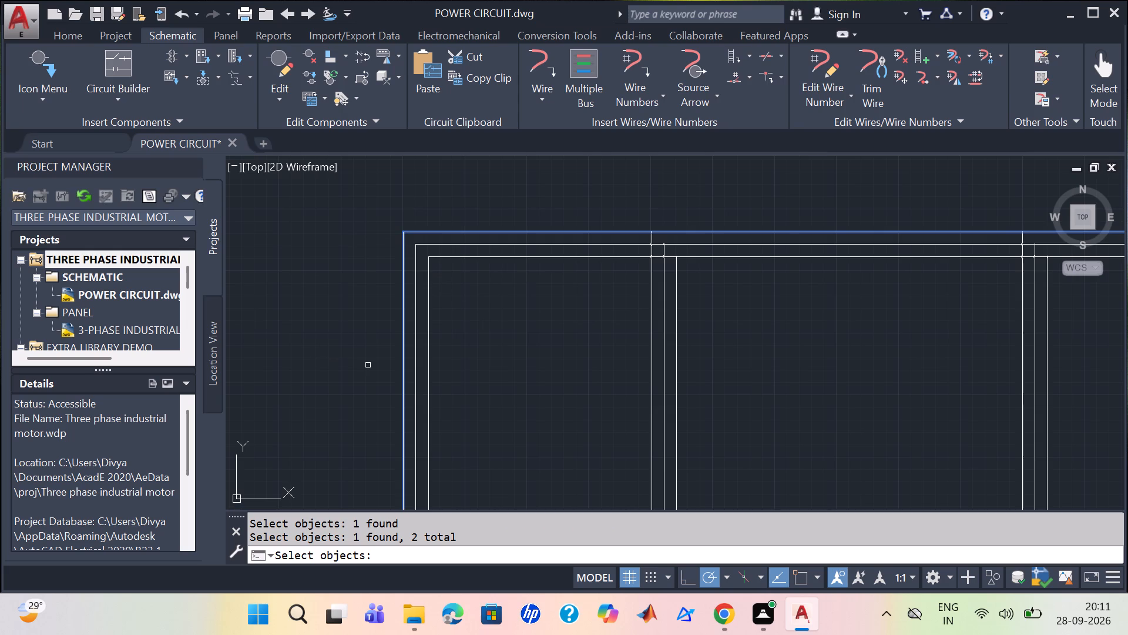
left_click(652, 318)
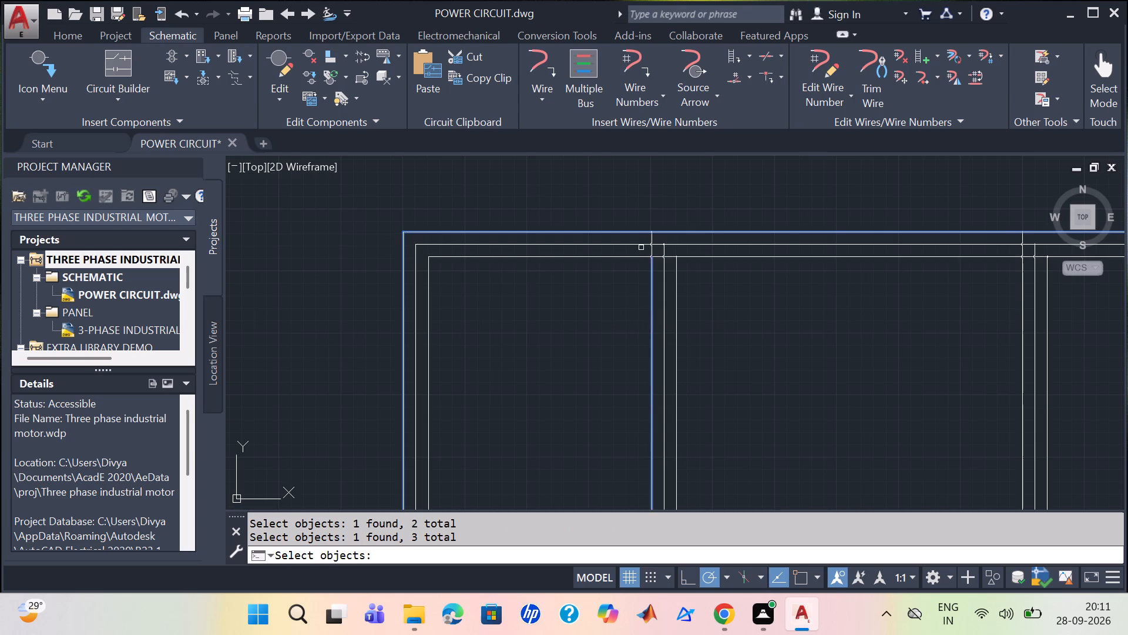
scroll(653, 248, "up", 3)
left_click(638, 261)
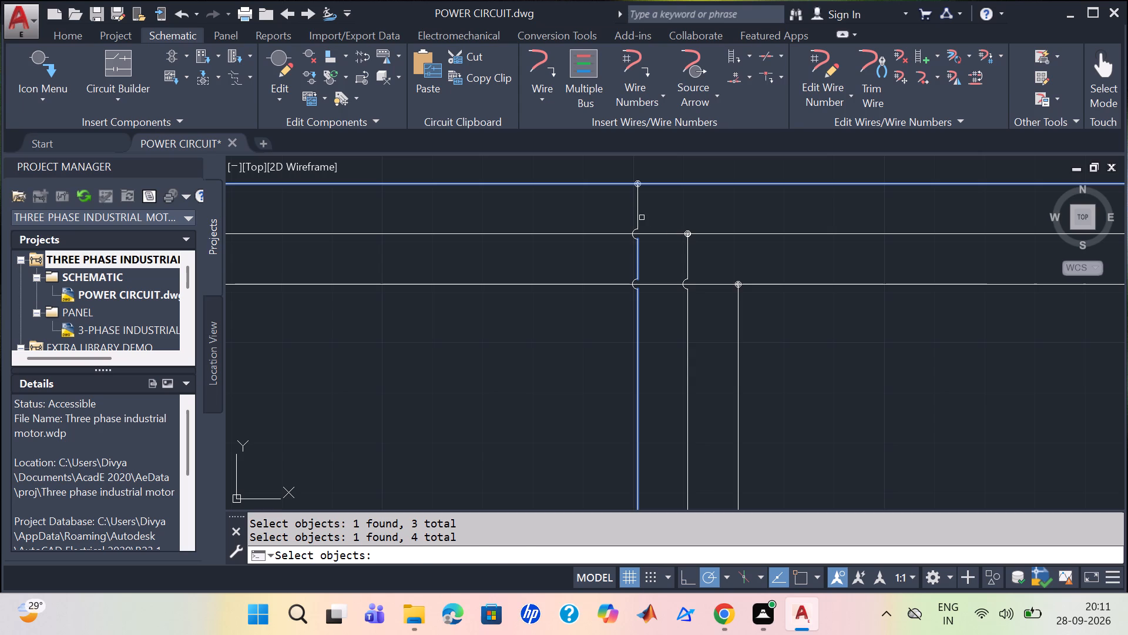
left_click(640, 216)
key("Escape")
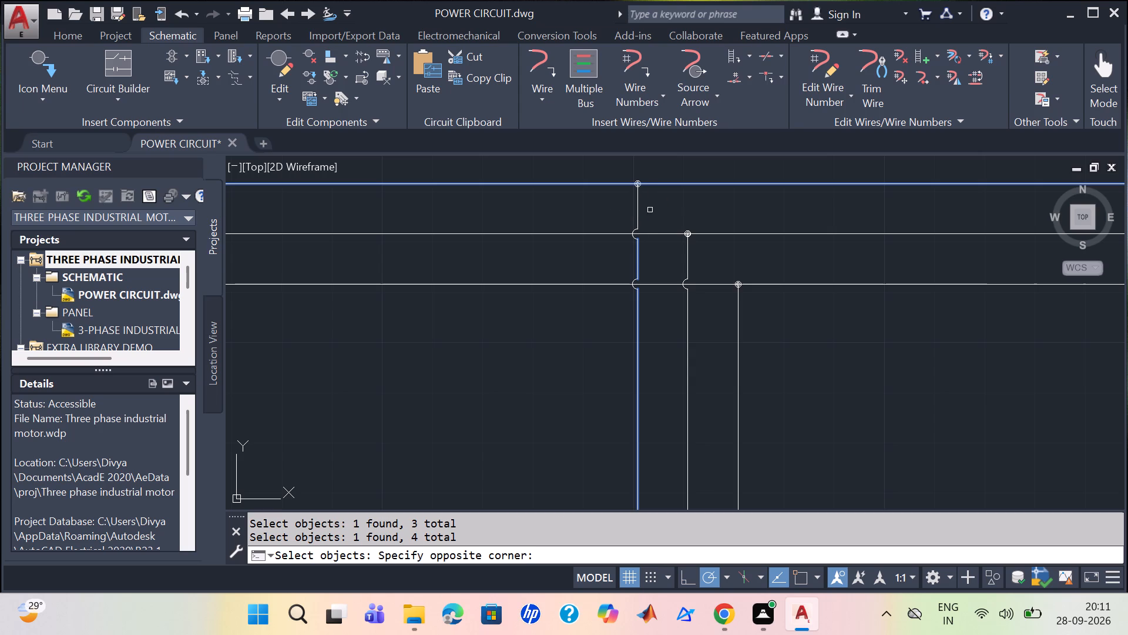
left_click(971, 56)
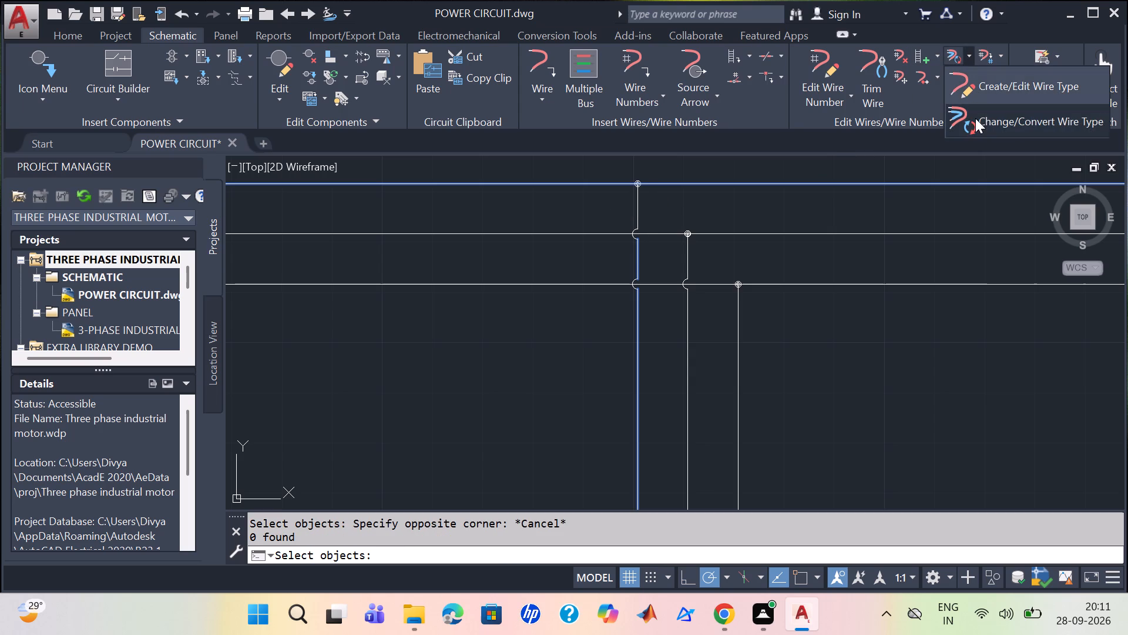
left_click(575, 209)
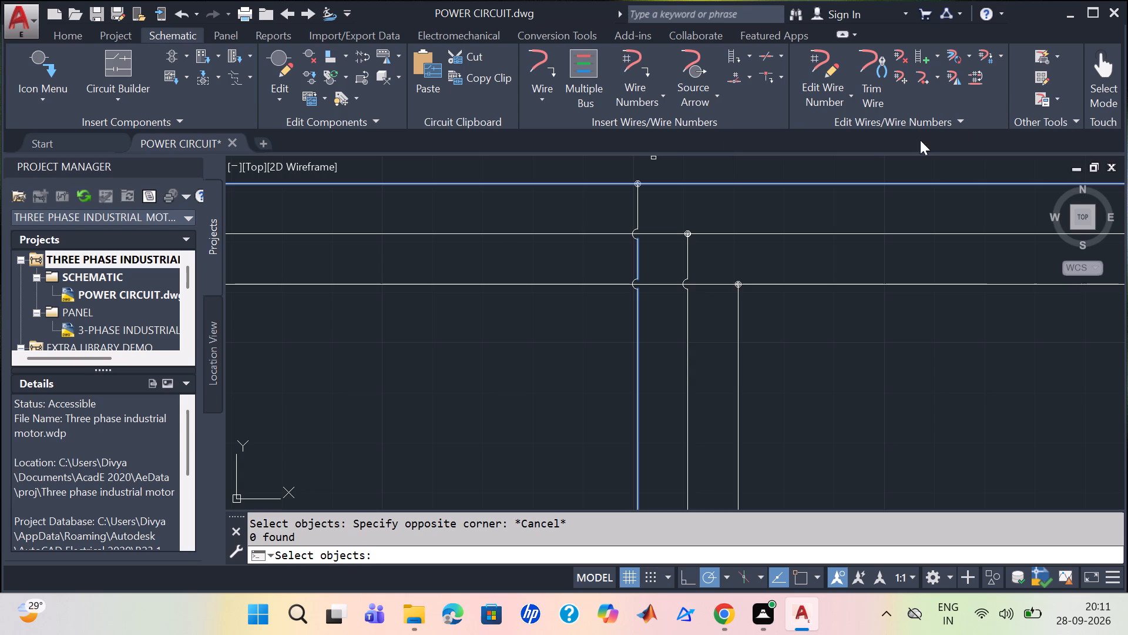
left_click(639, 208)
middle_click_drag(820, 250, 512, 166)
scroll(882, 288, "down", 2)
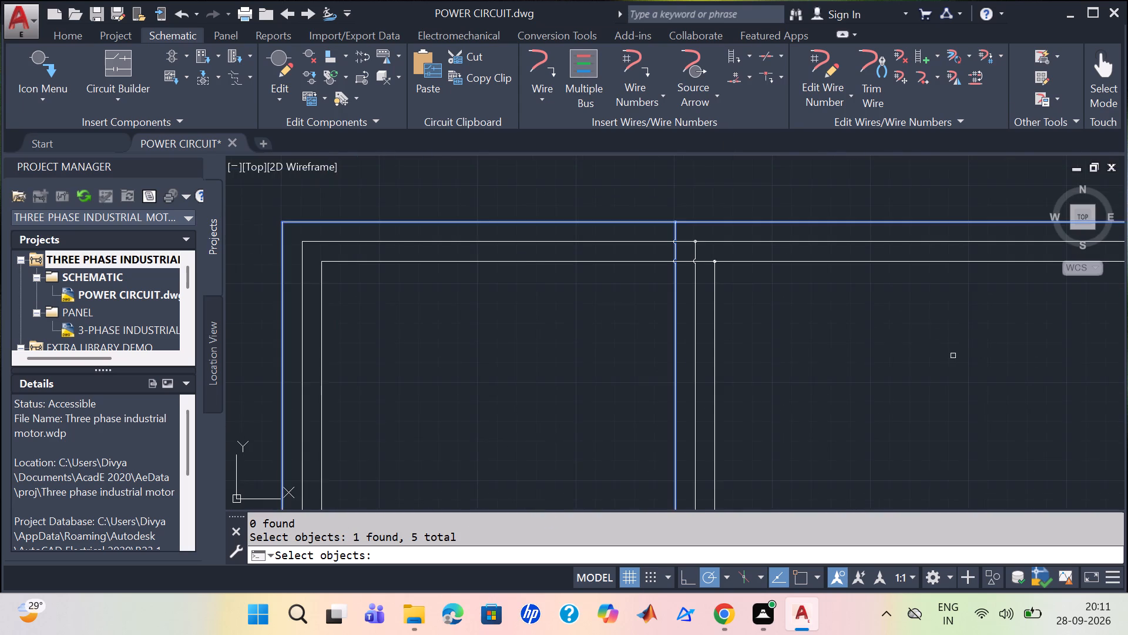
middle_click_drag(952, 358, 627, 183)
scroll(820, 245, "down", 2)
scroll(869, 241, "up", 1)
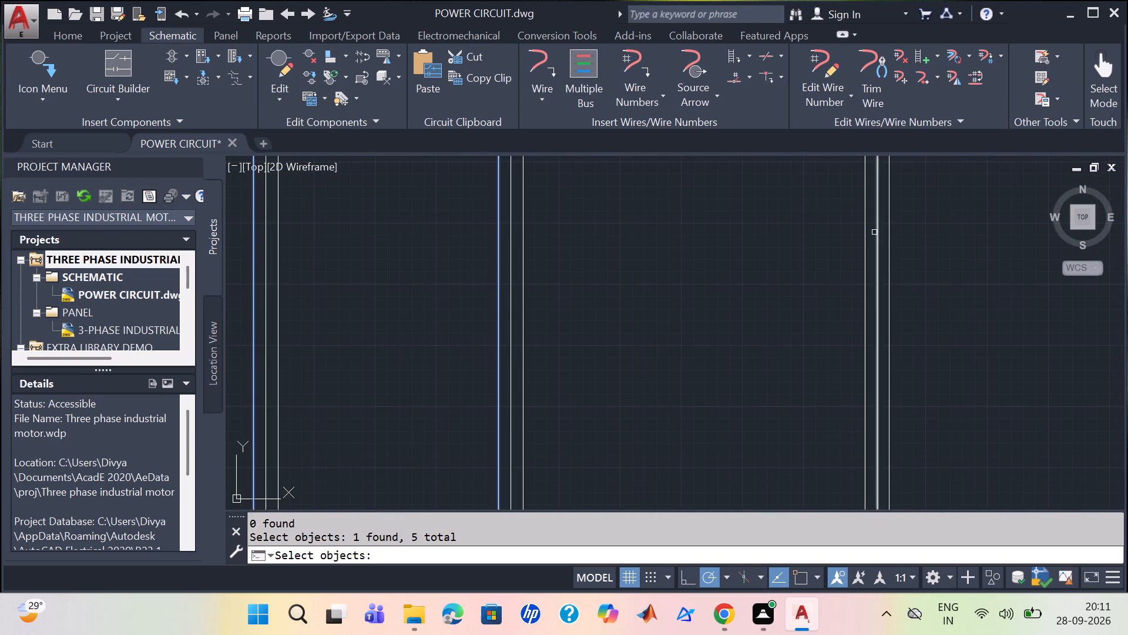
scroll(873, 226, "up", 1)
middle_click_drag(872, 224, 844, 447)
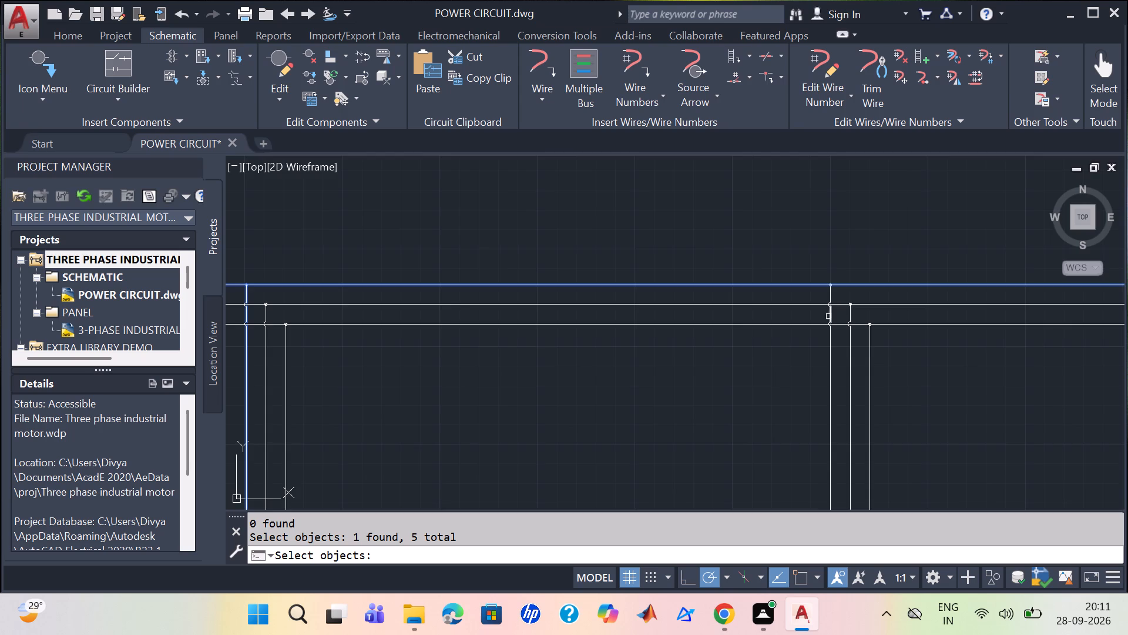
scroll(827, 311, "up", 3)
left_click(835, 278)
left_click(841, 357)
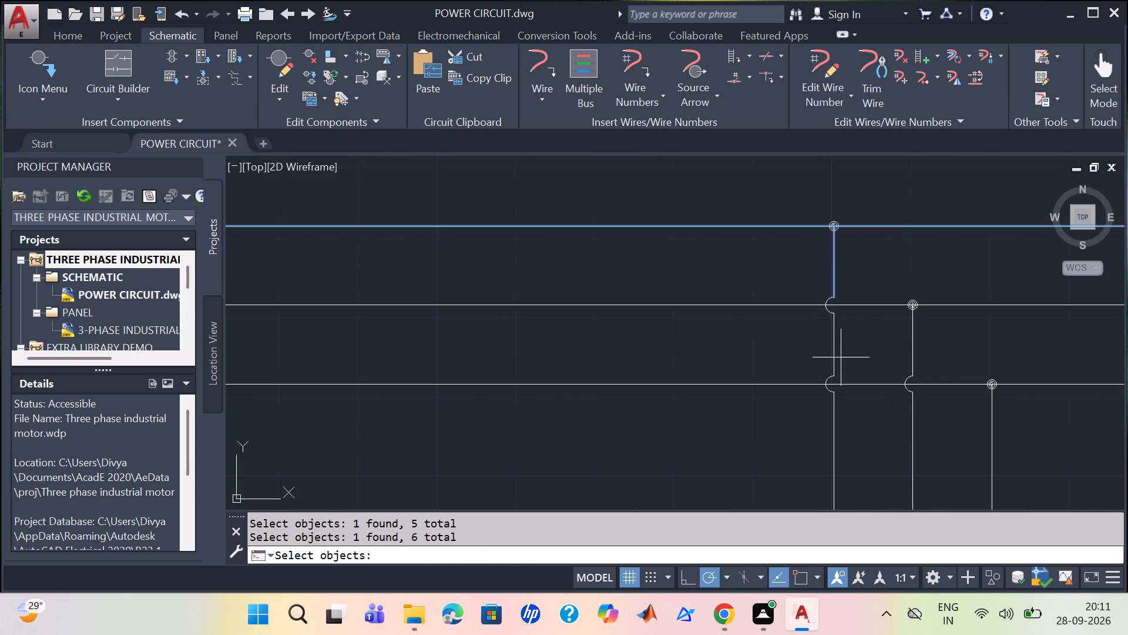
left_click(833, 352)
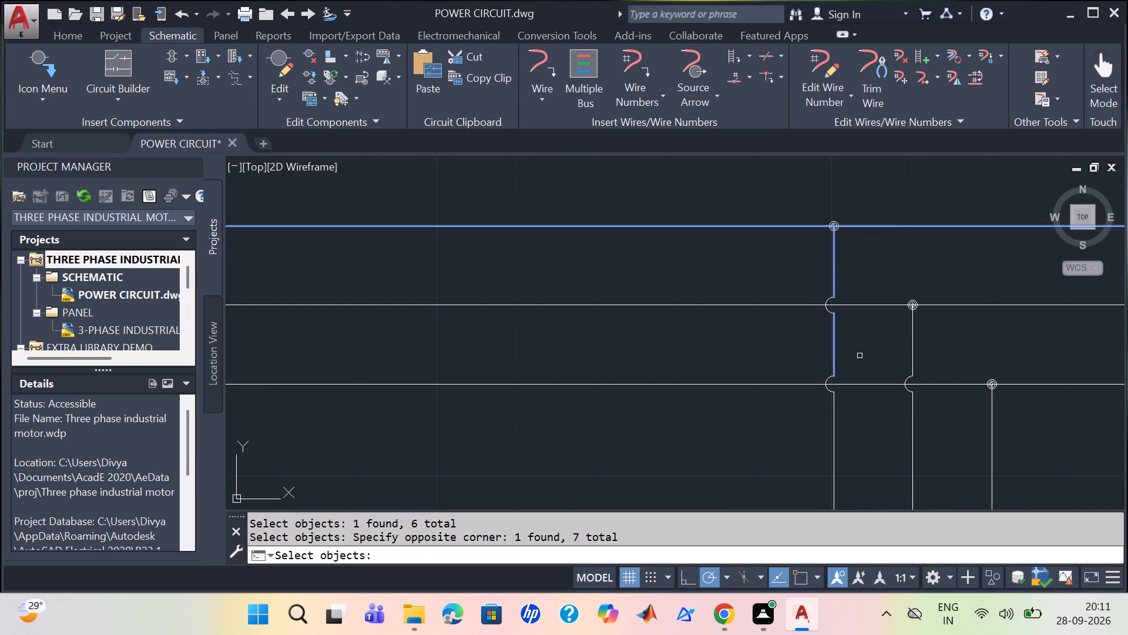
scroll(862, 363, "down", 3)
left_click(854, 427)
scroll(840, 320, "down", 4)
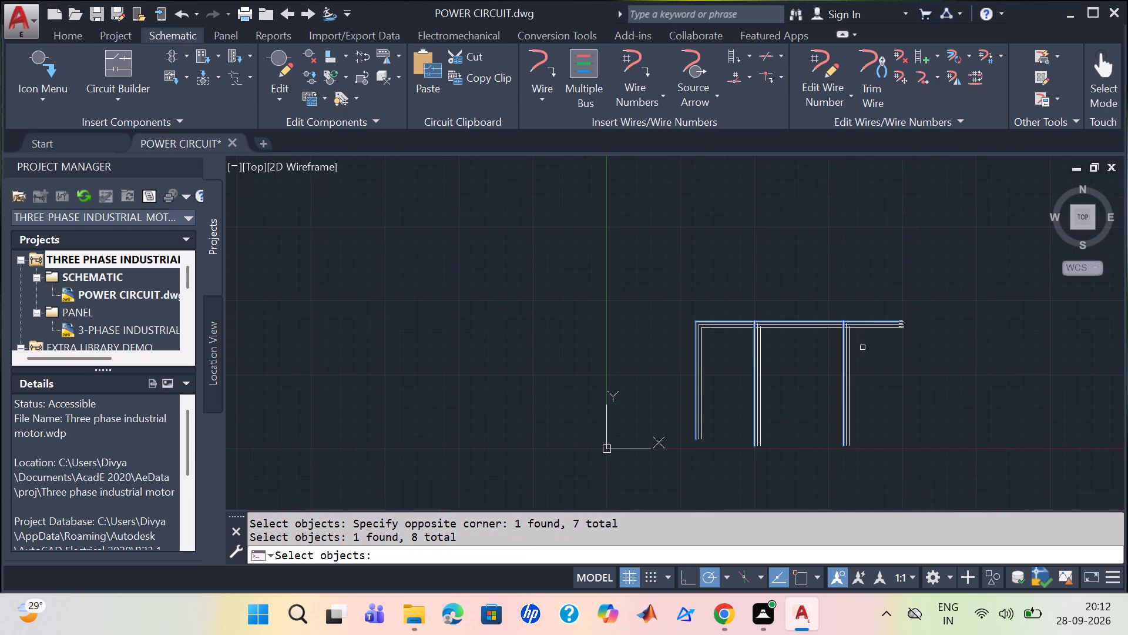
scroll(811, 393, "up", 2)
key("Return")
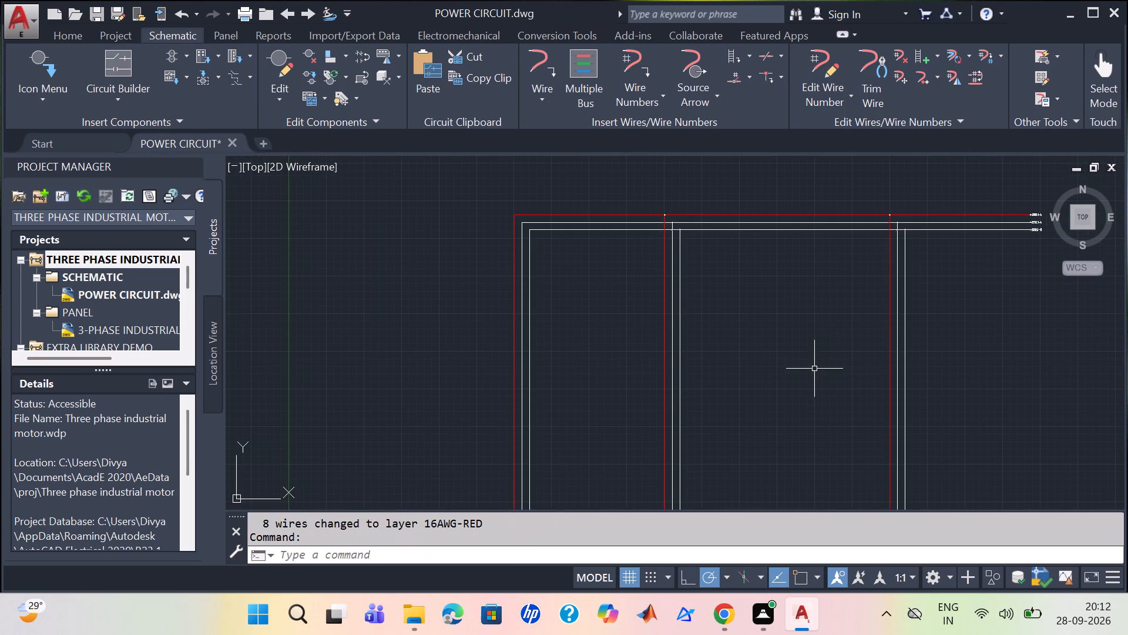
Convert the middle bus wire and its three vertical runs to wire type 16AWG-GRNYEL using Change/Convert Wire Type.
scroll(808, 352, "up", 1)
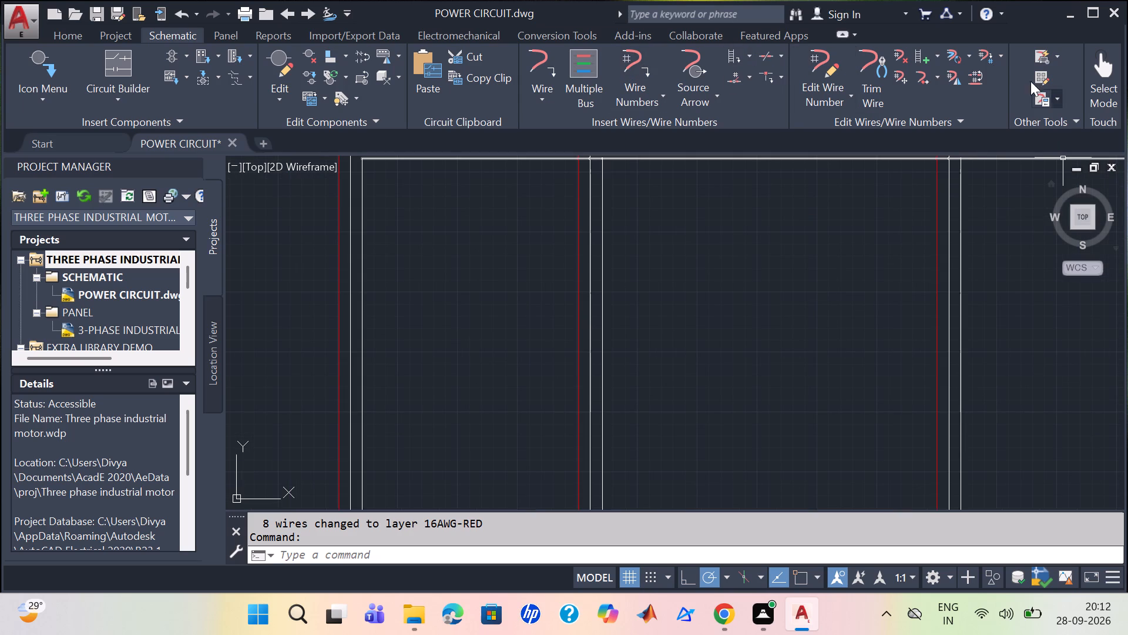
left_click(968, 52)
left_click(983, 117)
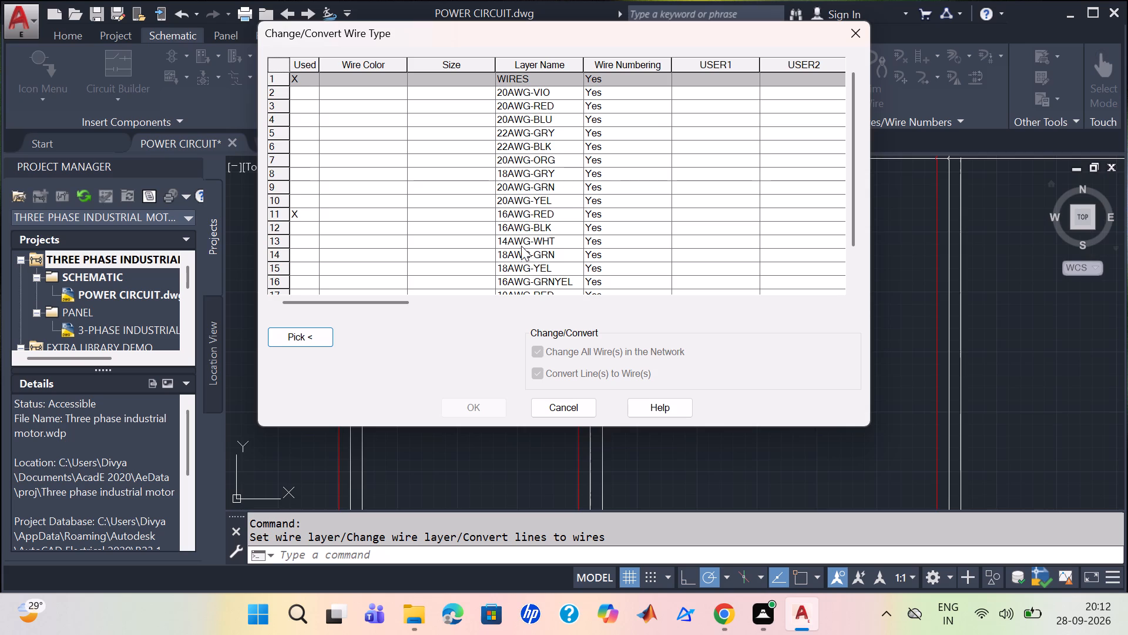
scroll(539, 237, "down", 1)
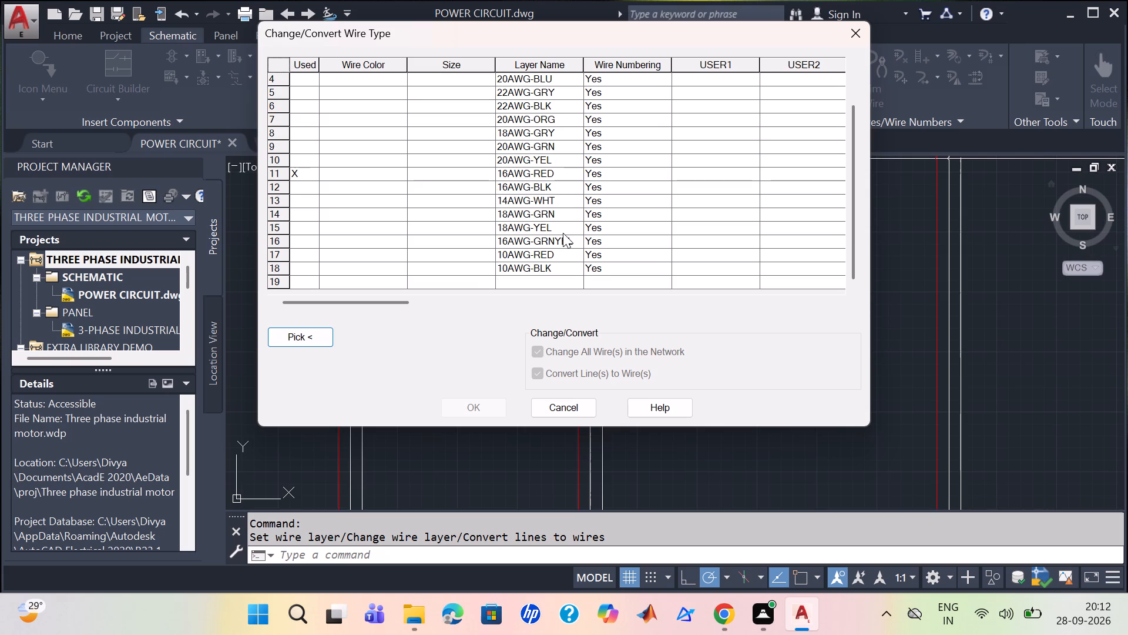
left_click(547, 235)
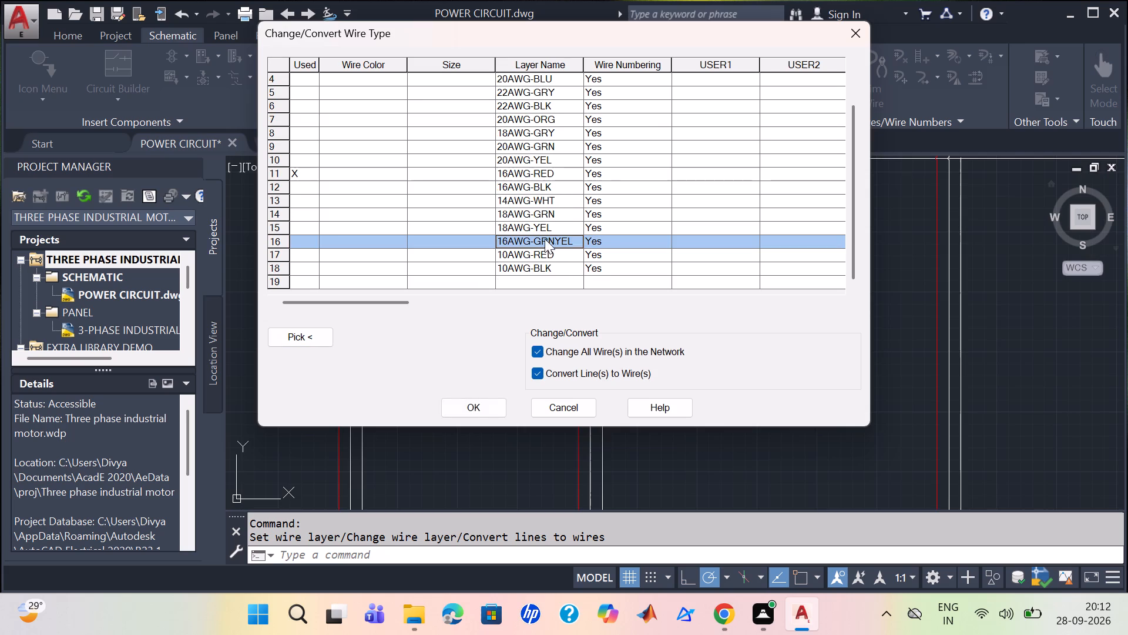
left_click(482, 406)
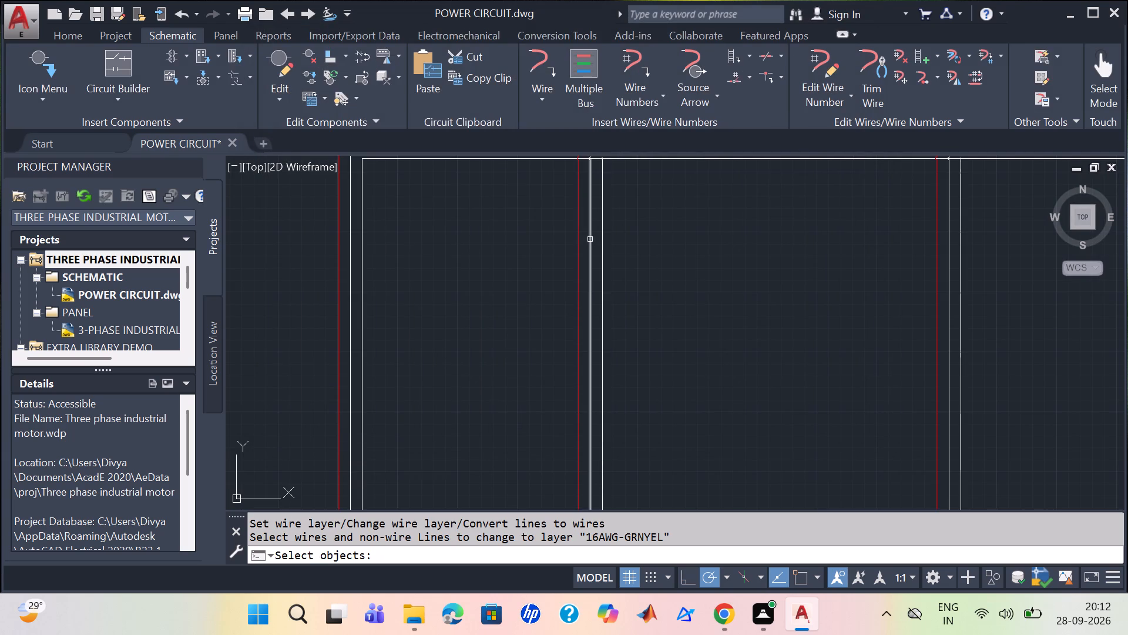
left_click(350, 248)
left_click(590, 318)
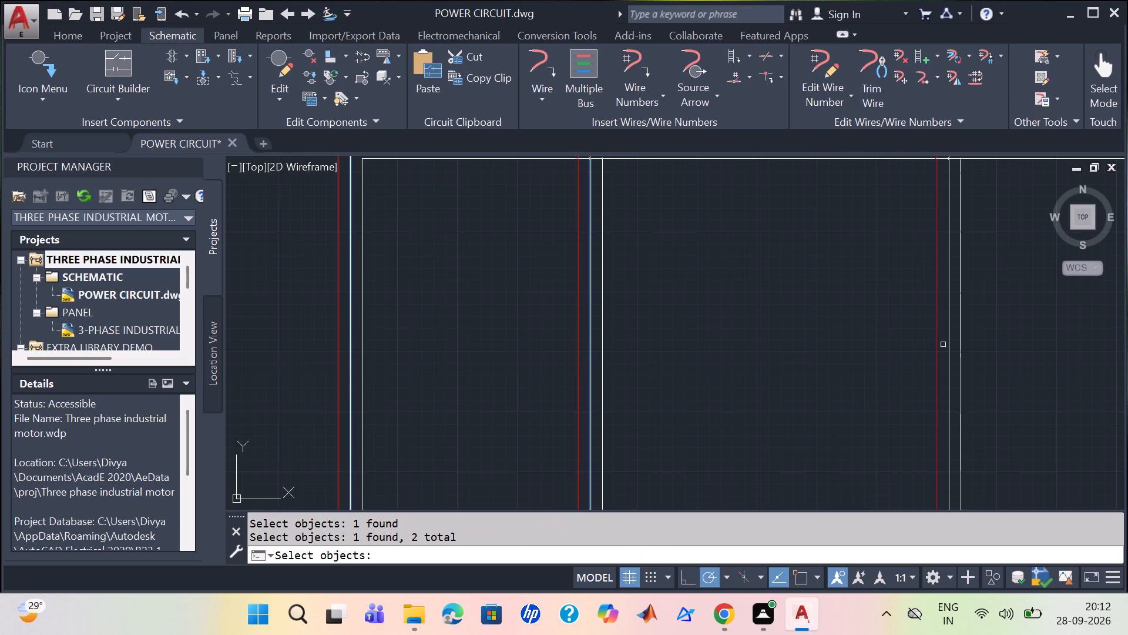
left_click(948, 346)
scroll(427, 255, "up", 2)
scroll(427, 250, "down", 3)
scroll(435, 198, "up", 1)
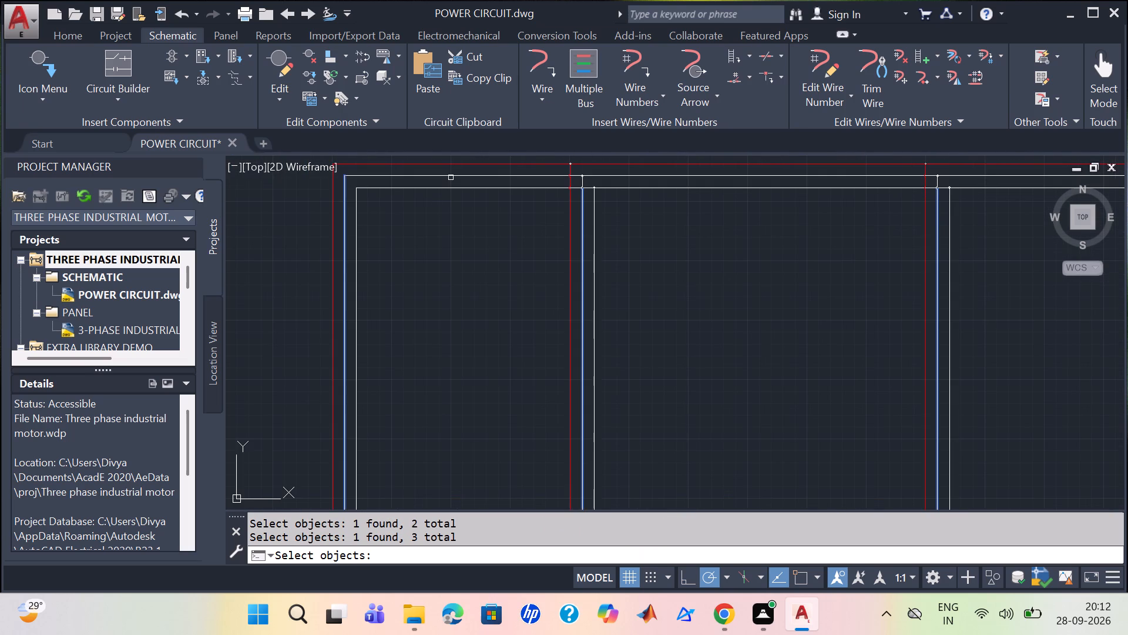
left_click(451, 178)
key("Return")
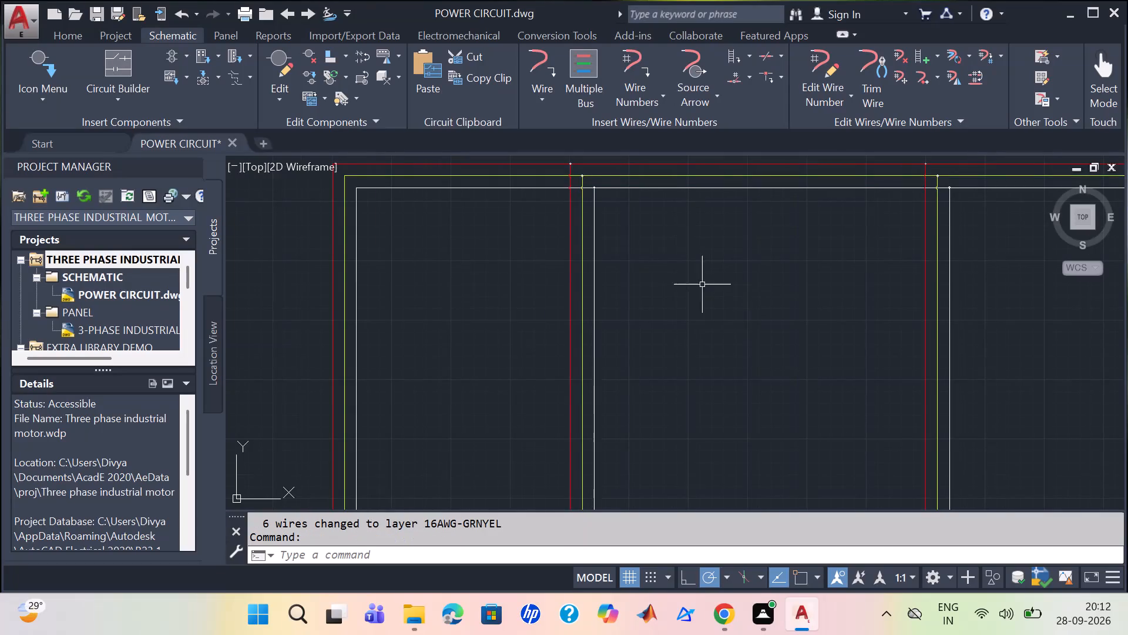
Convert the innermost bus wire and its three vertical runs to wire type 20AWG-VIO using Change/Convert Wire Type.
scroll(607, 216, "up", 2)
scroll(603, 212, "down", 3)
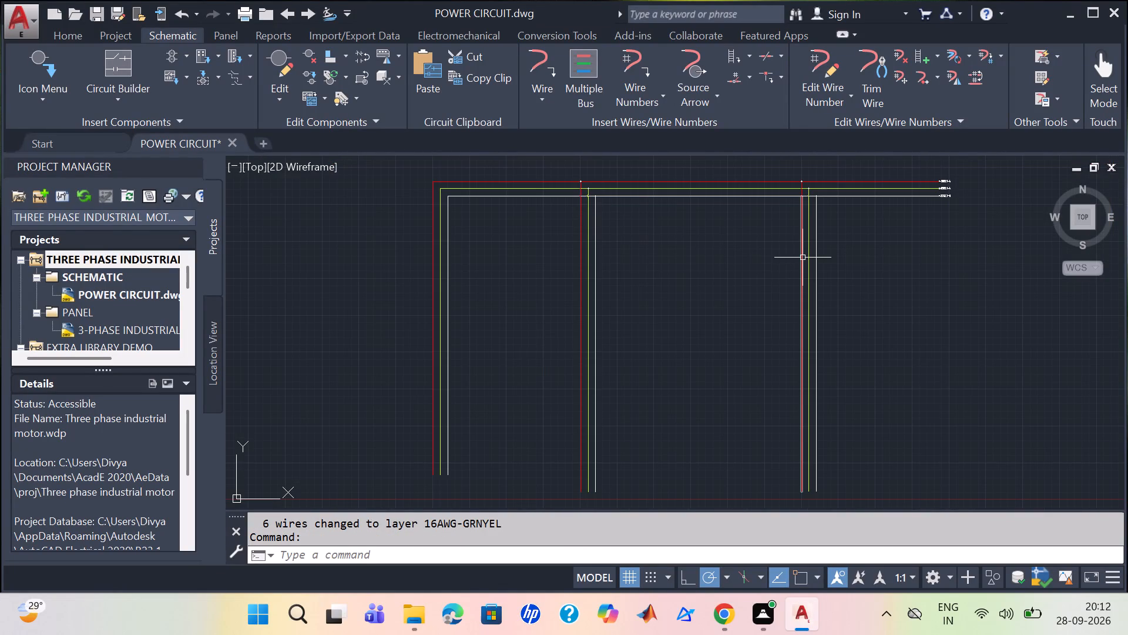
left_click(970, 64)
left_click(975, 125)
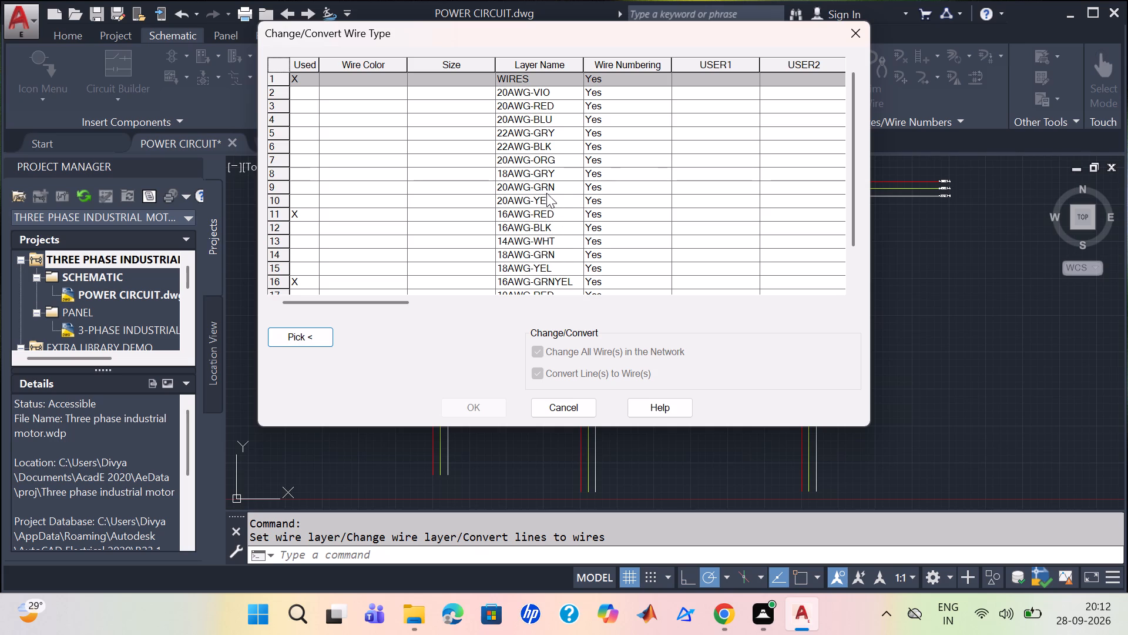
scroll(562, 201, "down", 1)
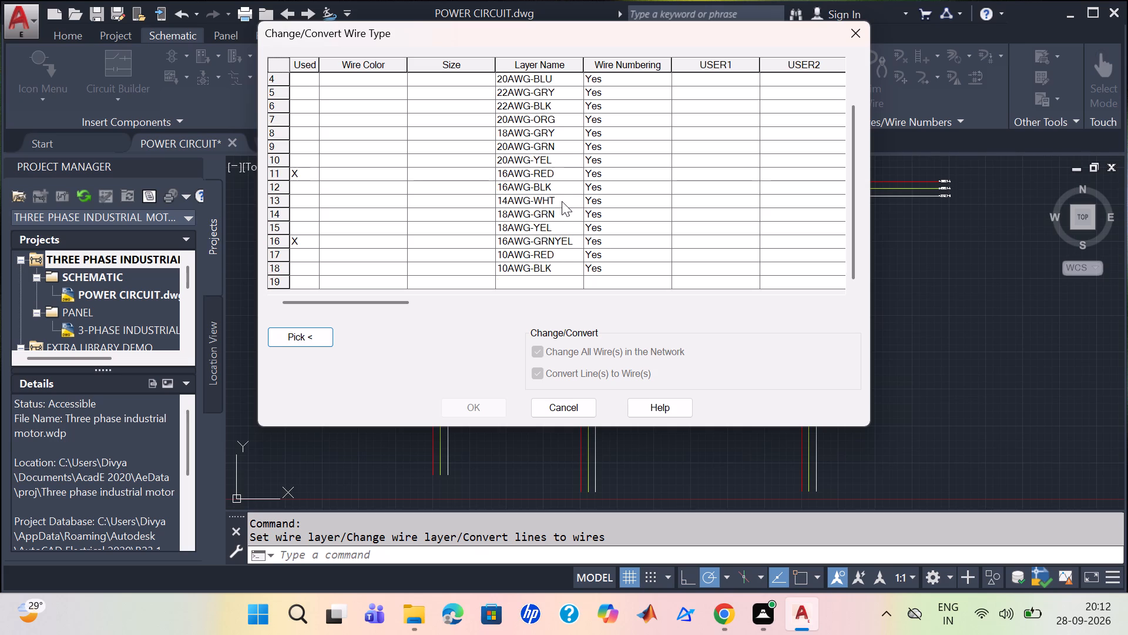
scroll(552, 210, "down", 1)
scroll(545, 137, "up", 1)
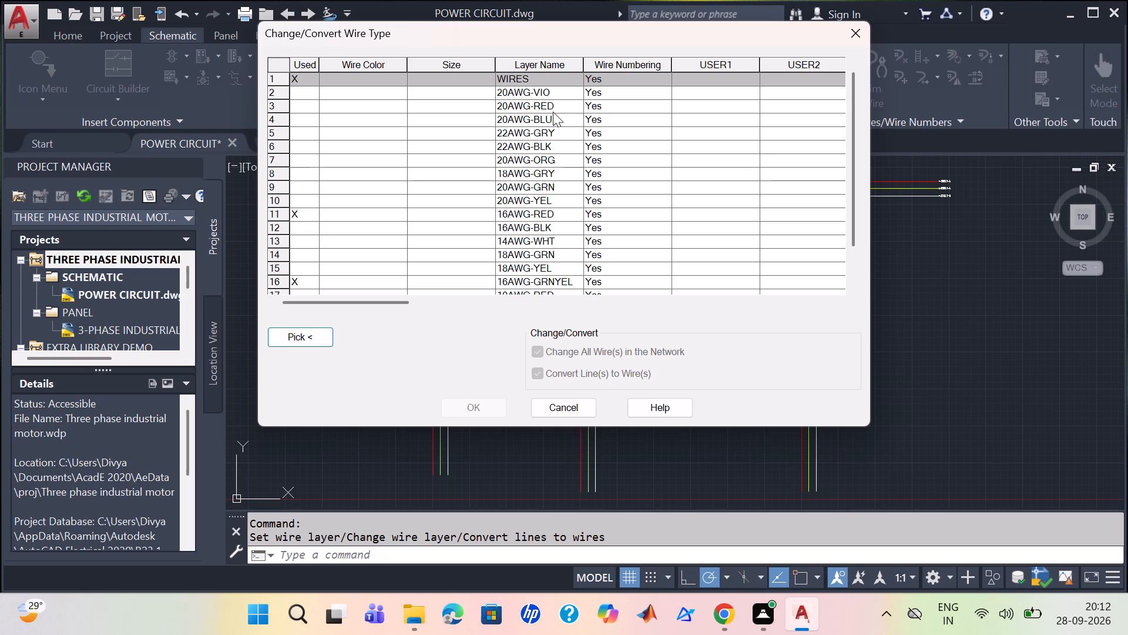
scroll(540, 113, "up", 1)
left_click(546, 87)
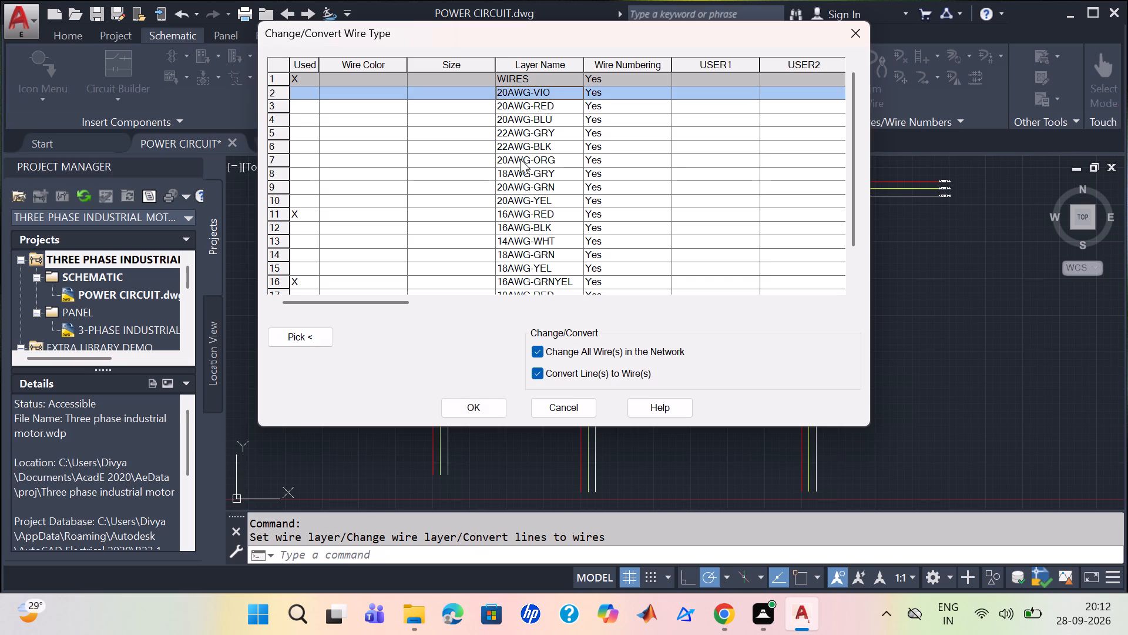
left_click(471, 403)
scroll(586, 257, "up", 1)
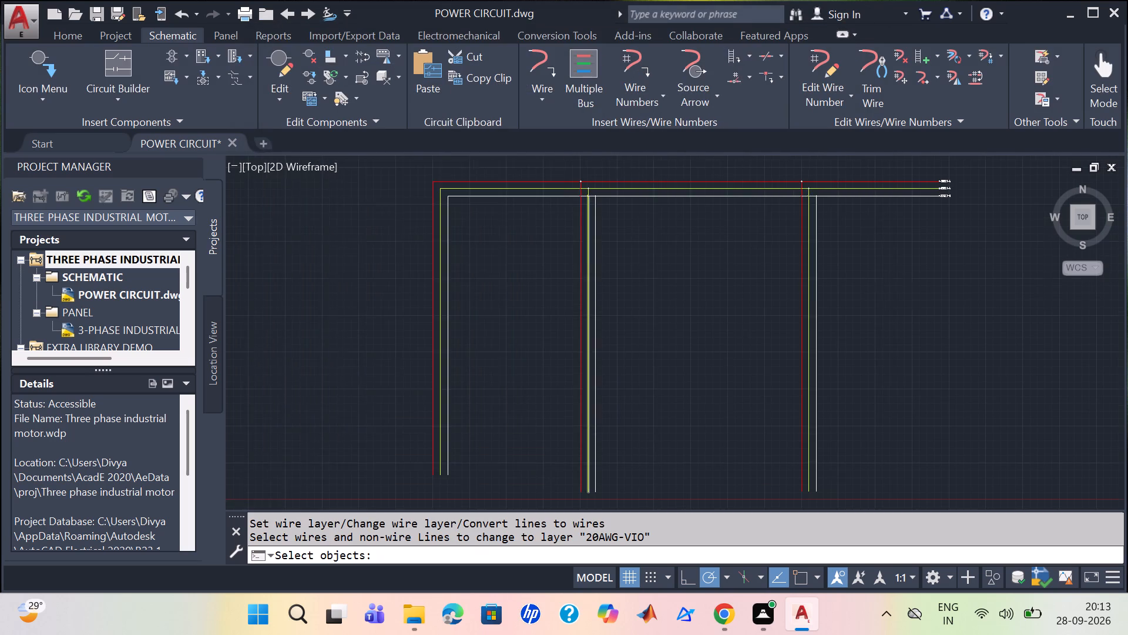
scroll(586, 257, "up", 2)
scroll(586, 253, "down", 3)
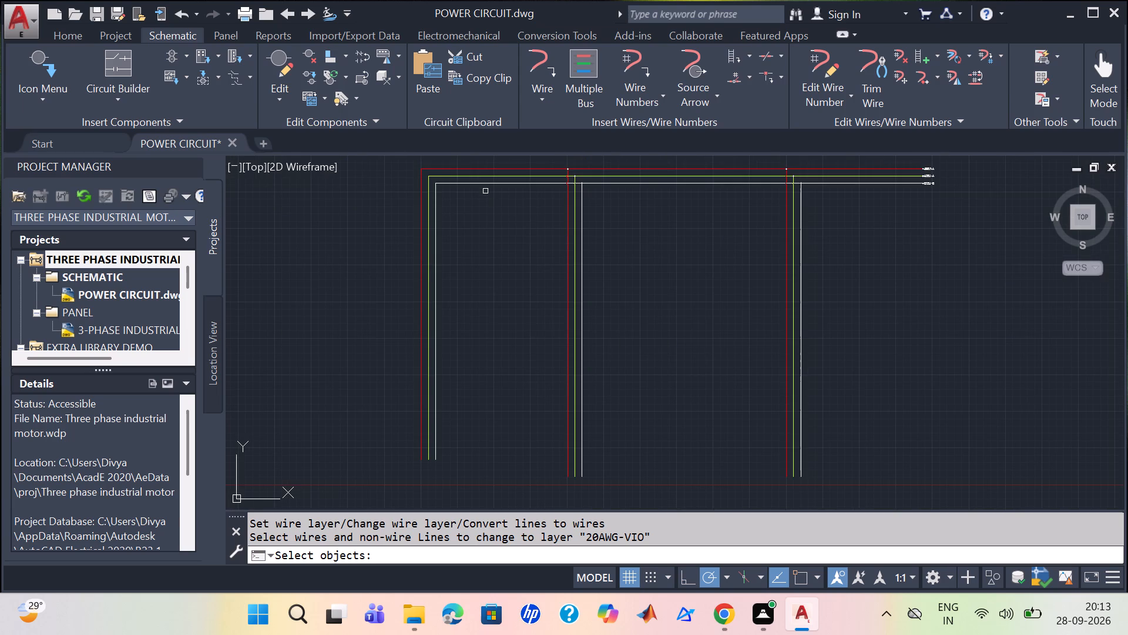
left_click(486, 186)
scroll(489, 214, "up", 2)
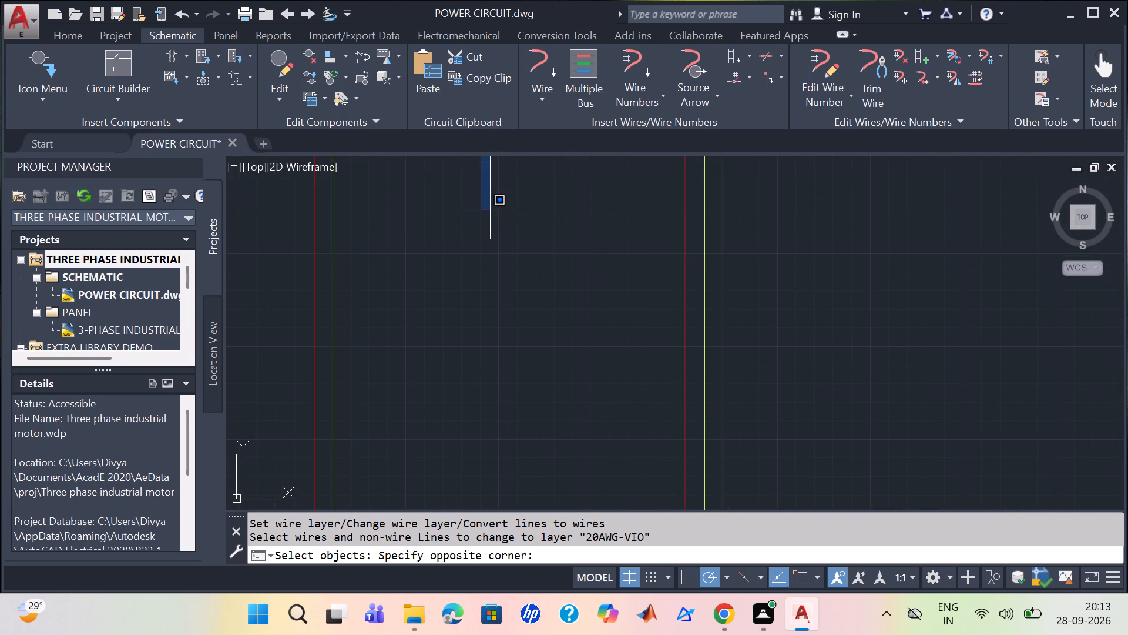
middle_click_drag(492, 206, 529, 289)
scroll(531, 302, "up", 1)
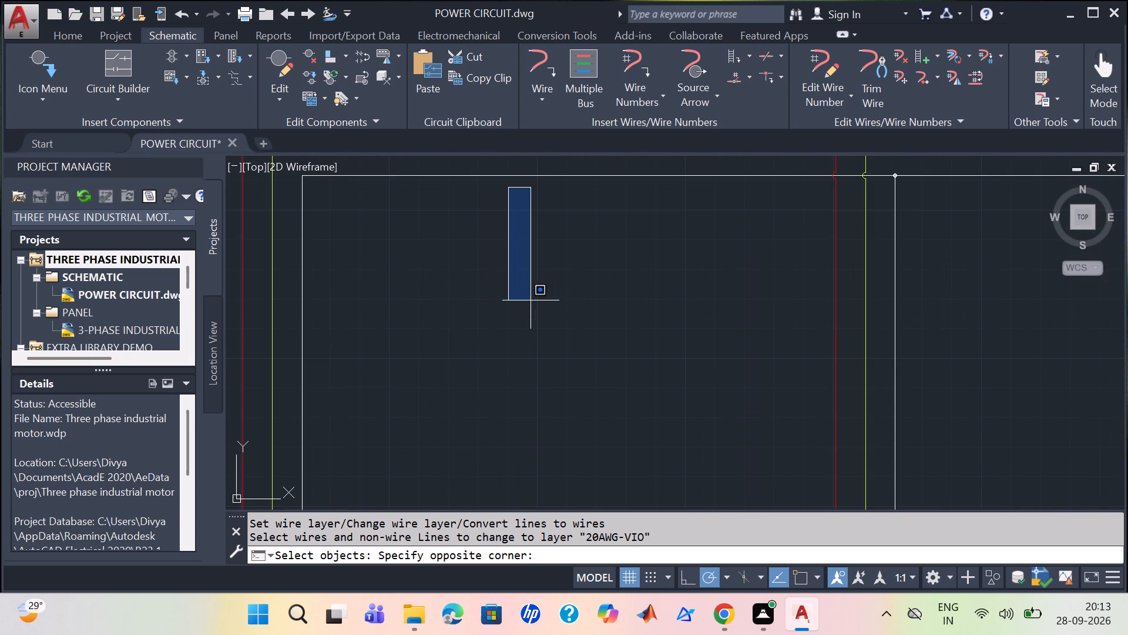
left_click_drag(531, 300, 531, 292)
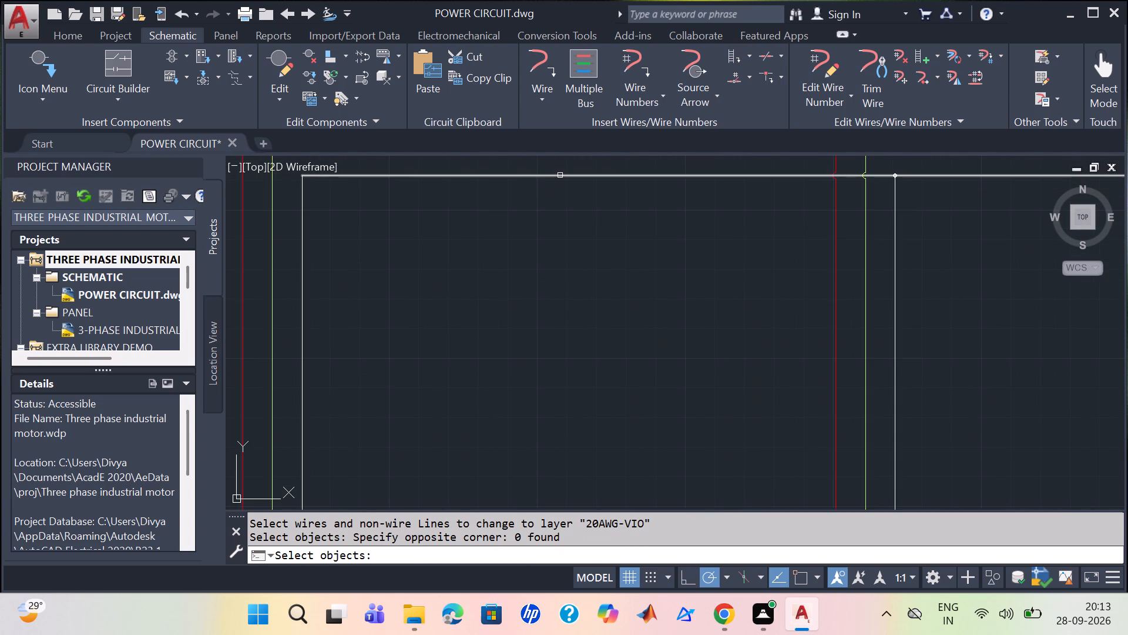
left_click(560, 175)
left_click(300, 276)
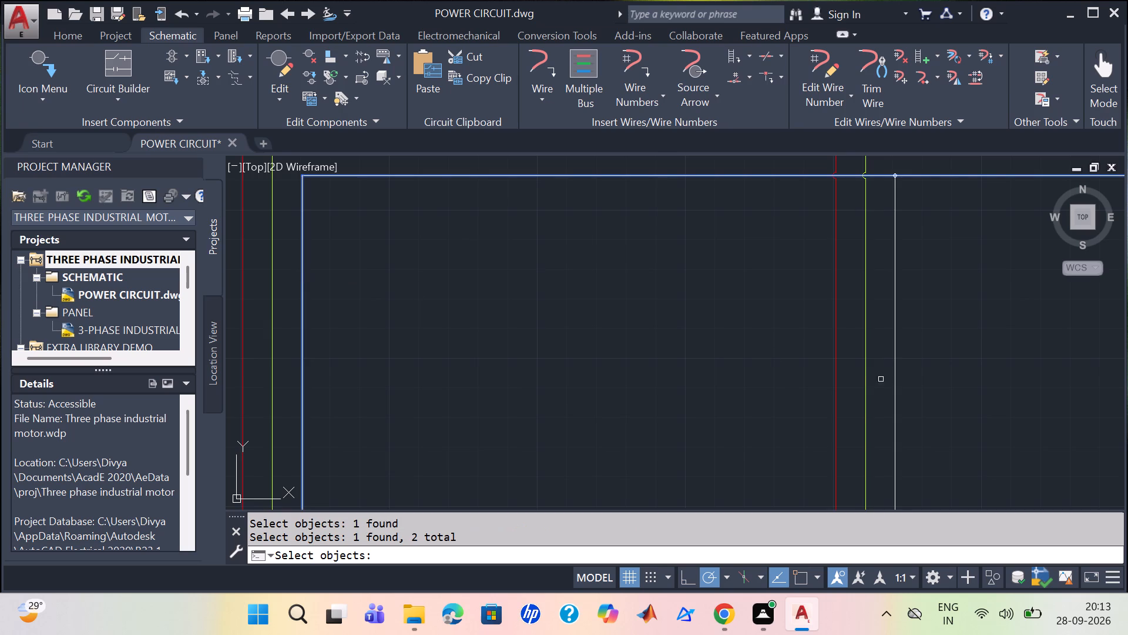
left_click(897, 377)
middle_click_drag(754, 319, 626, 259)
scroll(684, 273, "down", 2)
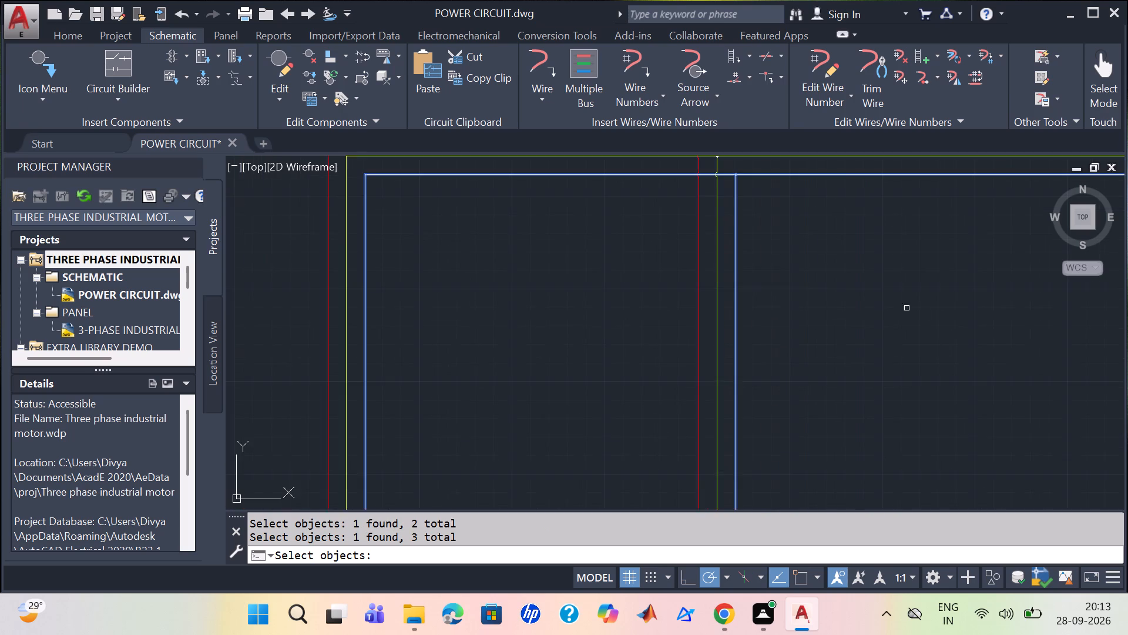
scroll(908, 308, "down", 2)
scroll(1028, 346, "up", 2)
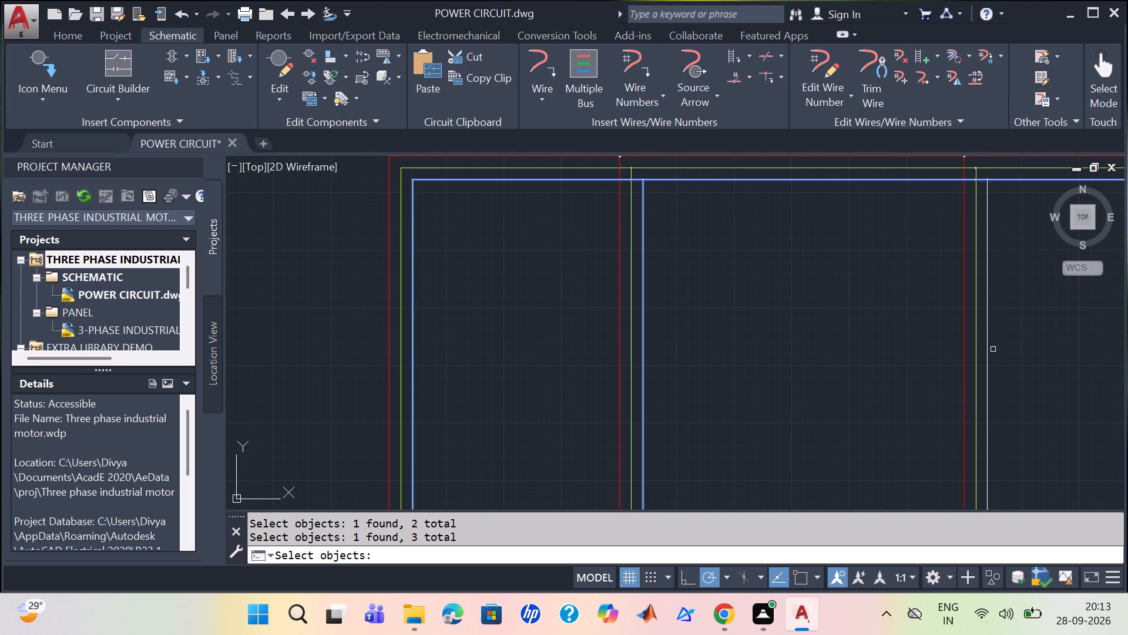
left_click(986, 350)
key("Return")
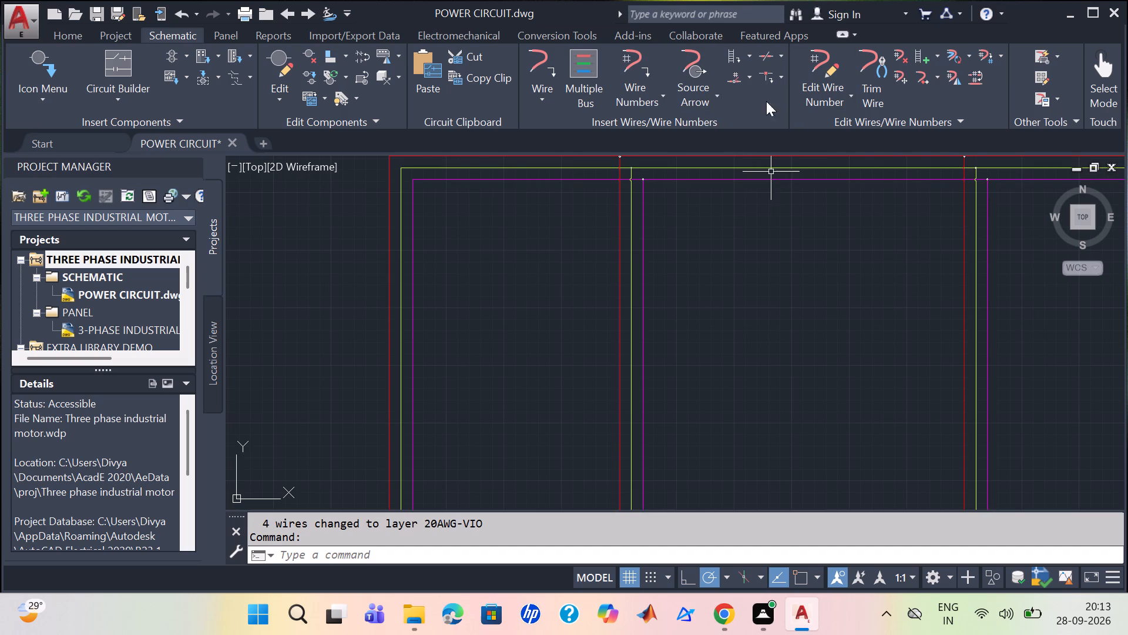
Convert the innermost bus wire and its three vertical runs to wire type 20AWG-BLU using Change/Convert Wire Type.
left_click(965, 58)
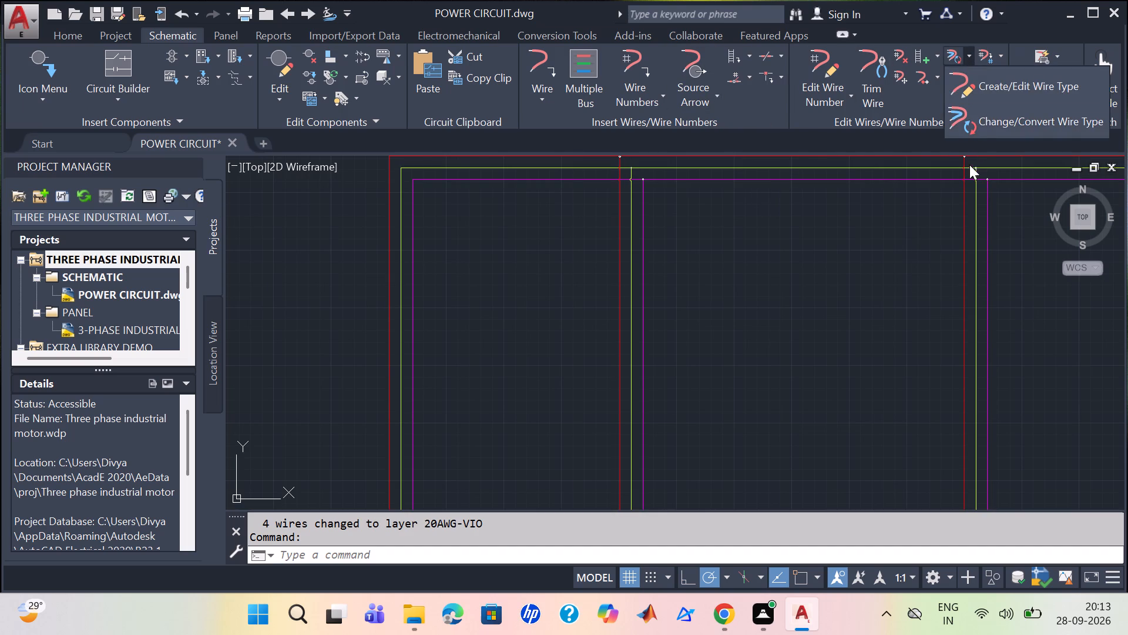
left_click(985, 128)
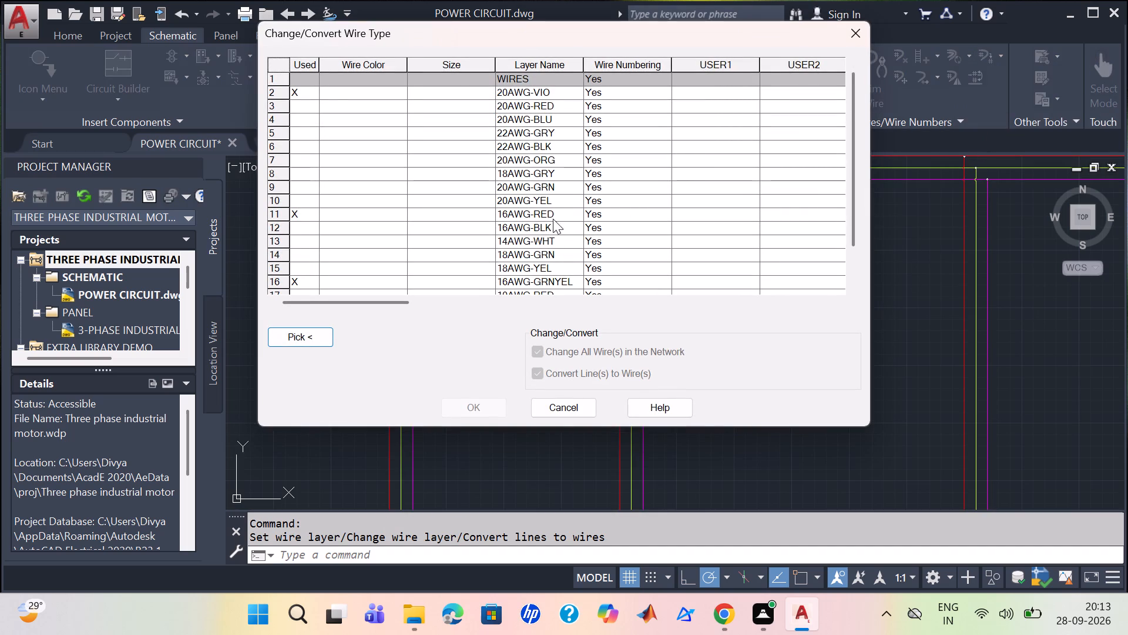
left_click(549, 114)
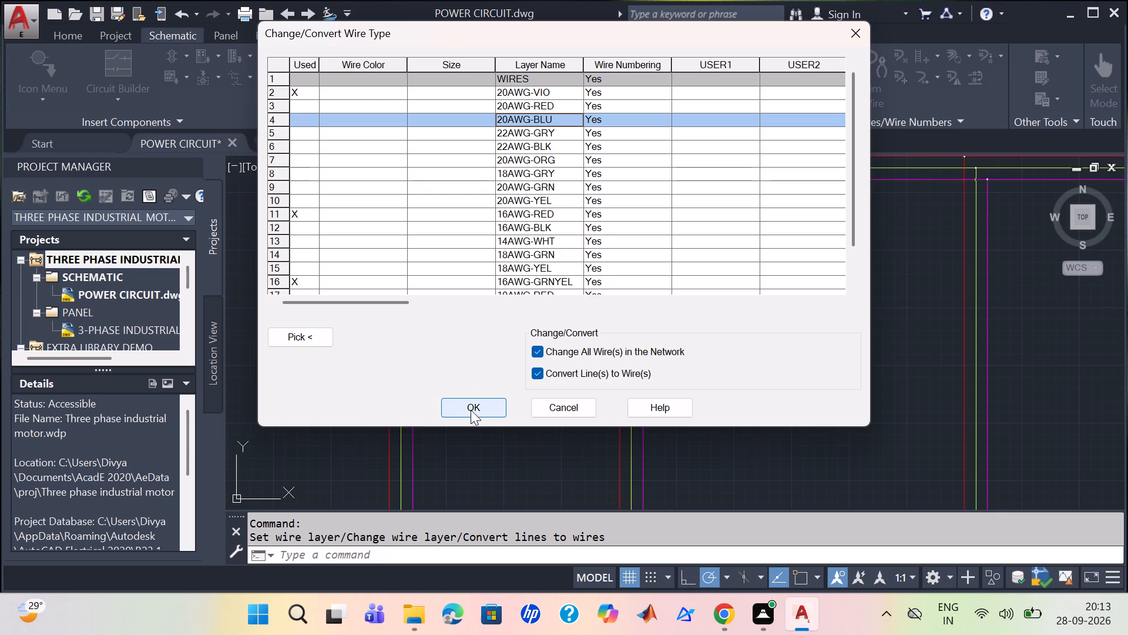
left_click(471, 409)
left_click(489, 181)
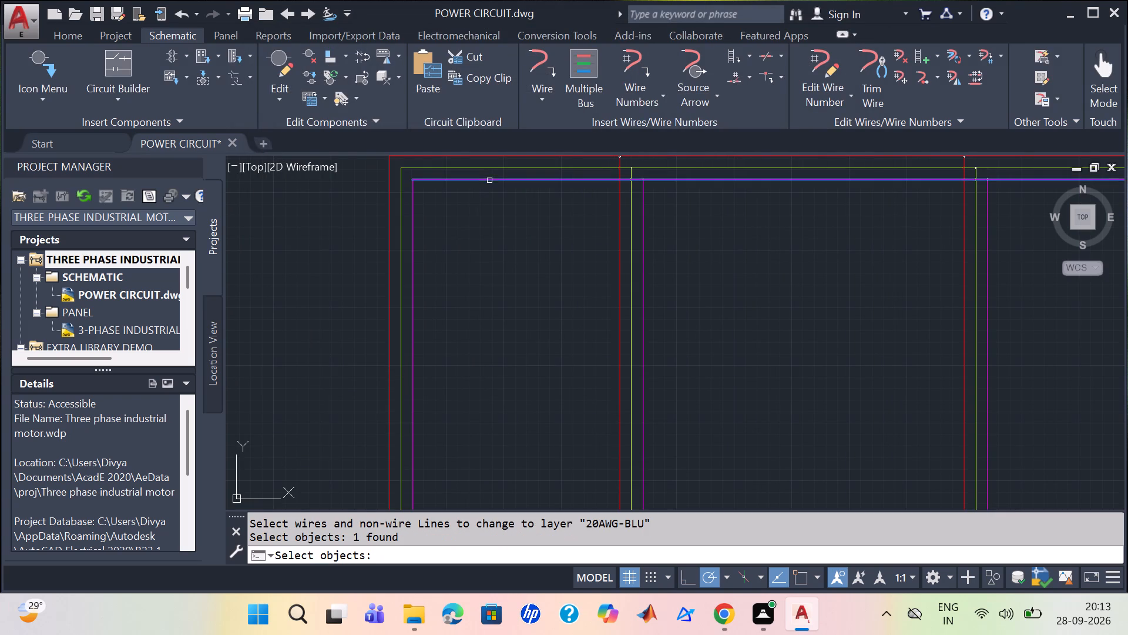
left_click(410, 279)
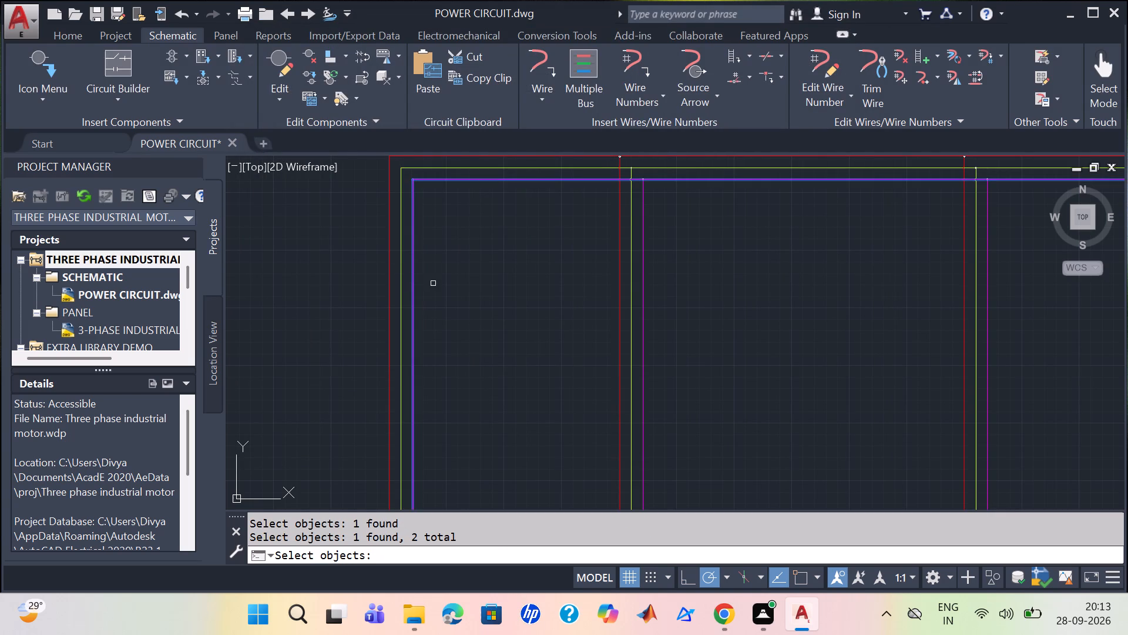
left_click(644, 305)
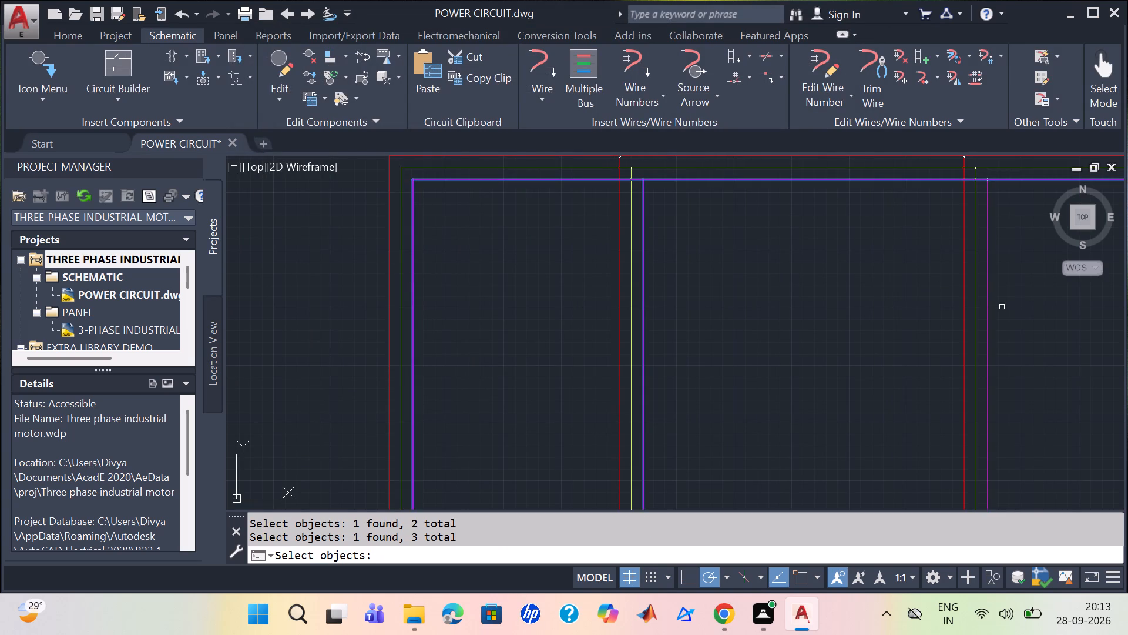
left_click(986, 324)
key("Return")
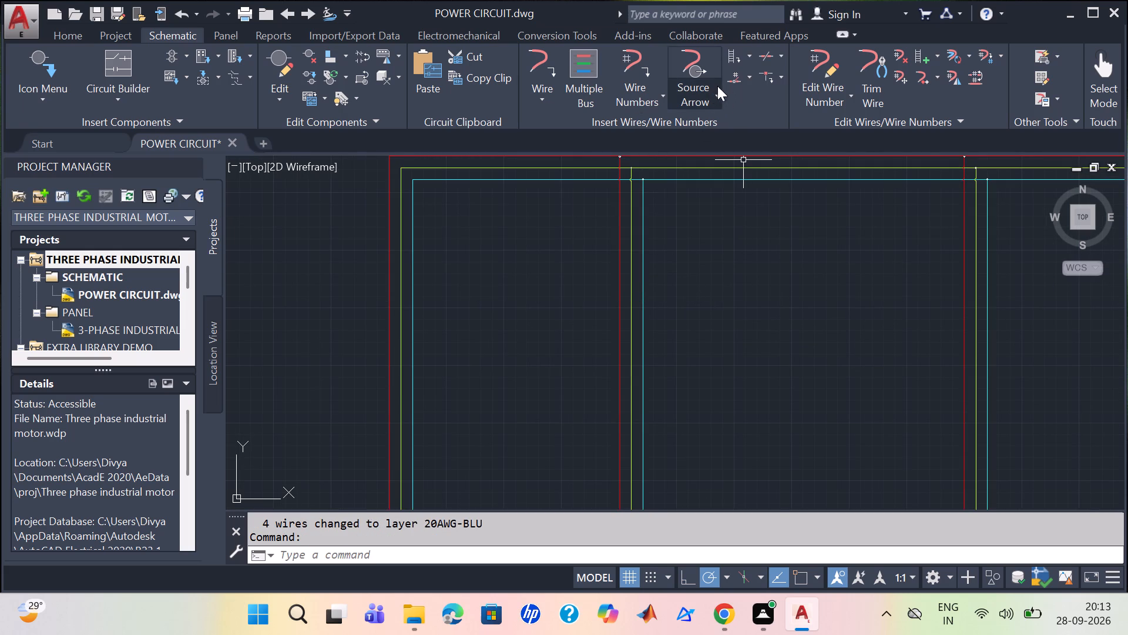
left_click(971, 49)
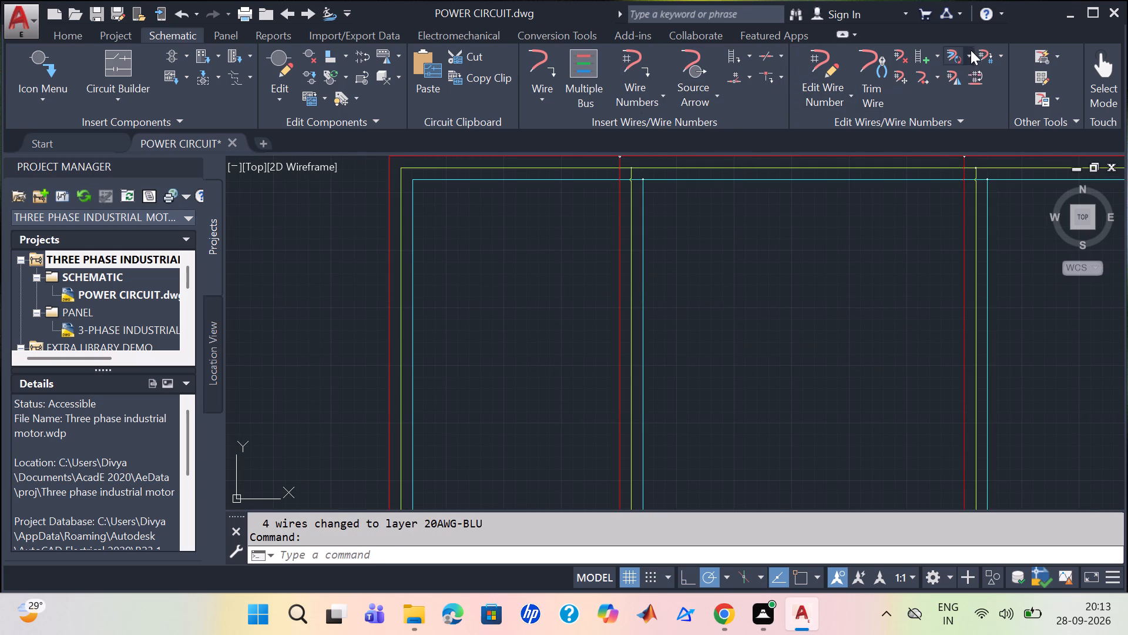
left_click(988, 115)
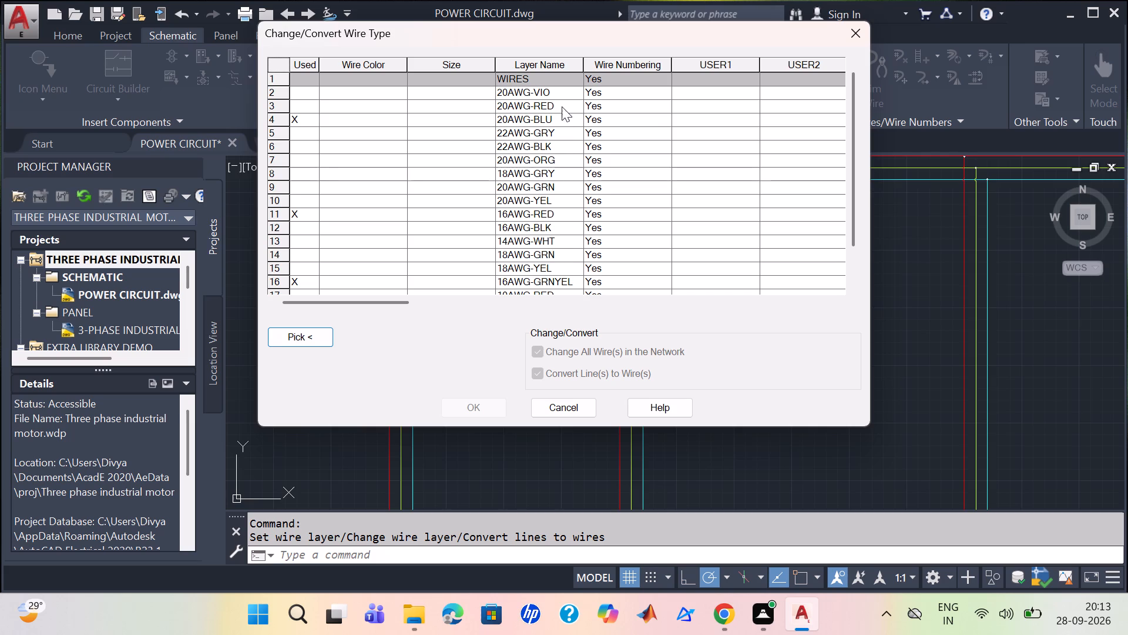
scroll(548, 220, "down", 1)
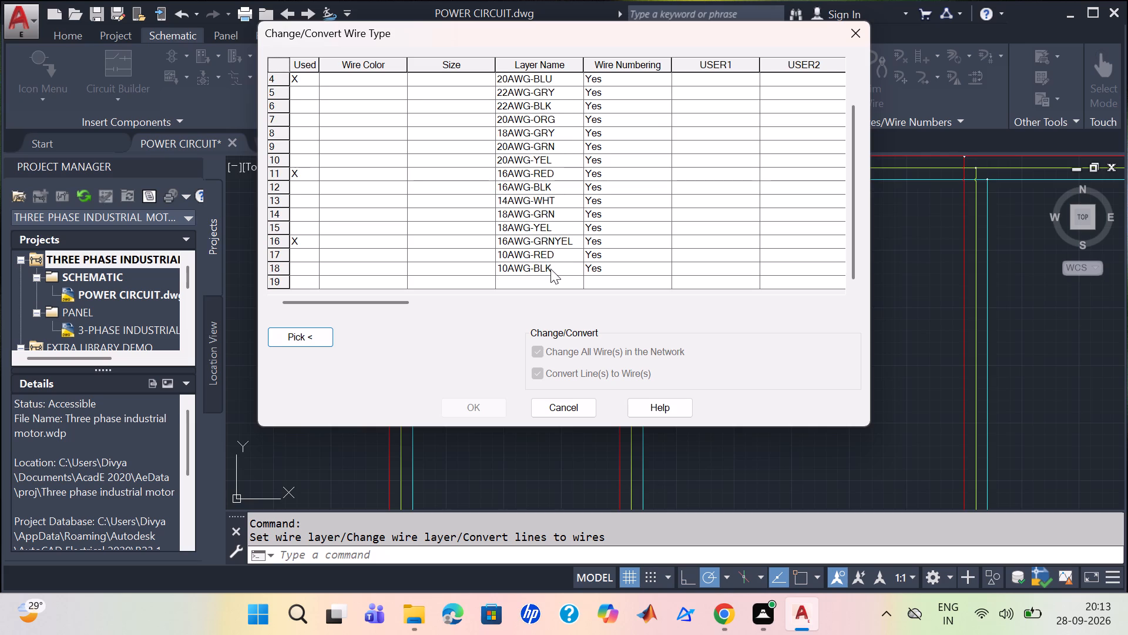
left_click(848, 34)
Create a new wire type with the layer name 16AWG-BLU in the first empty row of Create/Edit Wire Type.
left_click(969, 48)
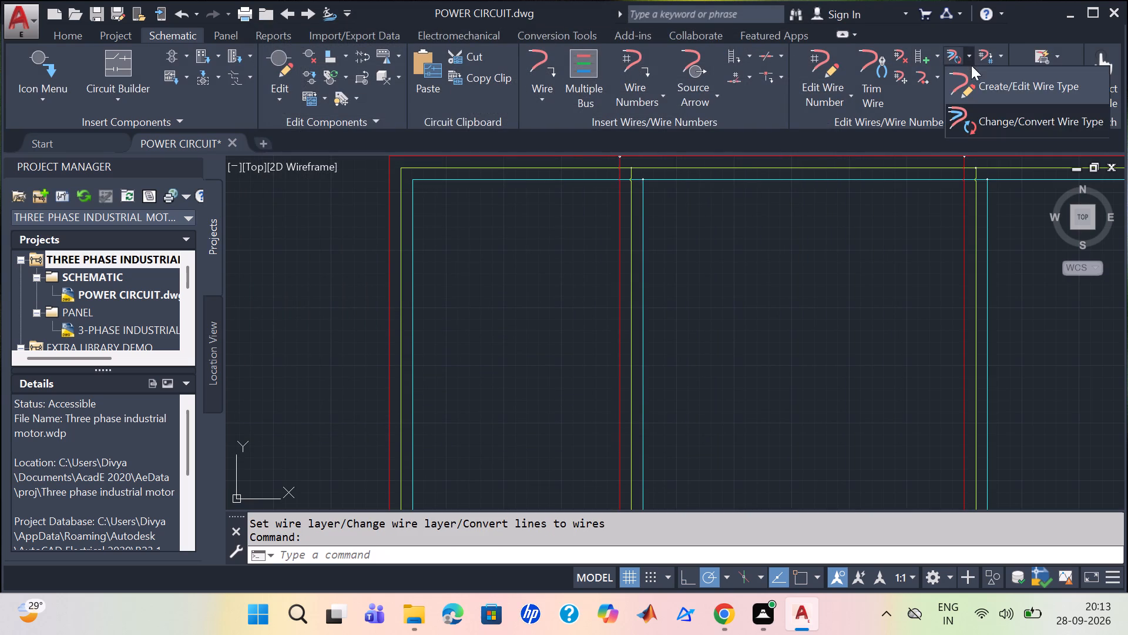
left_click(983, 87)
scroll(603, 192, "down", 3)
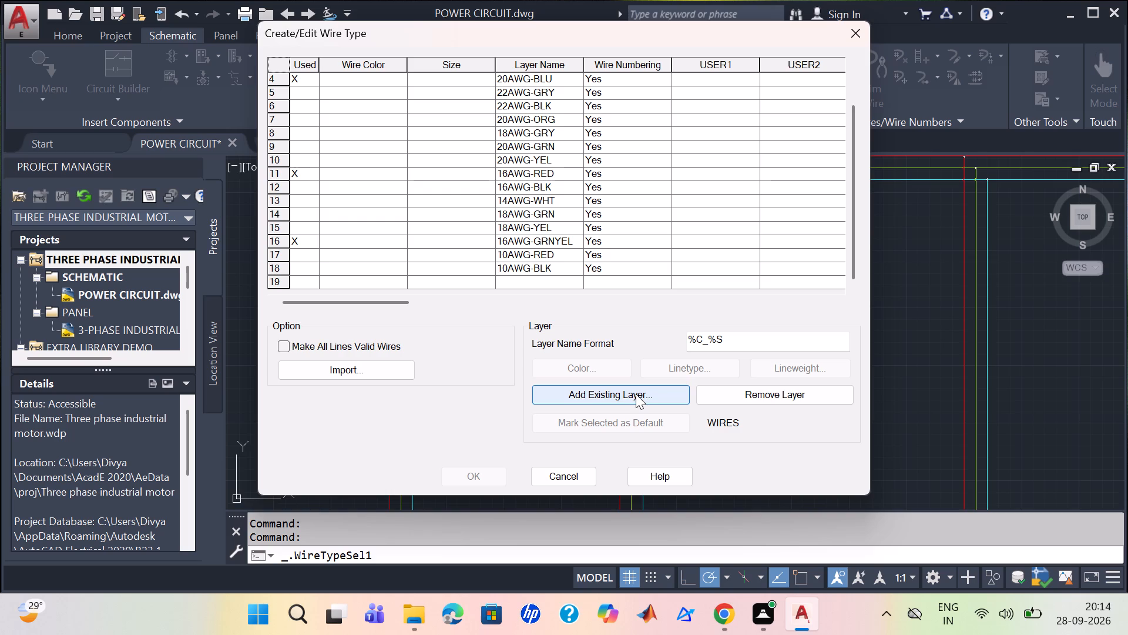
left_click(523, 273)
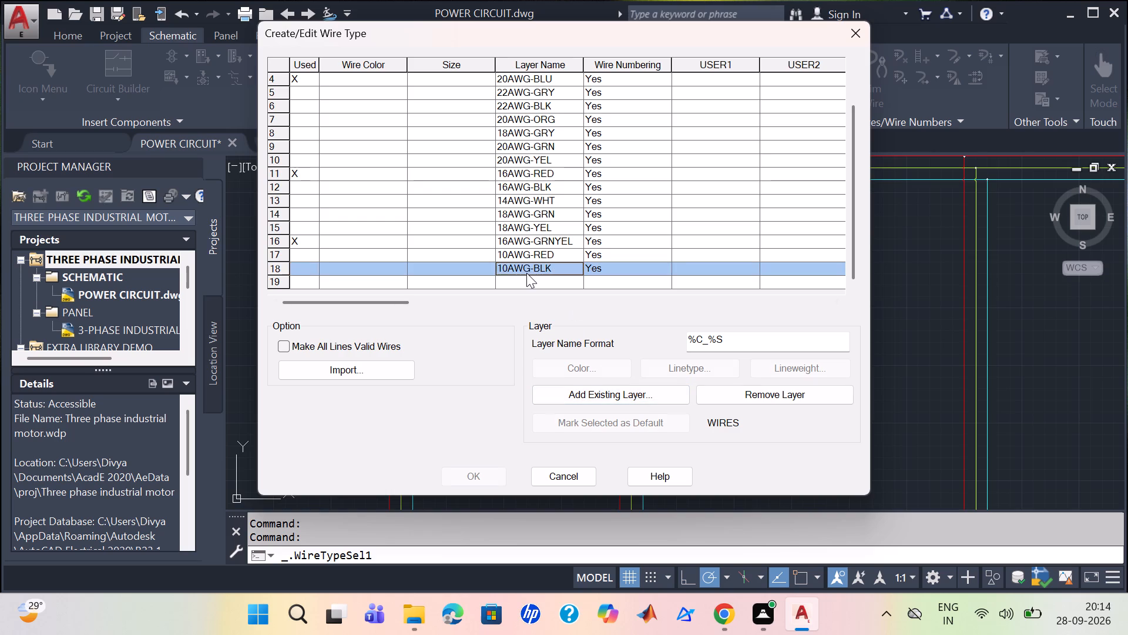
double_click(529, 278)
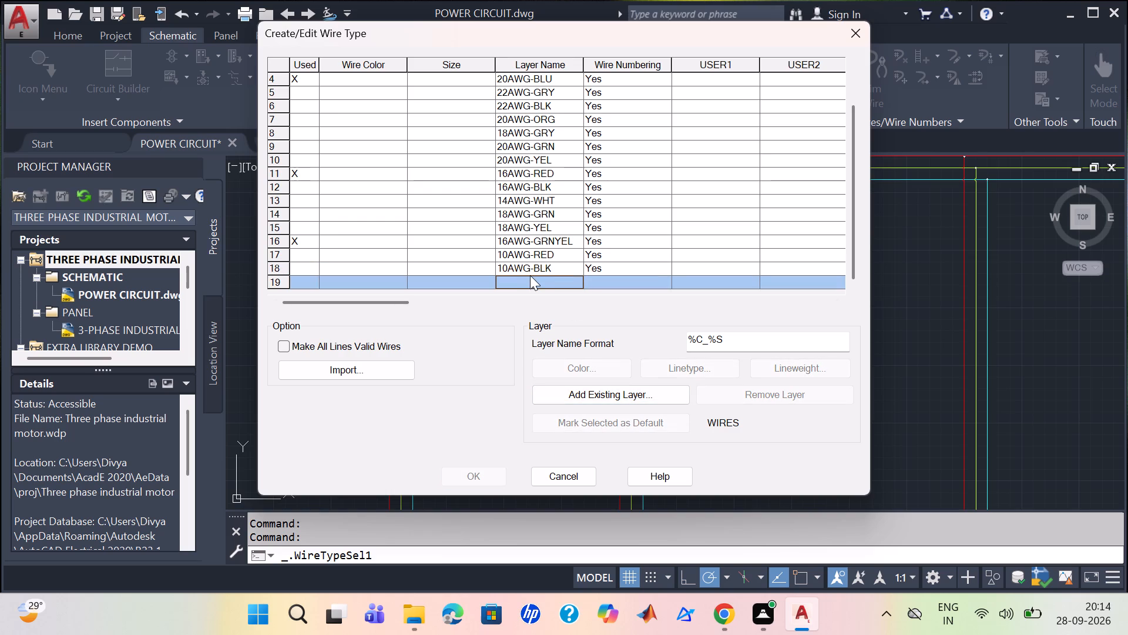
key("1")
key("6")
key("a")
key("w")
key("g")
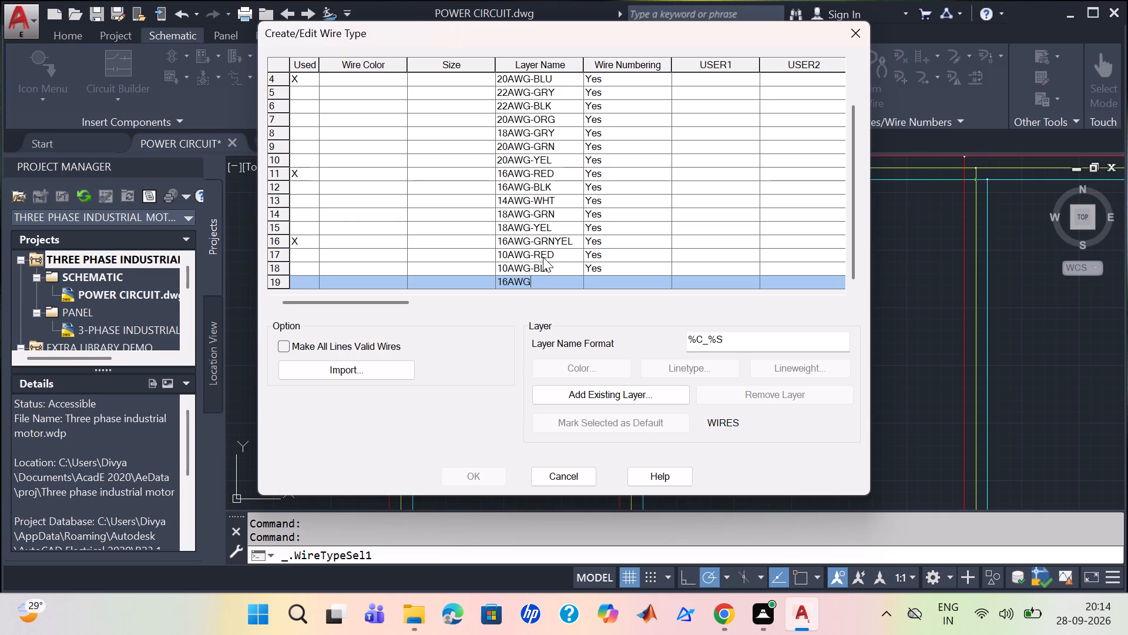
key("minus")
key("b")
key("l")
key("u")
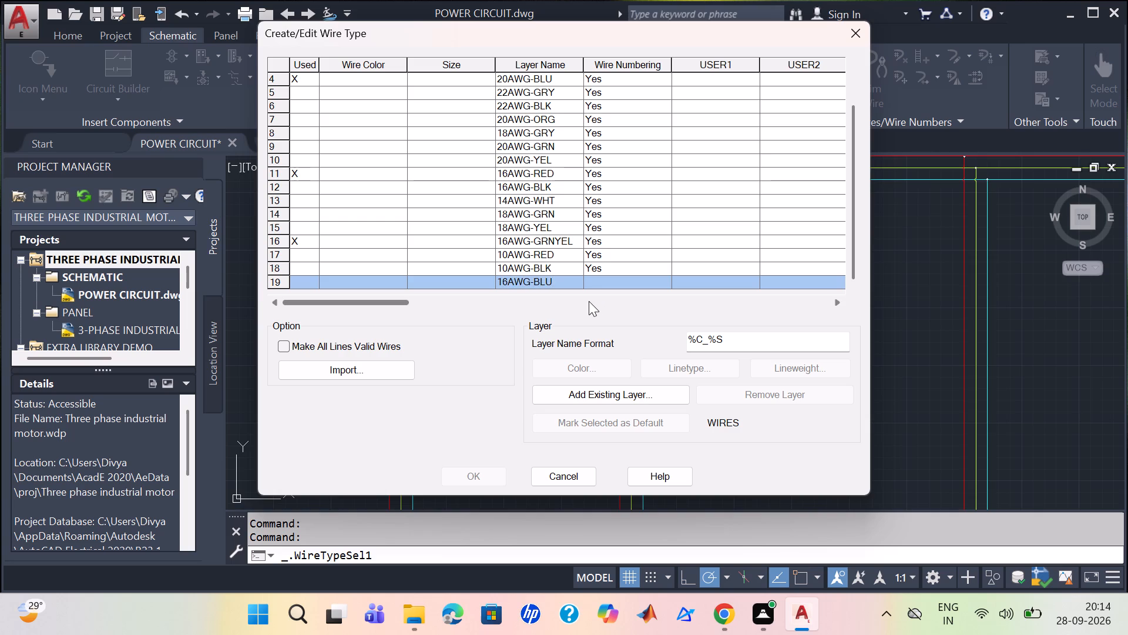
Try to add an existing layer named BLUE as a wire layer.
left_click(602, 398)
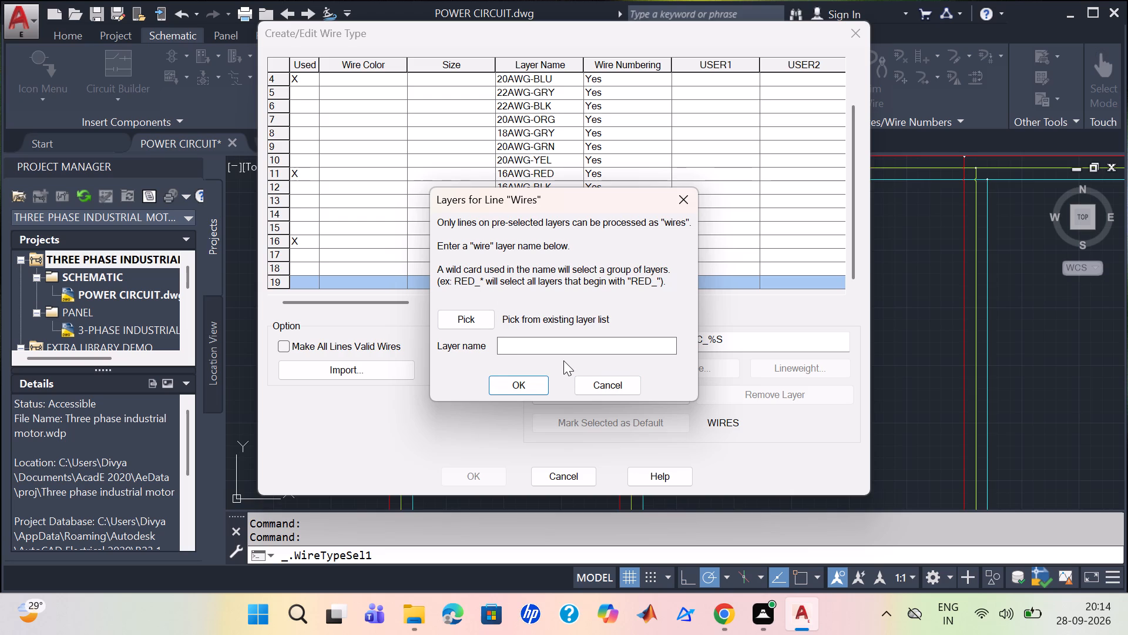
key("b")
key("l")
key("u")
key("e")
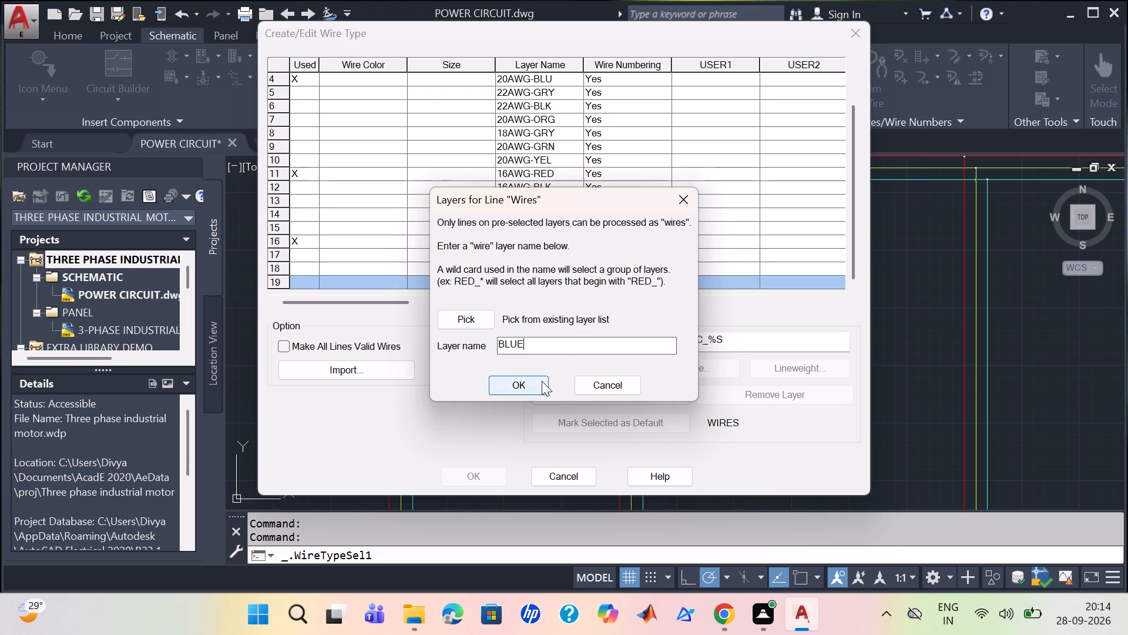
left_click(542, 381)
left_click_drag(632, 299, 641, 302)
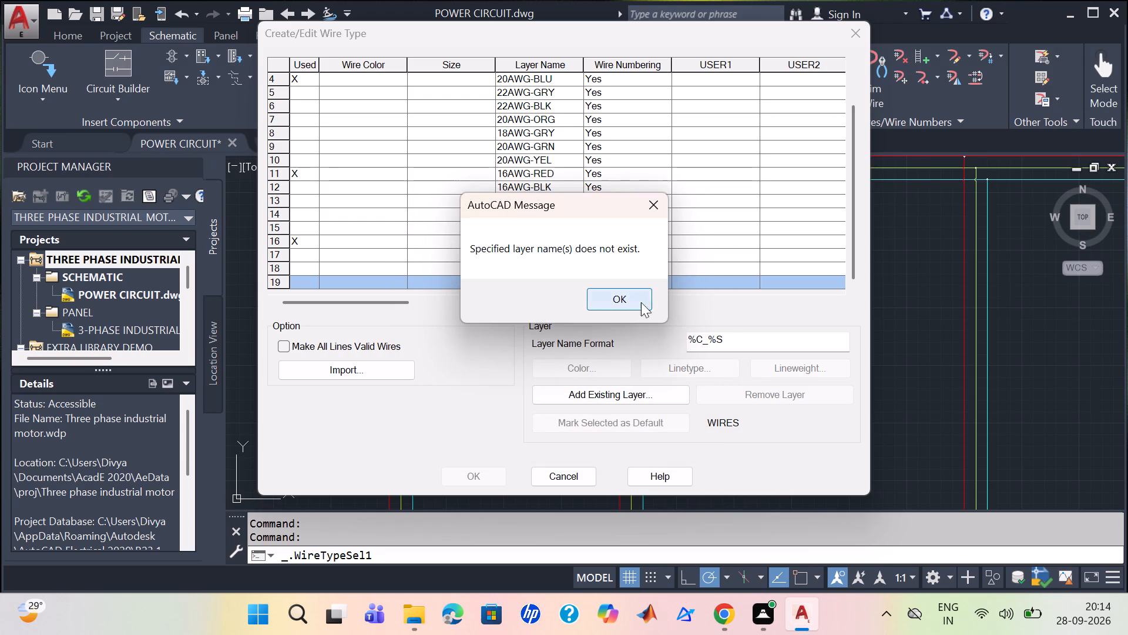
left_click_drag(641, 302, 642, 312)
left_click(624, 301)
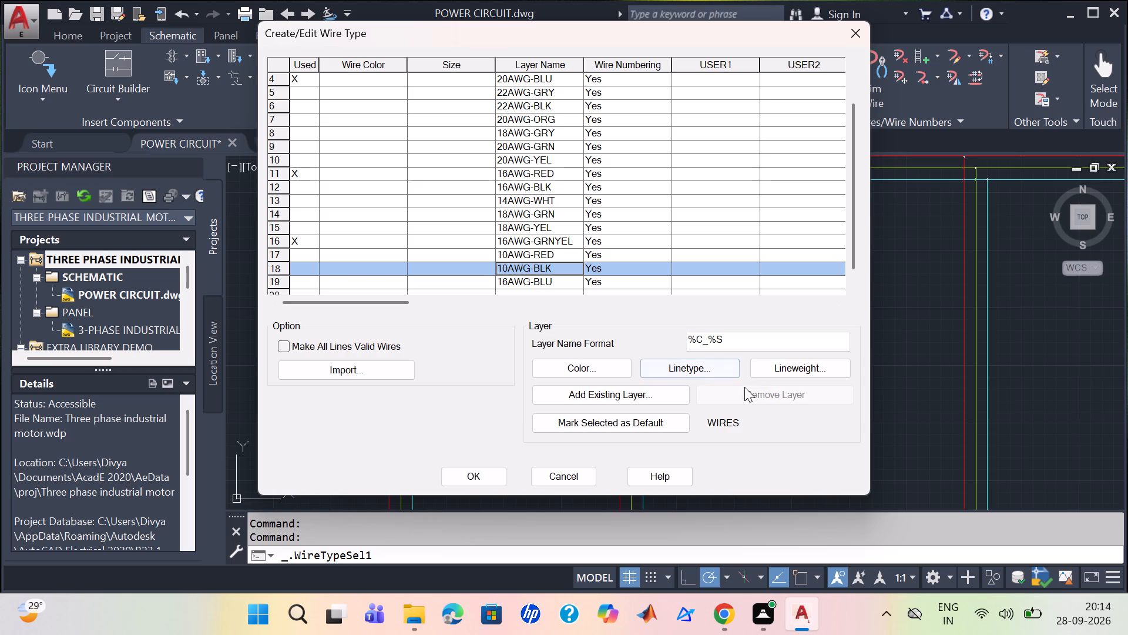
Set the layer color of wire type 10AWG-BLK to index color 180.
left_click(597, 365)
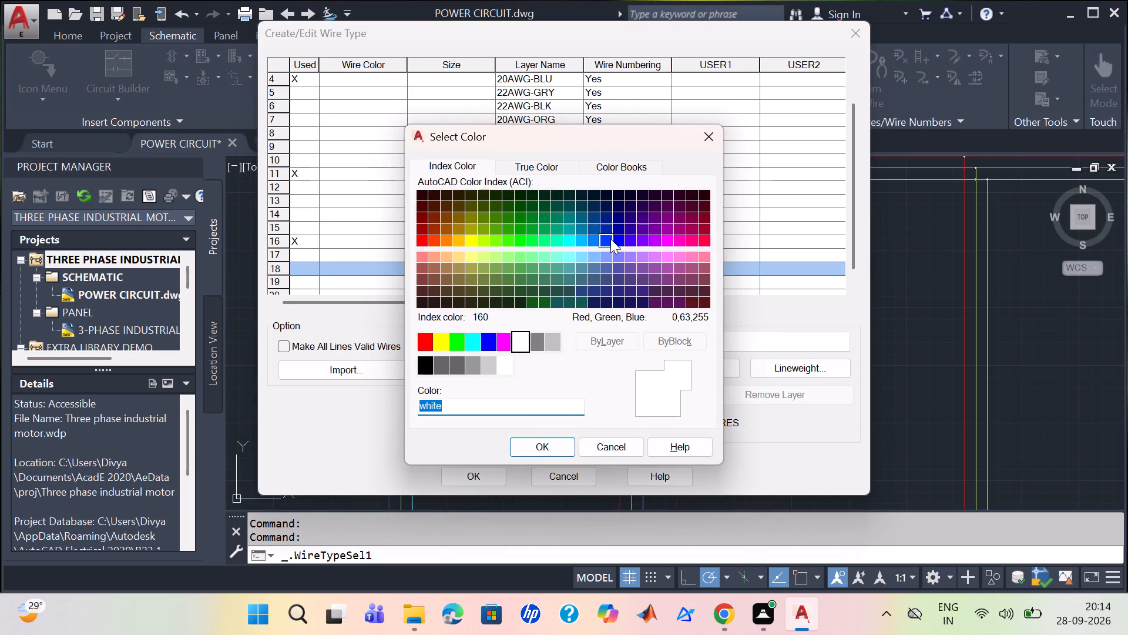
scroll(611, 238, "up", 1)
left_click(631, 238)
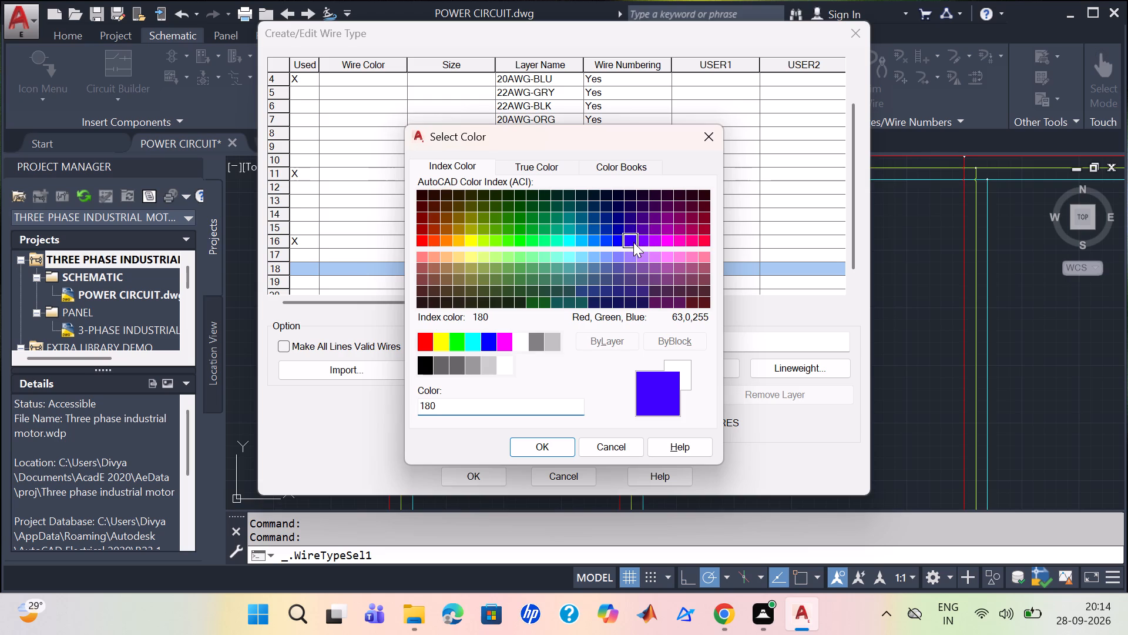
left_click(547, 444)
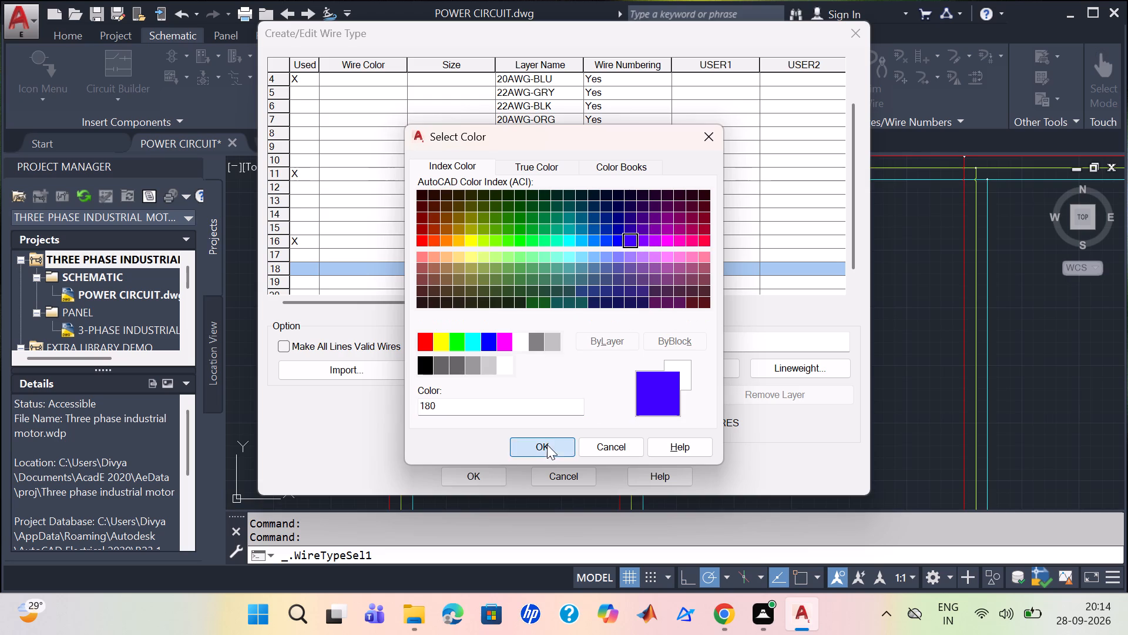
Give wire type 16AWG-BLU index color 182 and the Continuous linetype, and save the wire type changes.
left_click(578, 279)
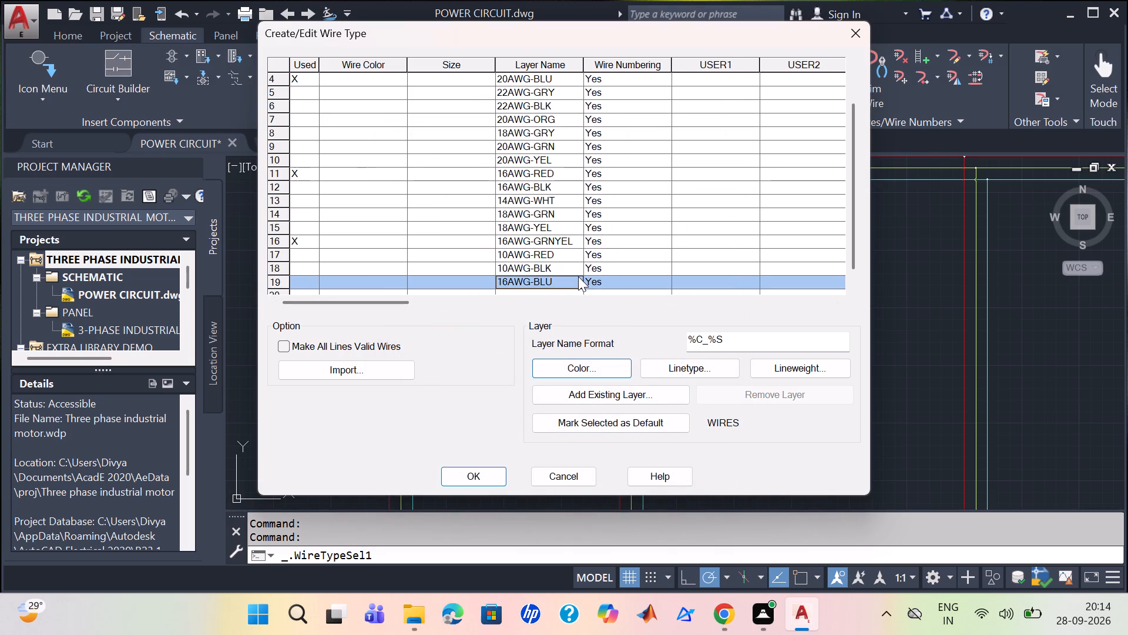
left_click(591, 361)
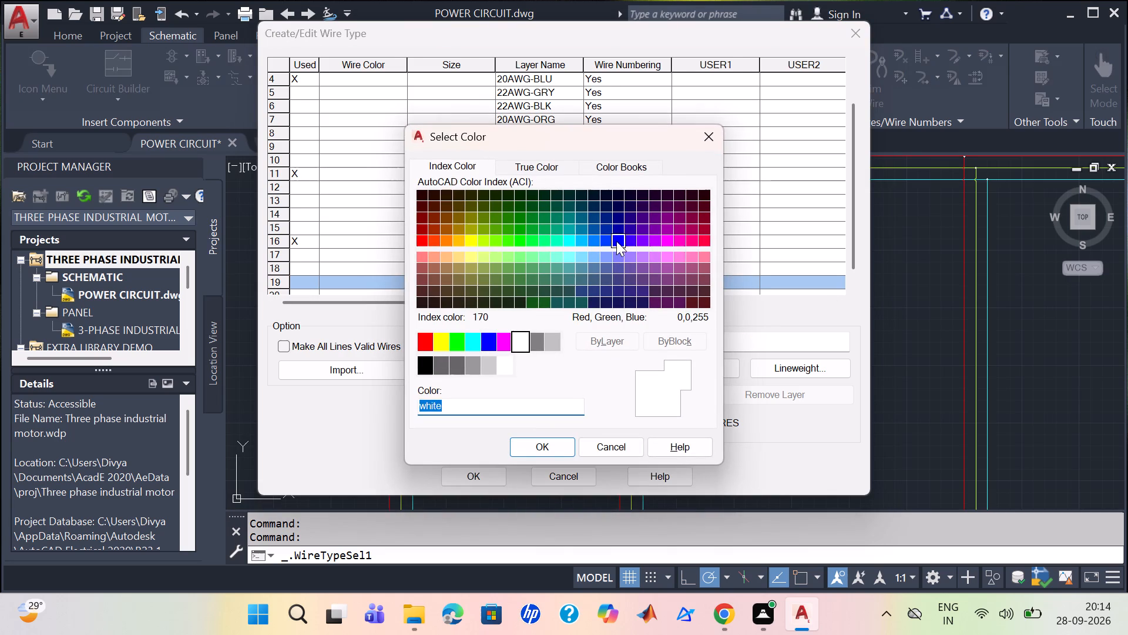
left_click(616, 240)
left_click(629, 237)
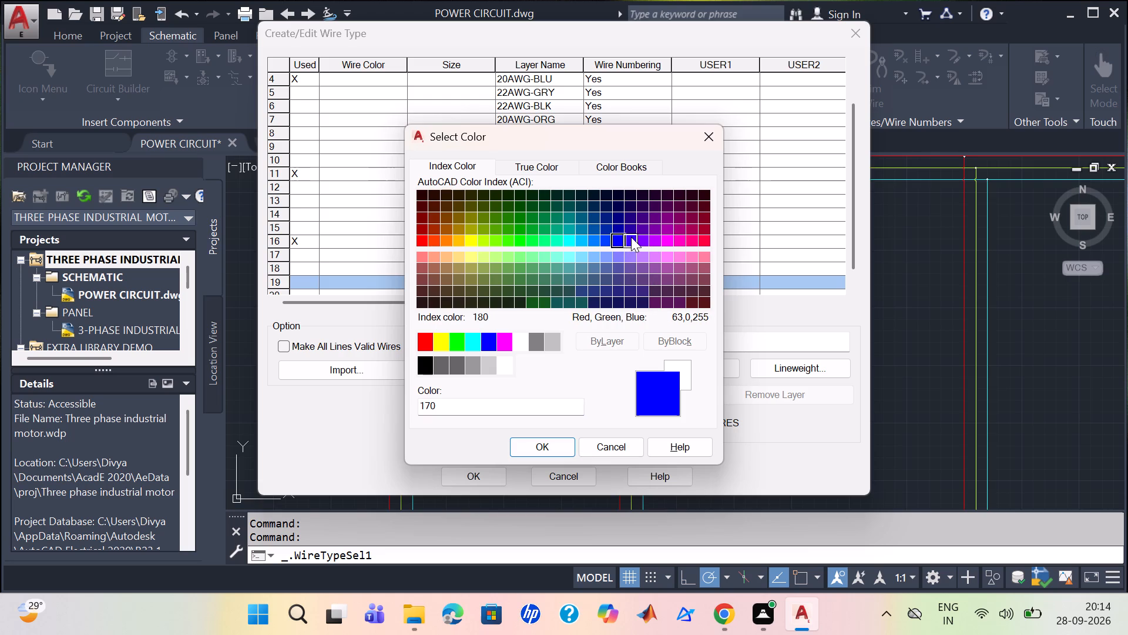
left_click(620, 230)
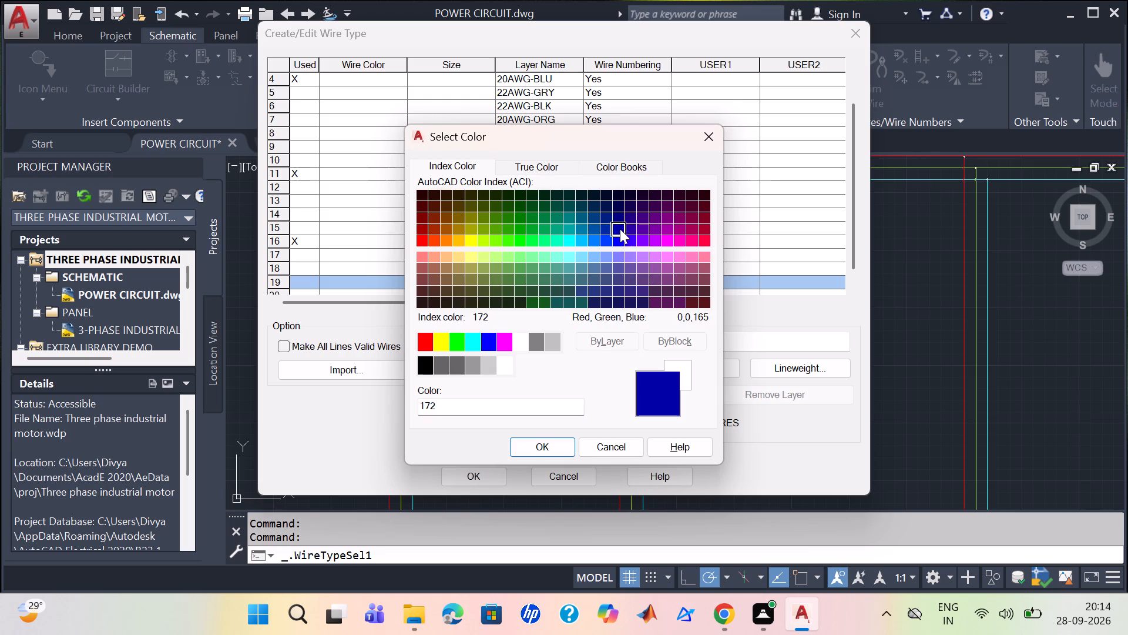
left_click(629, 224)
left_click(629, 225)
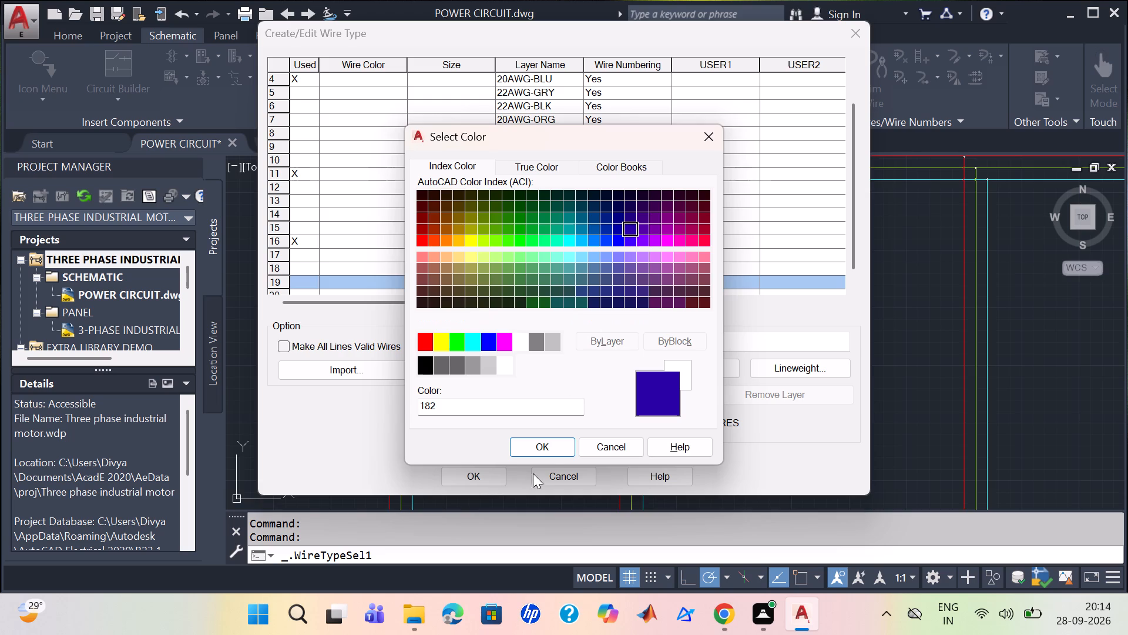
left_click(550, 443)
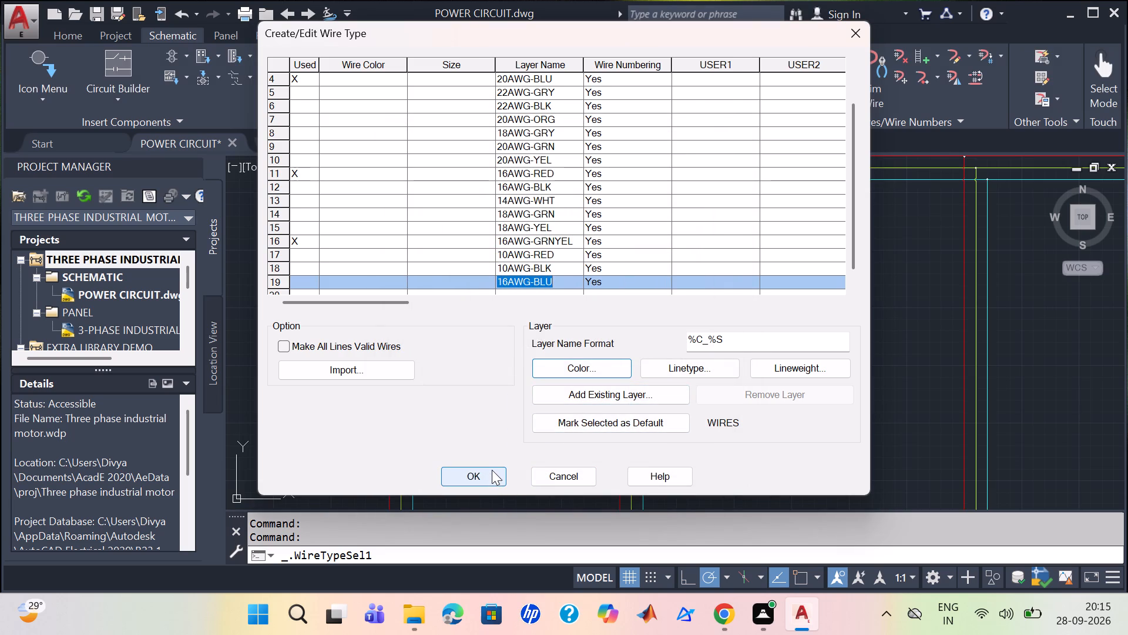
left_click(686, 366)
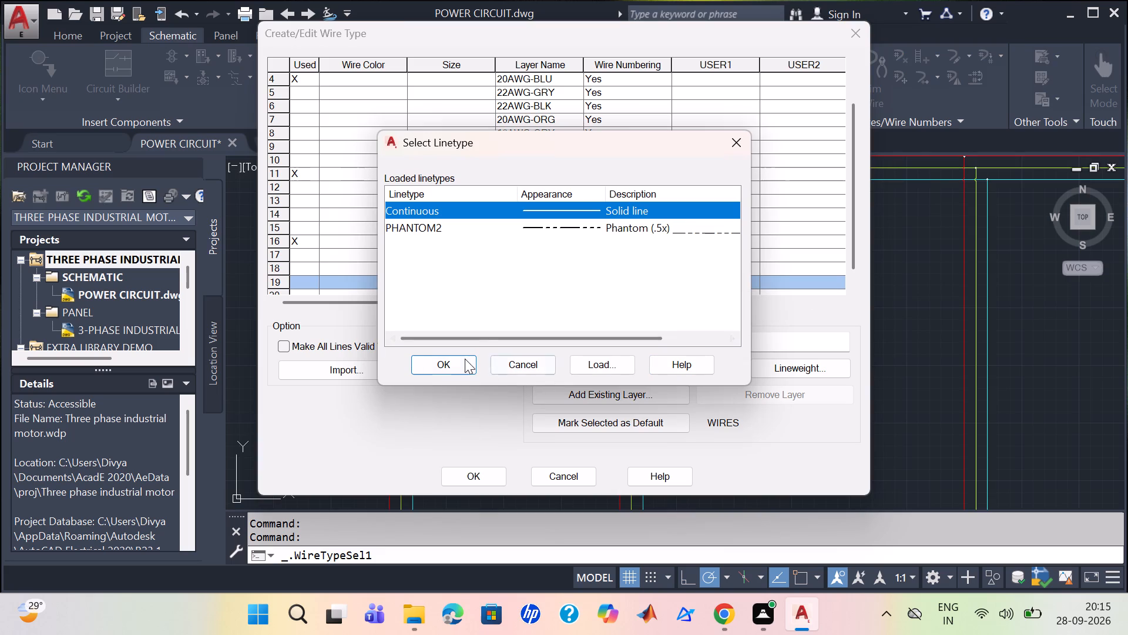
left_click(462, 359)
left_click(482, 473)
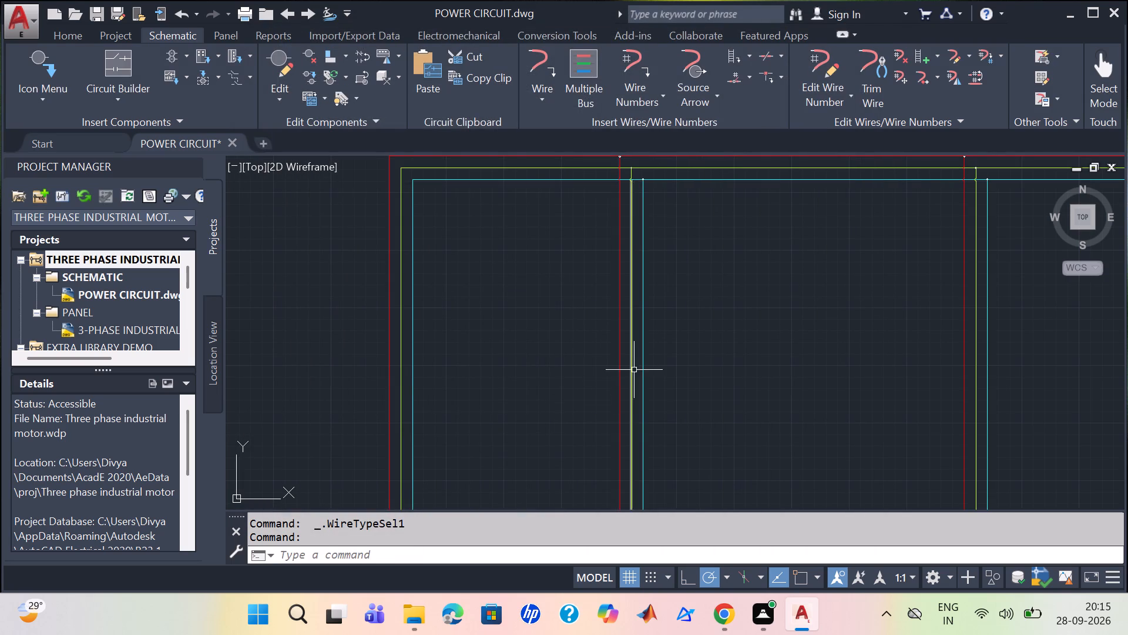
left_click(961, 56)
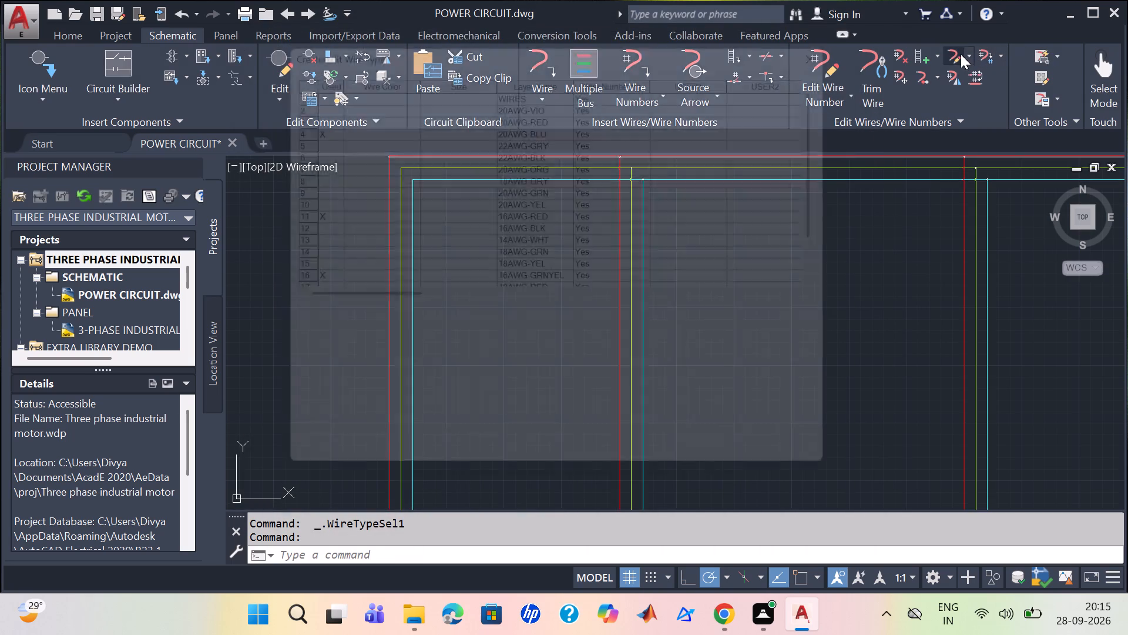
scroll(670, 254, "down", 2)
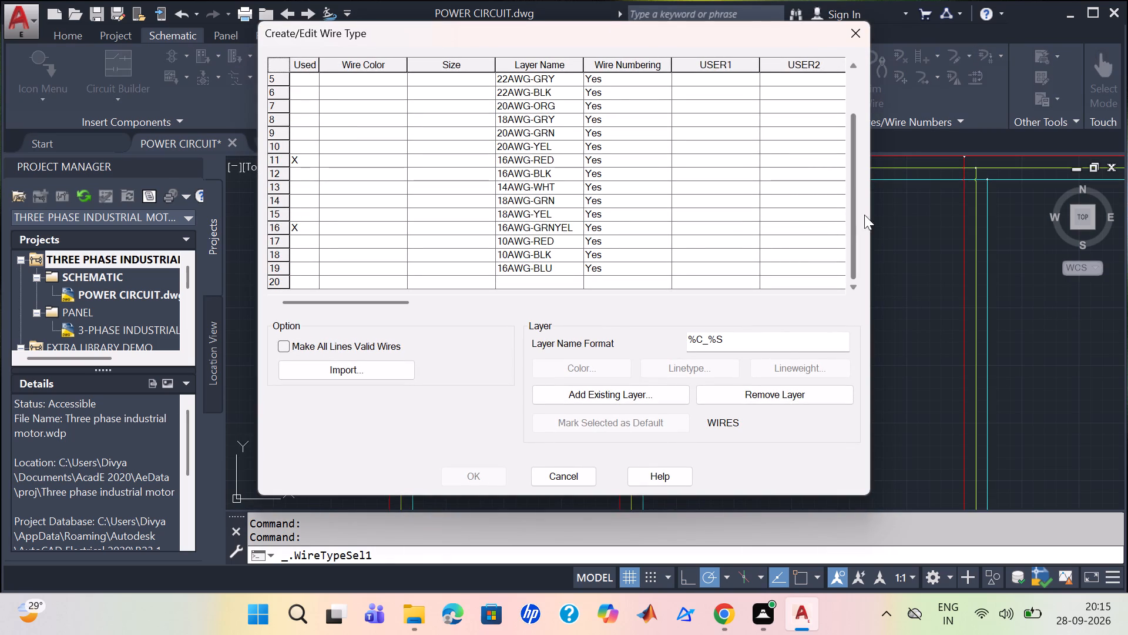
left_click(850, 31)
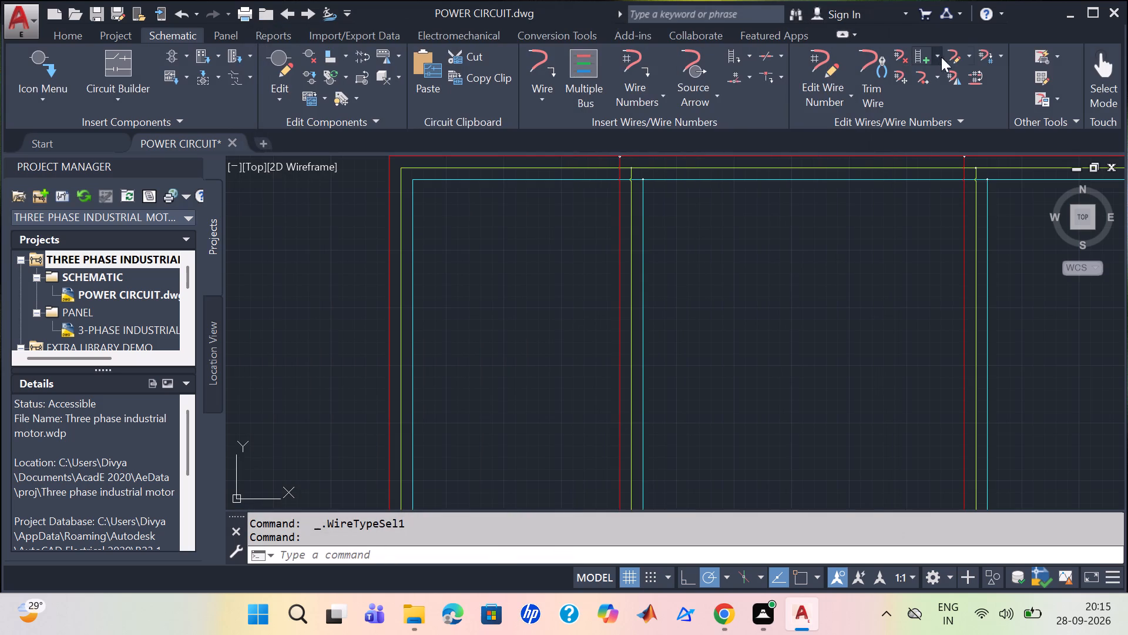
Convert the cyan third-phase wires, the horizontal run and its three vertical drops, to wire type 16AWG-BLU.
left_click(972, 54)
left_click(989, 120)
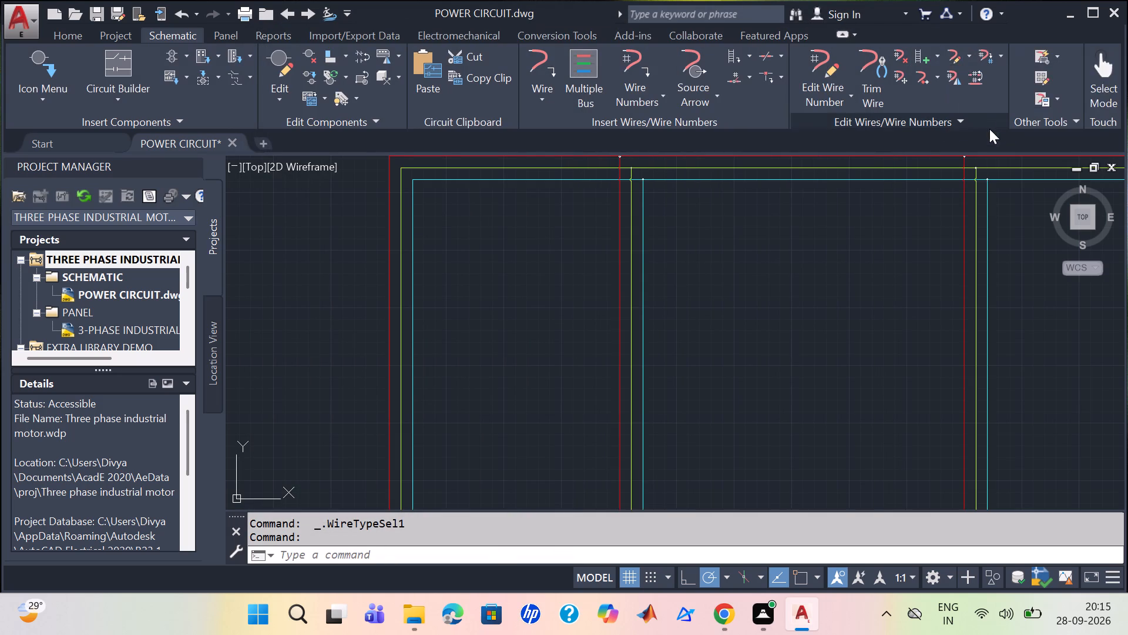
scroll(658, 207, "down", 3)
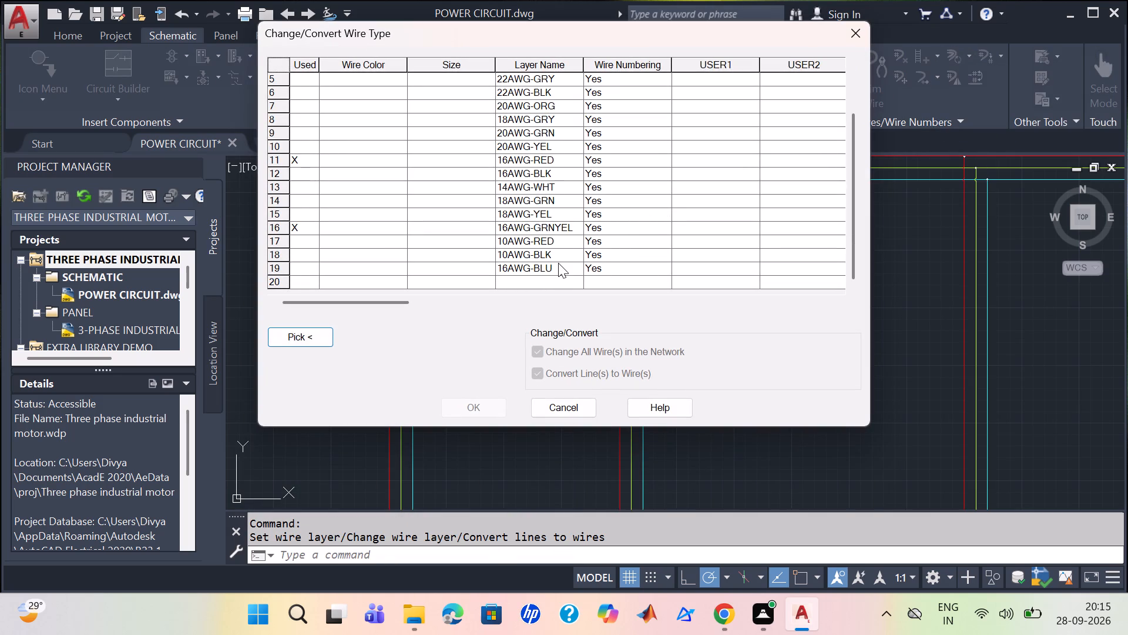
left_click(558, 263)
left_click(472, 407)
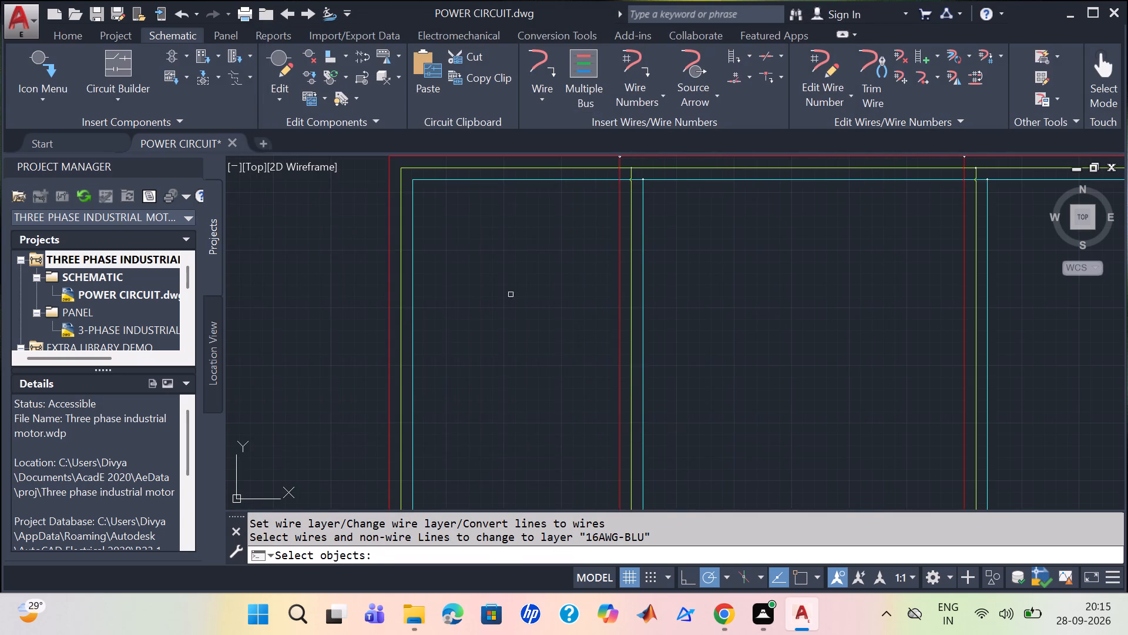
scroll(552, 245, "up", 1)
scroll(557, 190, "down", 1)
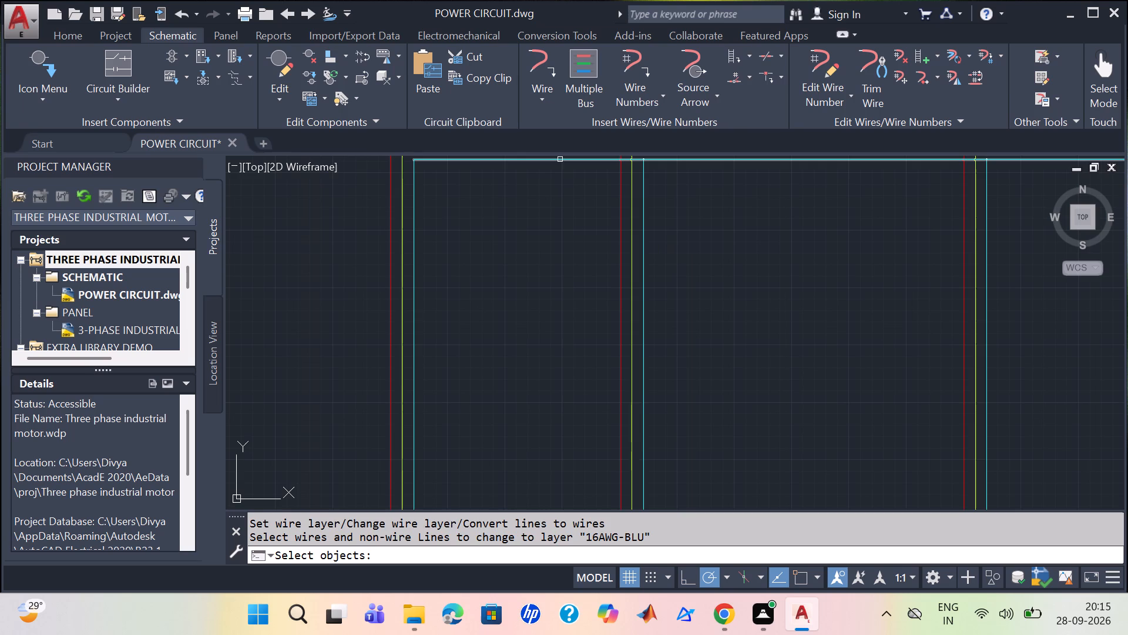
left_click(560, 159)
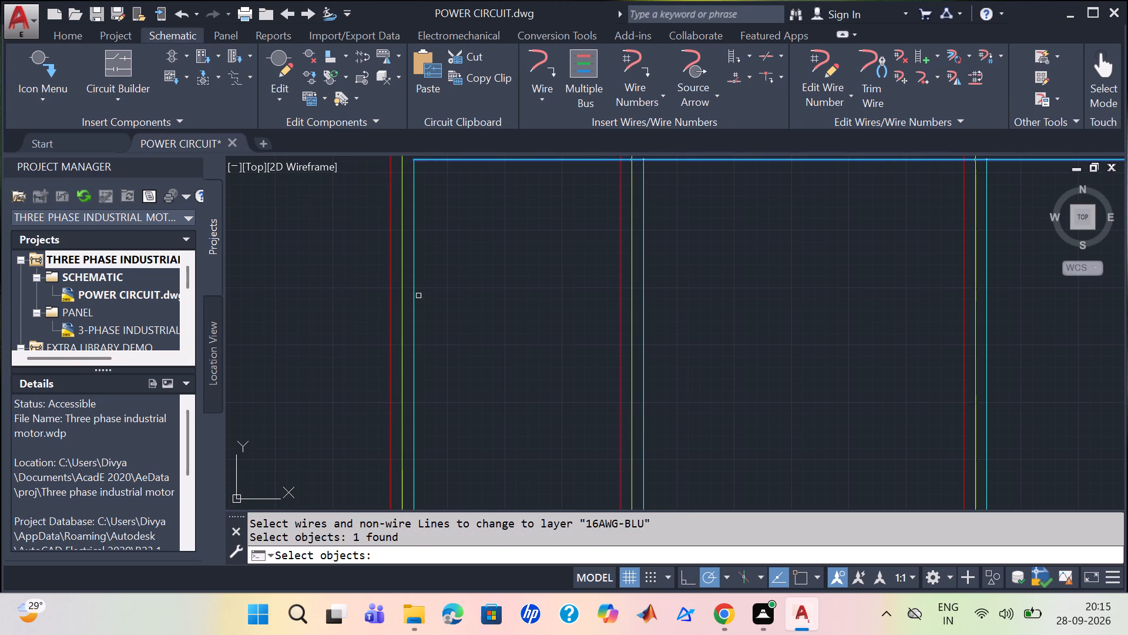
left_click(414, 302)
left_click(644, 295)
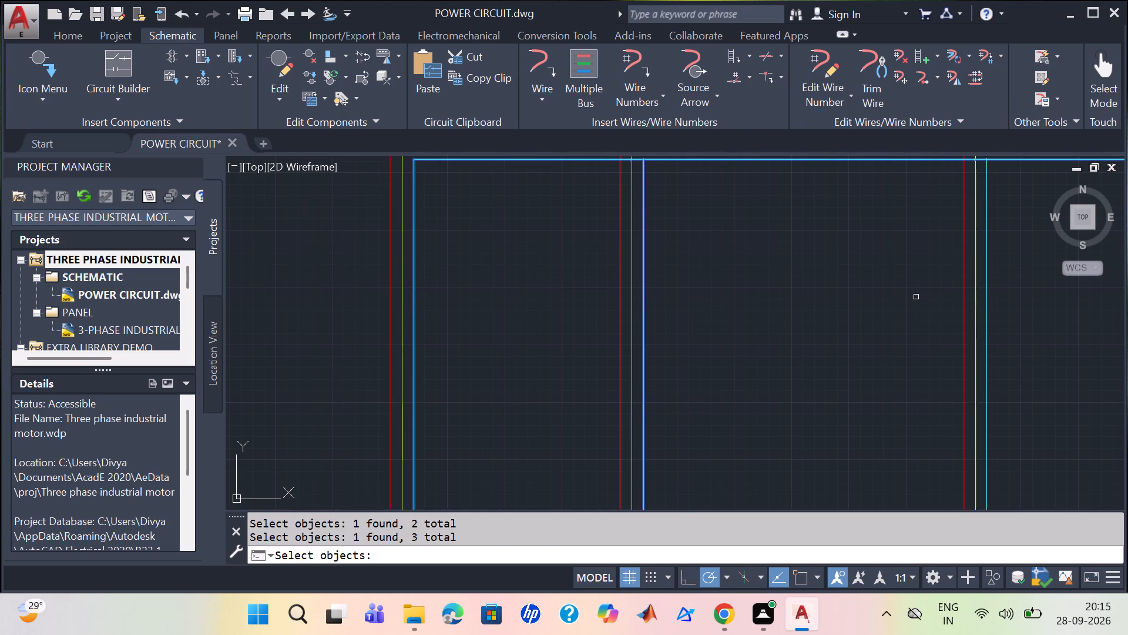
left_click(989, 325)
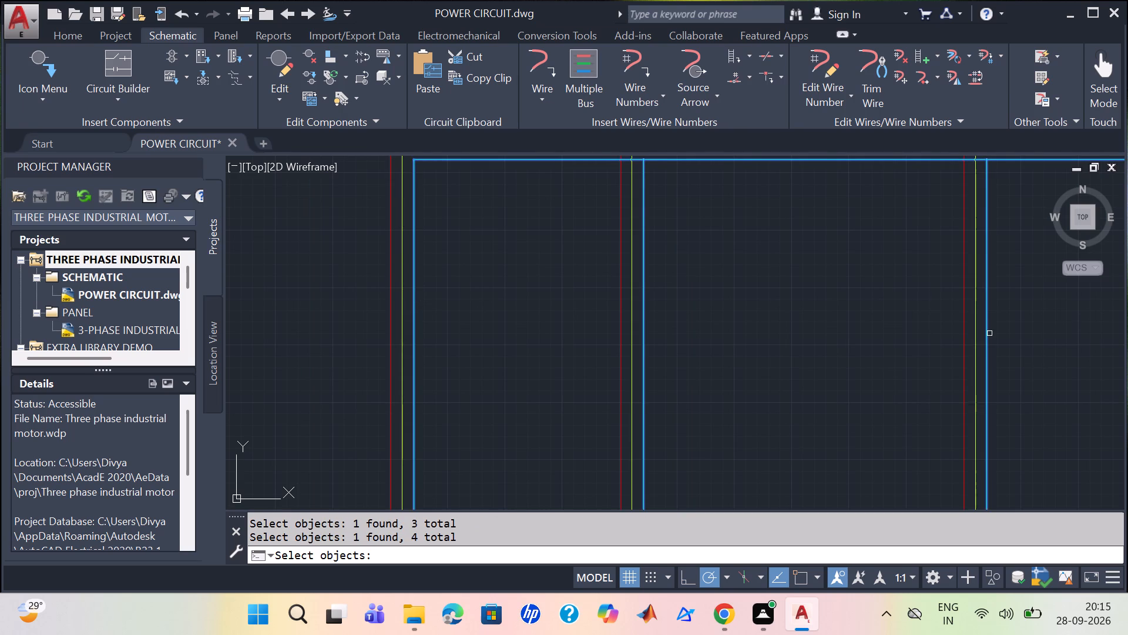
key("Return")
Examine the red, yellow-green and blue phase wires and their junctions along the horizontal bus and the vertical drops.
scroll(661, 313, "down", 1)
scroll(659, 313, "up", 1)
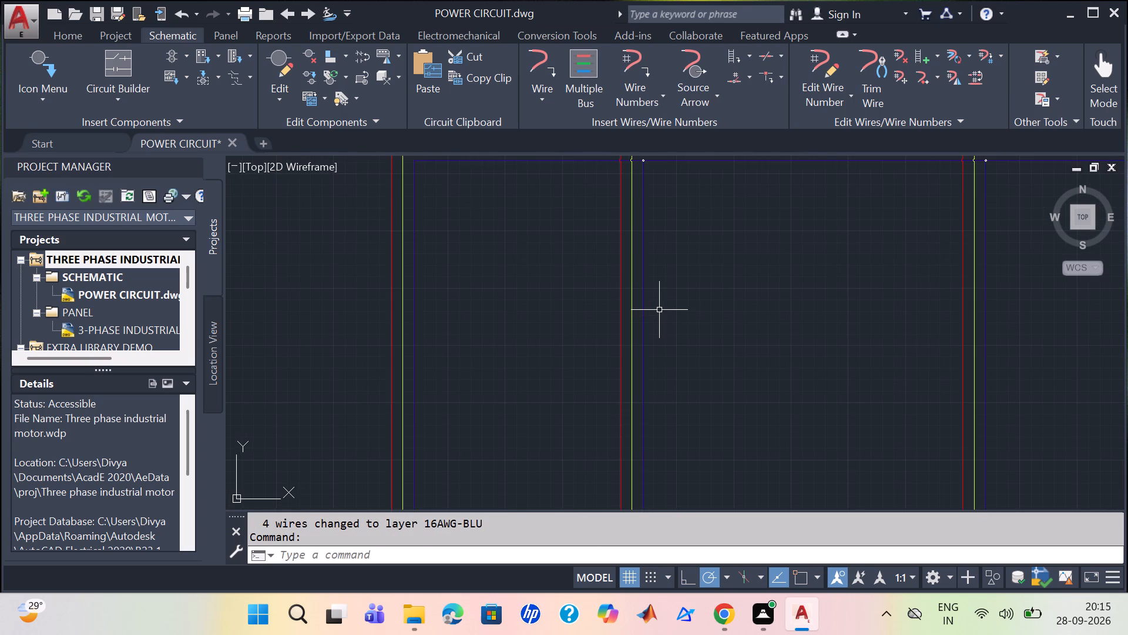
middle_click_drag(690, 301, 701, 333)
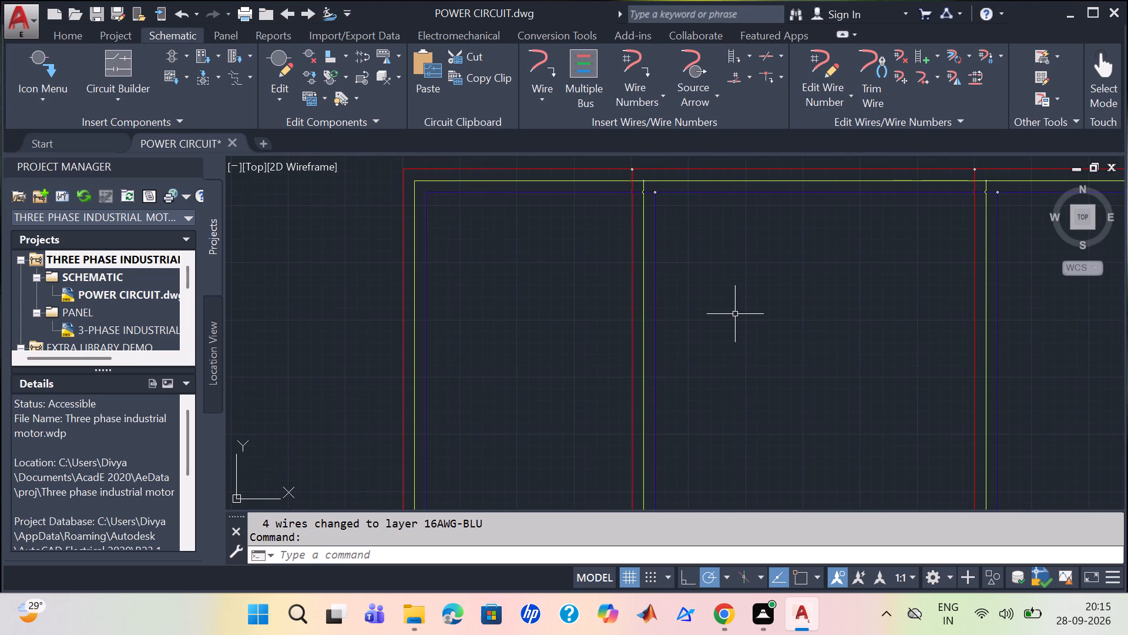
scroll(742, 308, "up", 1)
middle_click_drag(736, 279, 753, 442)
scroll(588, 229, "up", 3)
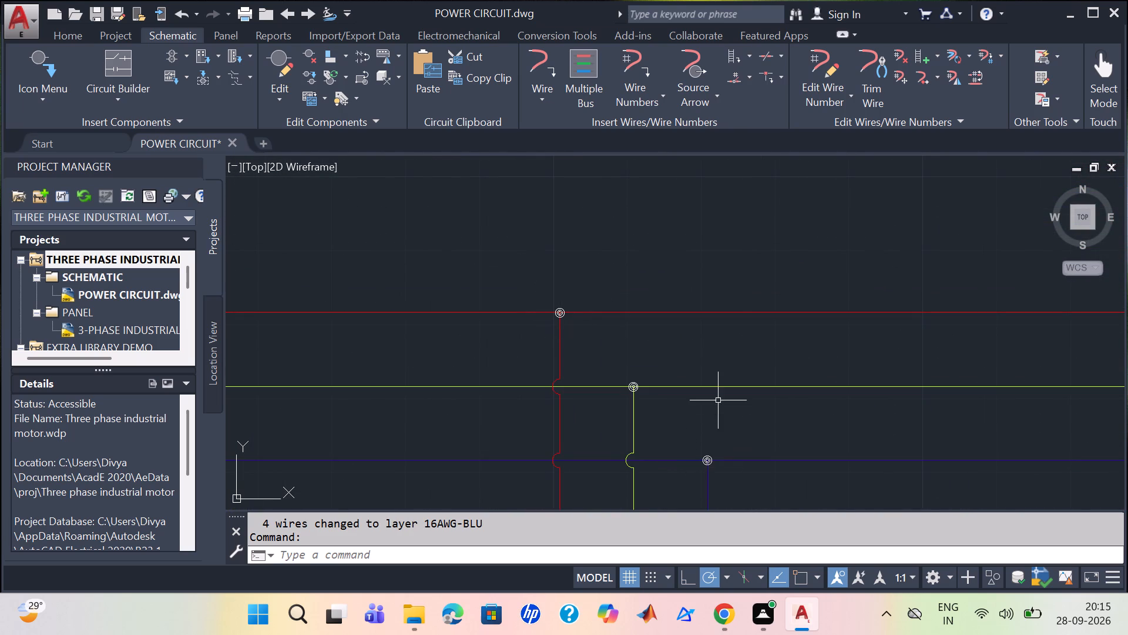
scroll(717, 397, "down", 2)
scroll(765, 446, "down", 1)
middle_click_drag(813, 482, 792, 469)
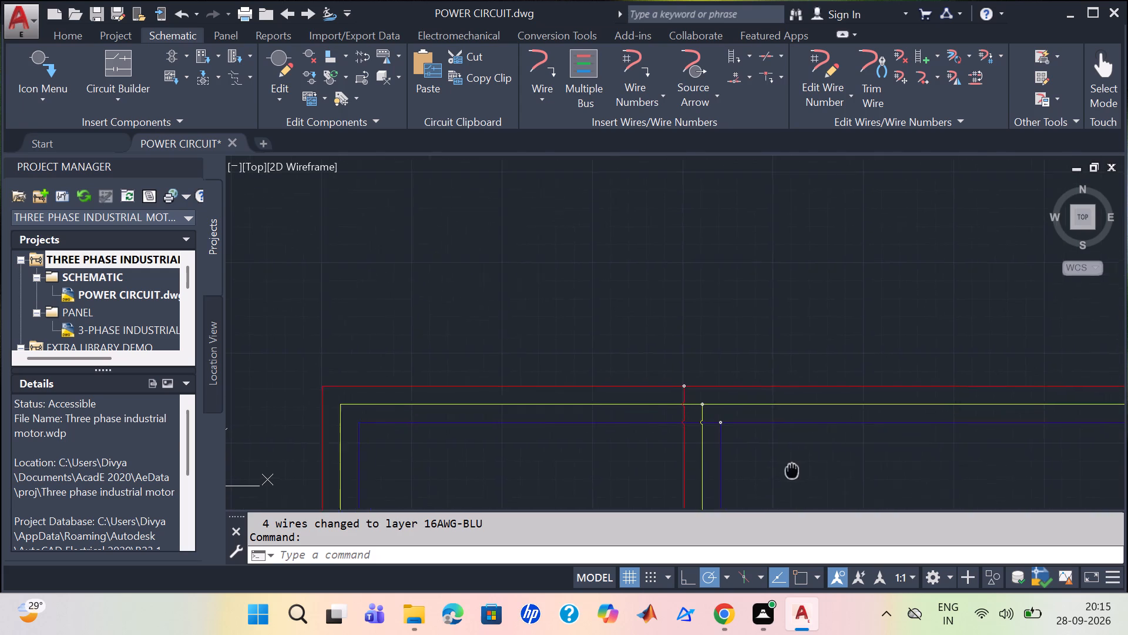
middle_click_drag(792, 469, 751, 329)
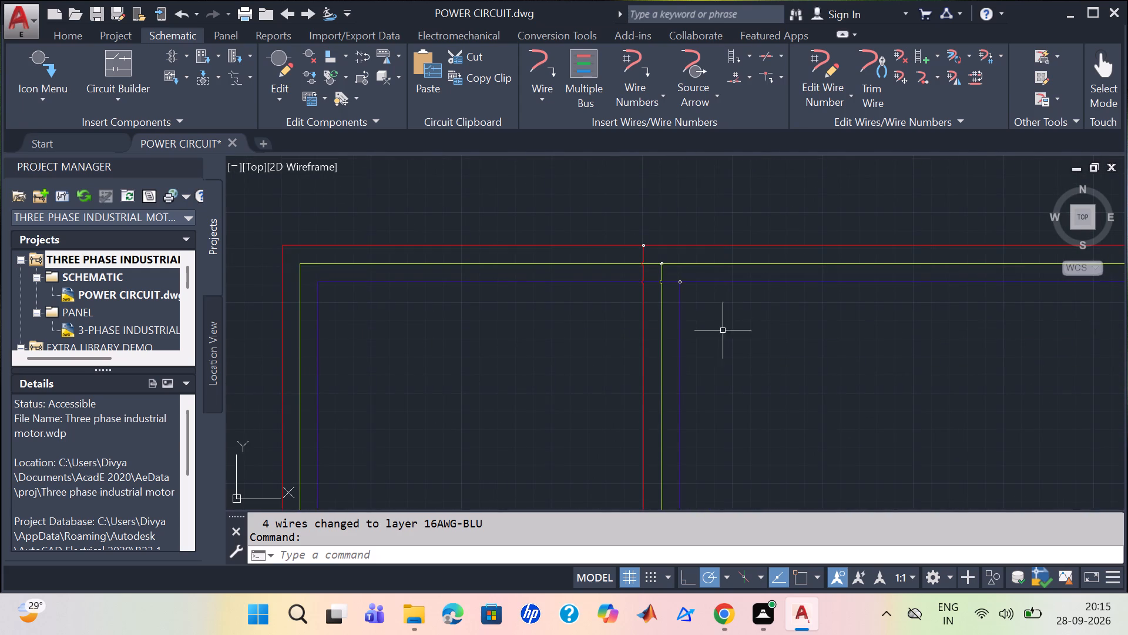
scroll(728, 357, "down", 1)
middle_click_drag(772, 385, 782, 260)
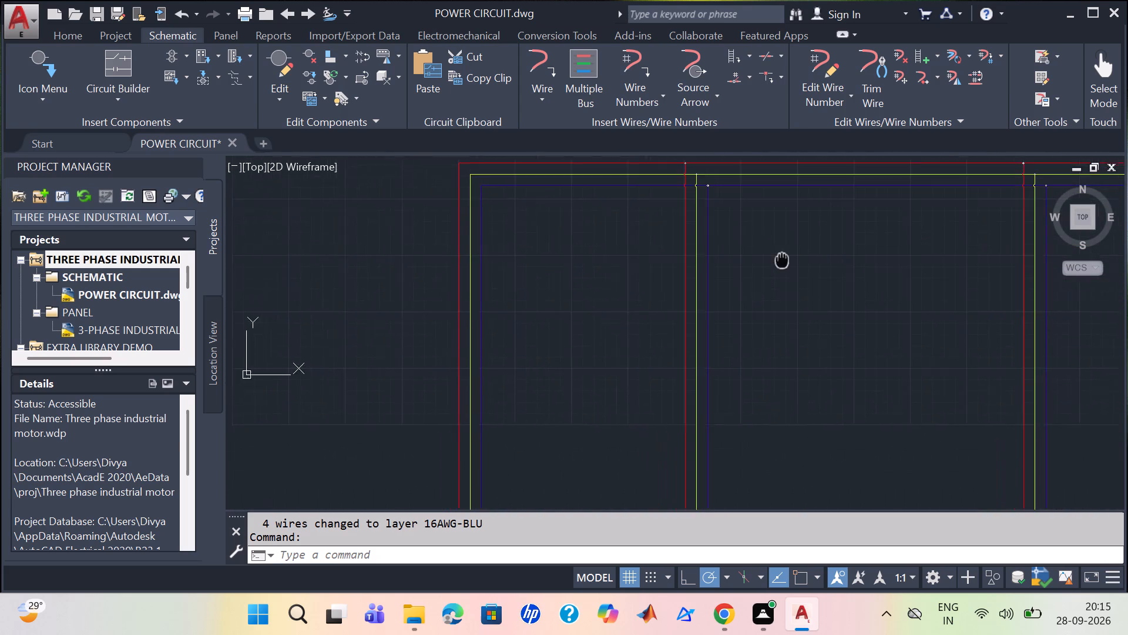
middle_click_drag(782, 260, 789, 251)
scroll(765, 256, "up", 1)
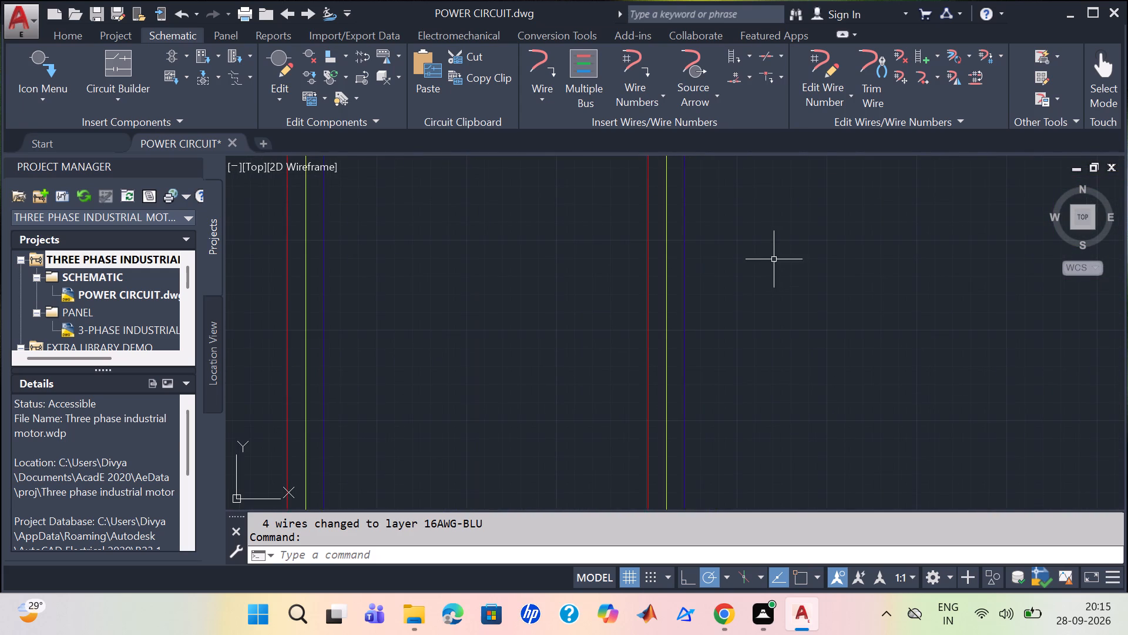
scroll(776, 260, "down", 1)
middle_click_drag(797, 266, 724, 316)
scroll(776, 301, "up", 1)
scroll(778, 298, "down", 1)
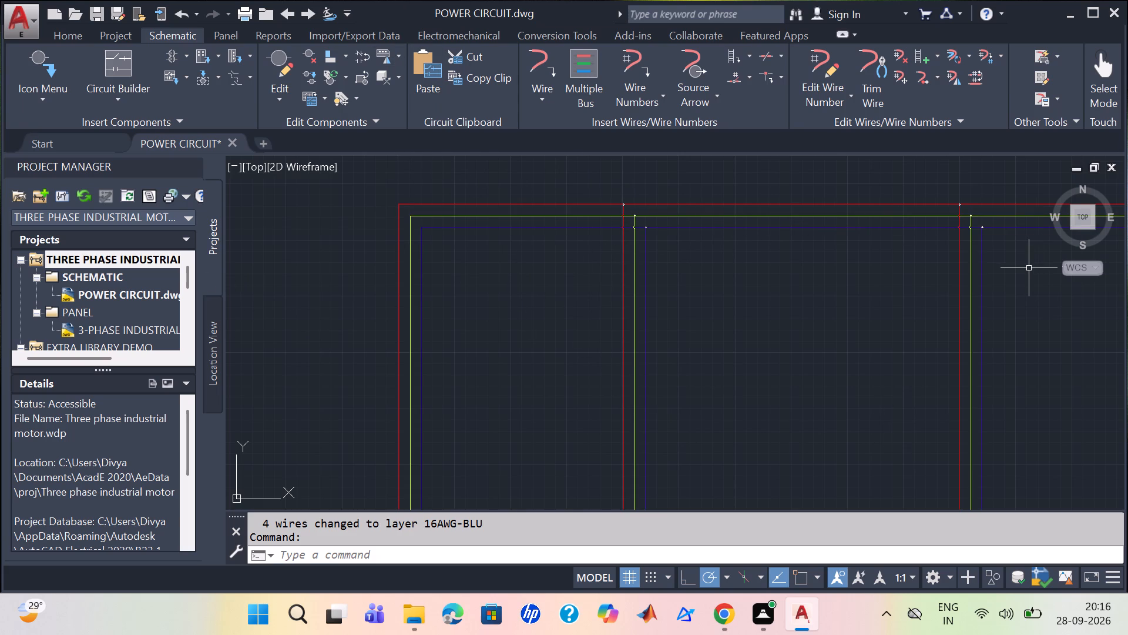
Insert a 3 Pole Disconnect across the first vertical three-phase bus, starting on its red wire below the upper corner.
left_click(55, 89)
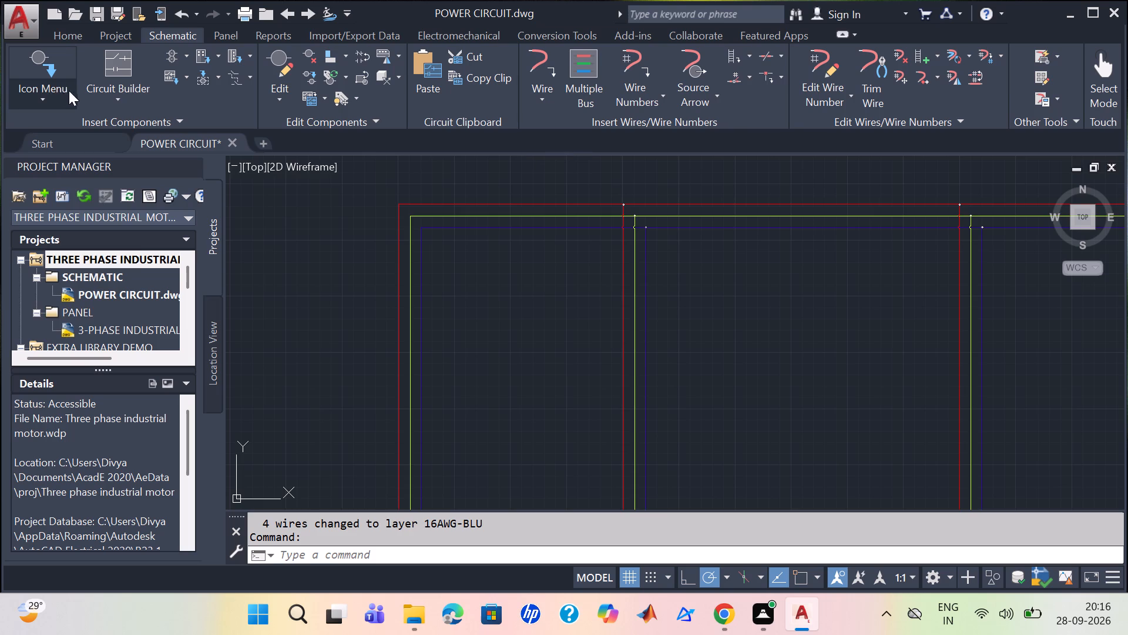
left_click(111, 123)
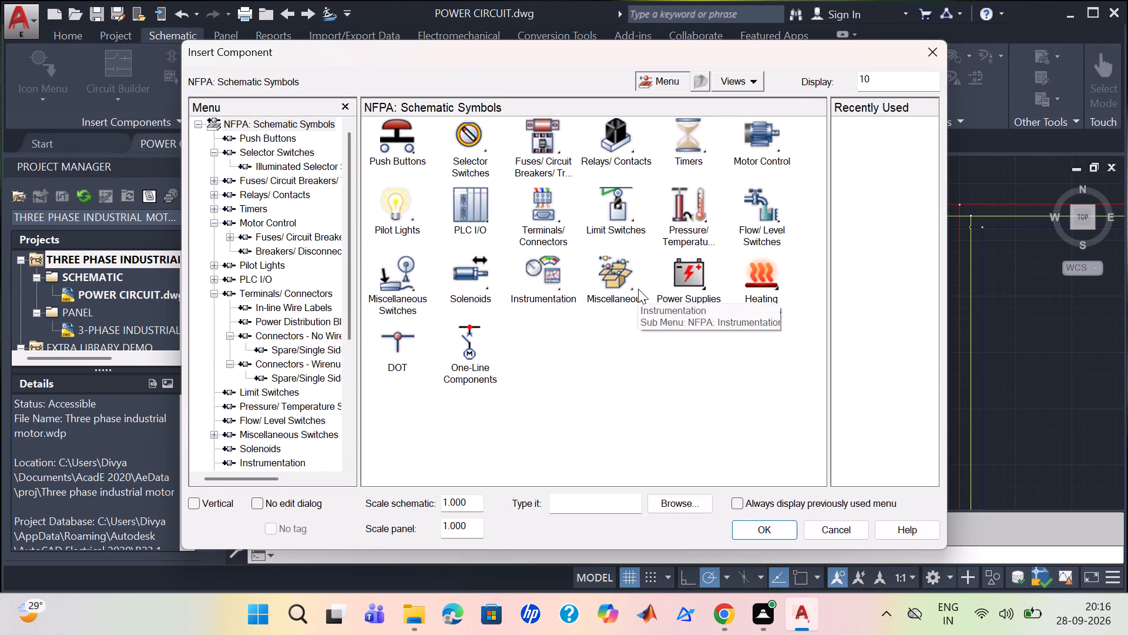
left_click(557, 165)
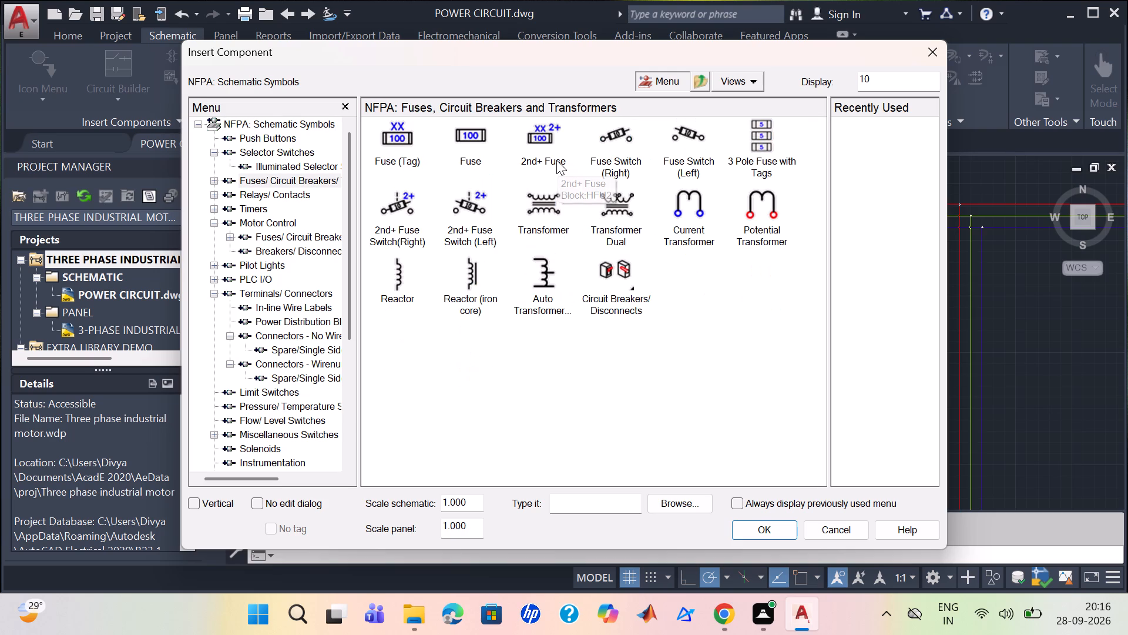
left_click(606, 299)
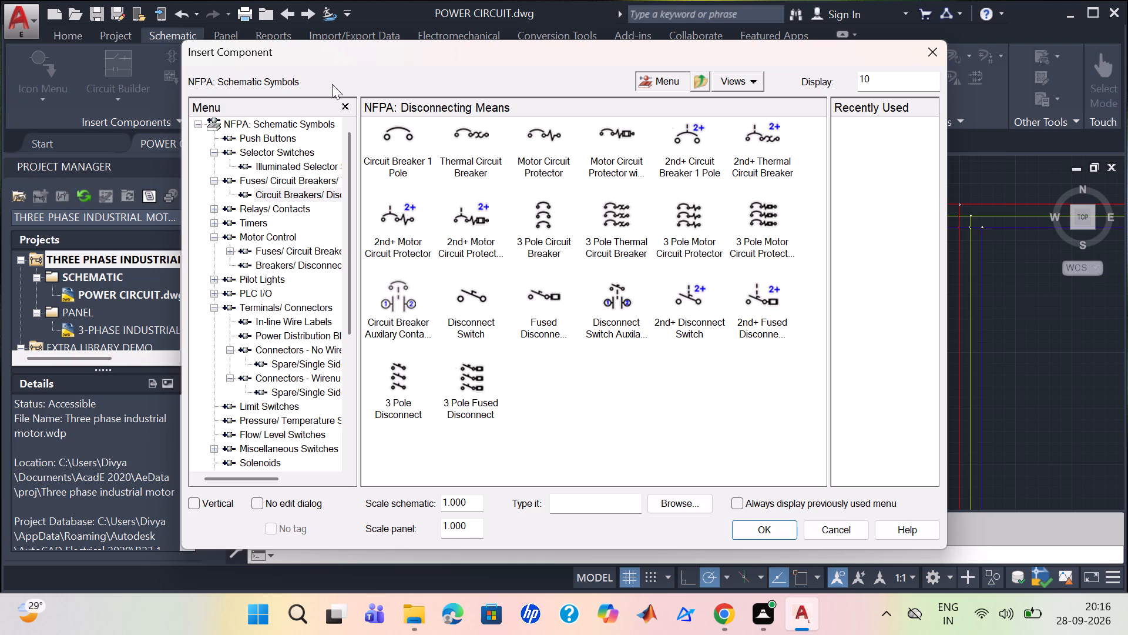
double_click(396, 385)
scroll(427, 382, "up", 2)
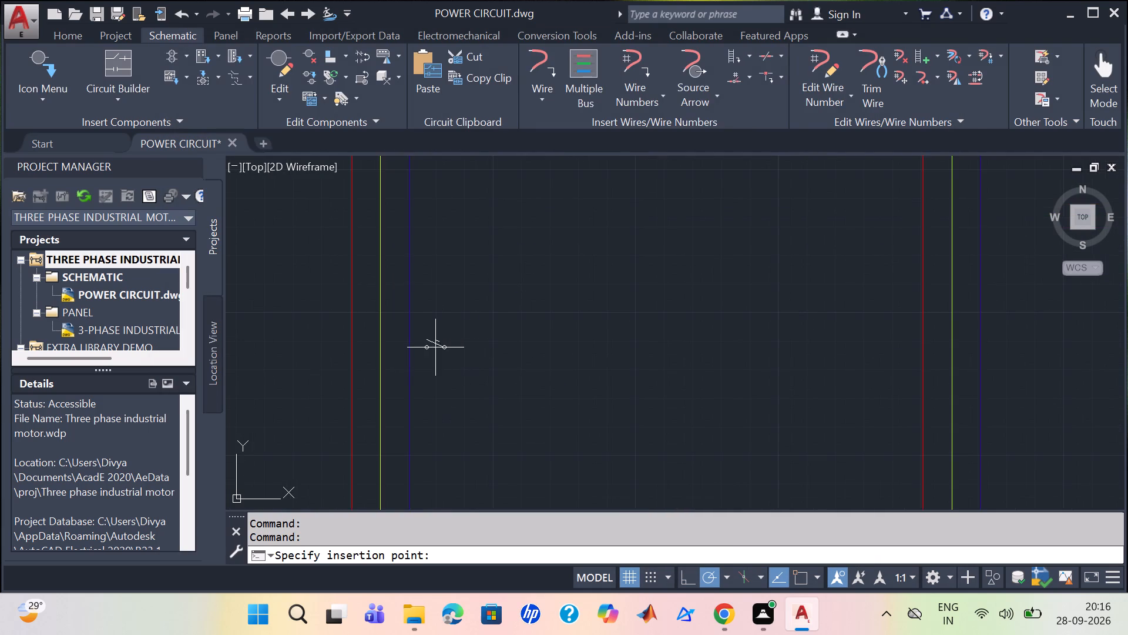
middle_click_drag(435, 349, 526, 347)
scroll(529, 348, "down", 2)
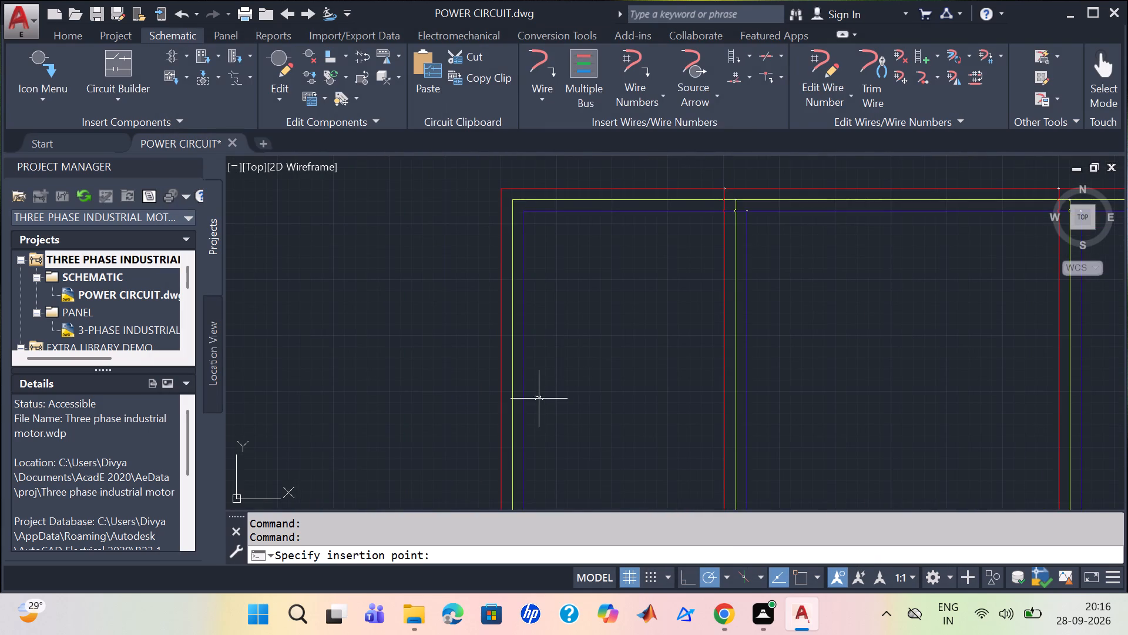
scroll(540, 393, "down", 1)
middle_click_drag(550, 424, 590, 351)
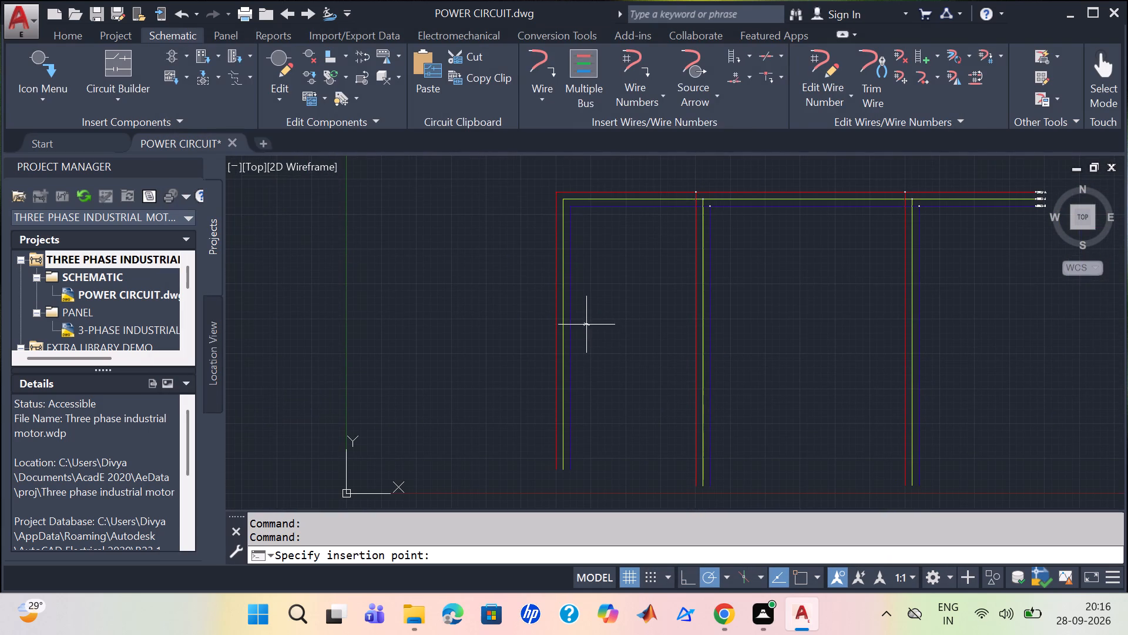
scroll(553, 321, "up", 1)
left_click(557, 260)
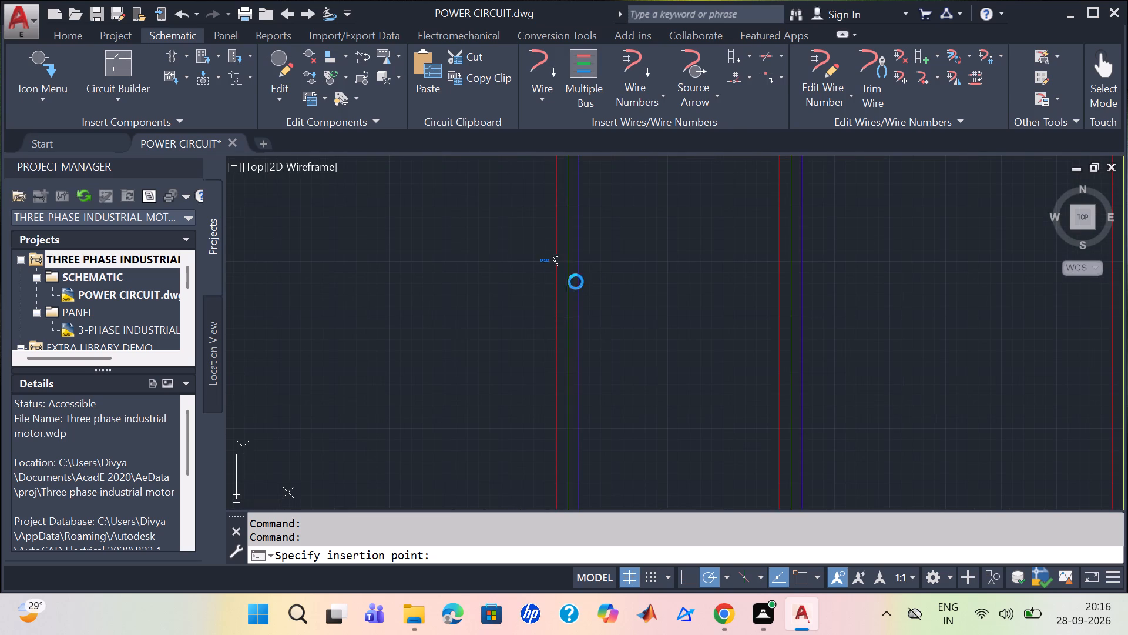
left_click(626, 289)
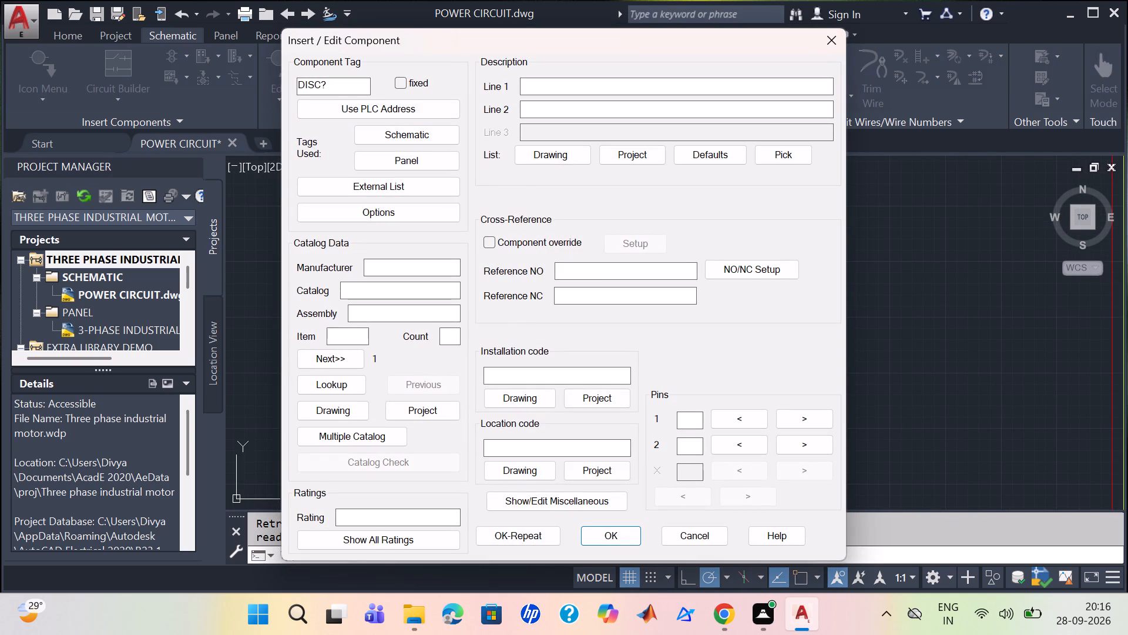
Clear the disconnect's component tag and set its rating to 50A.
left_click_drag(352, 89, 295, 80)
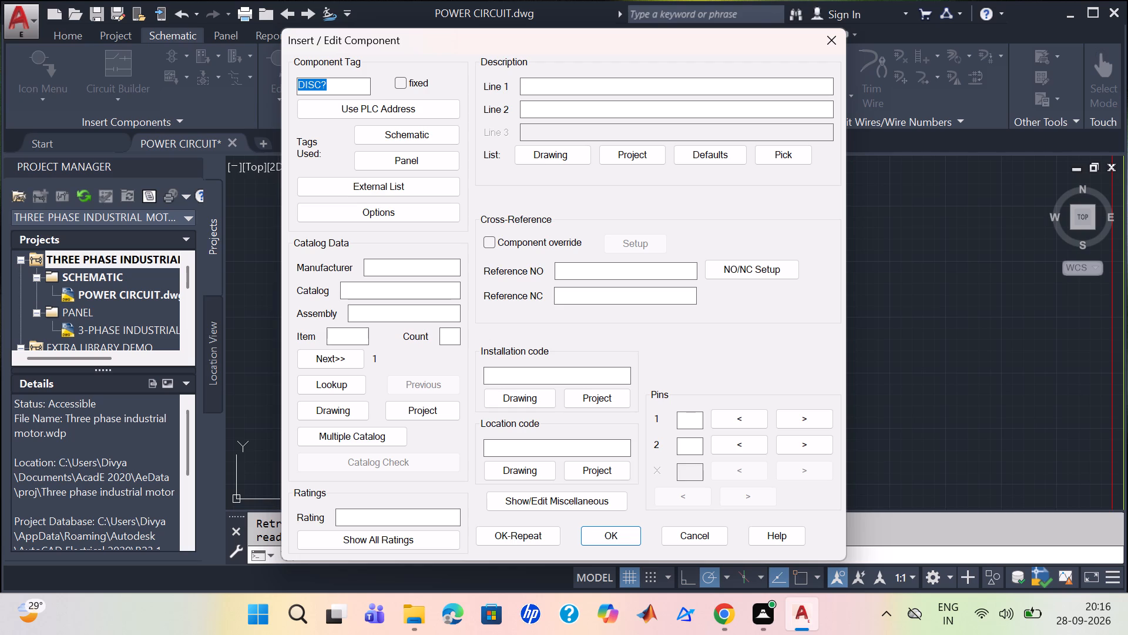
key("BackSpace")
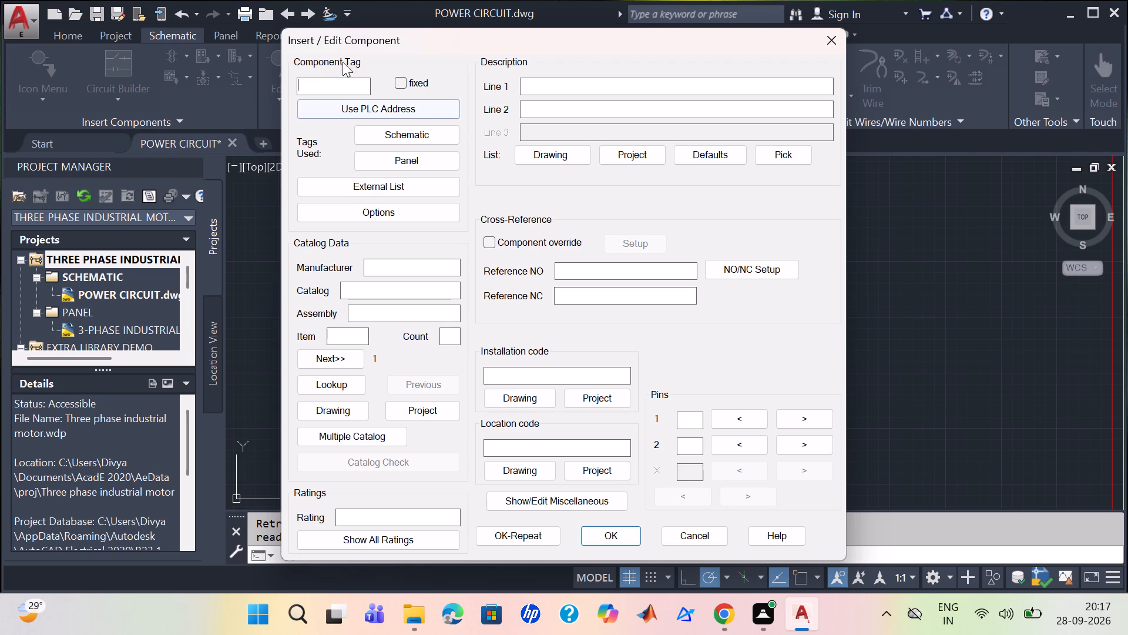
left_click(397, 517)
key("1")
key("5")
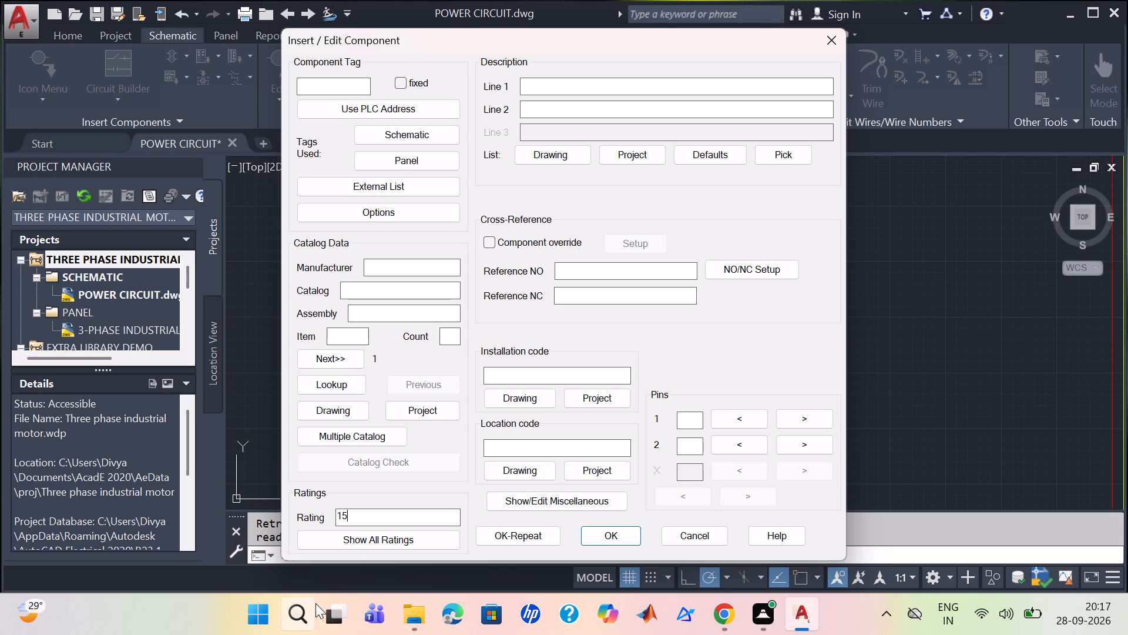
key("BackSpace")
key("BackSpace")
type("45")
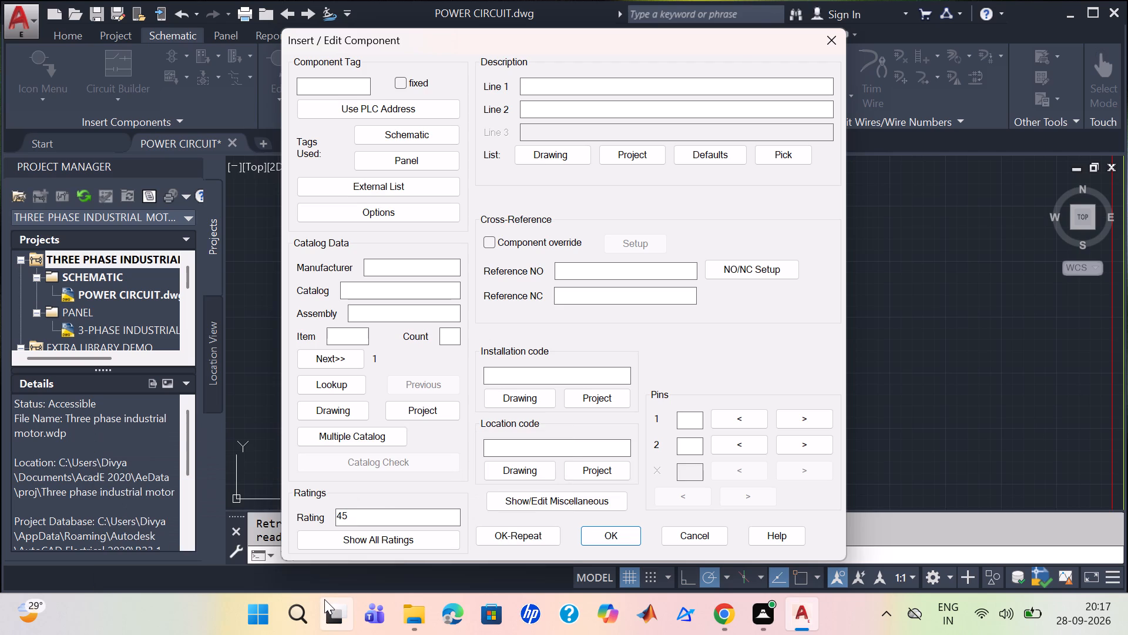
key("BackSpace")
key("BackSpace")
type("50")
key("a")
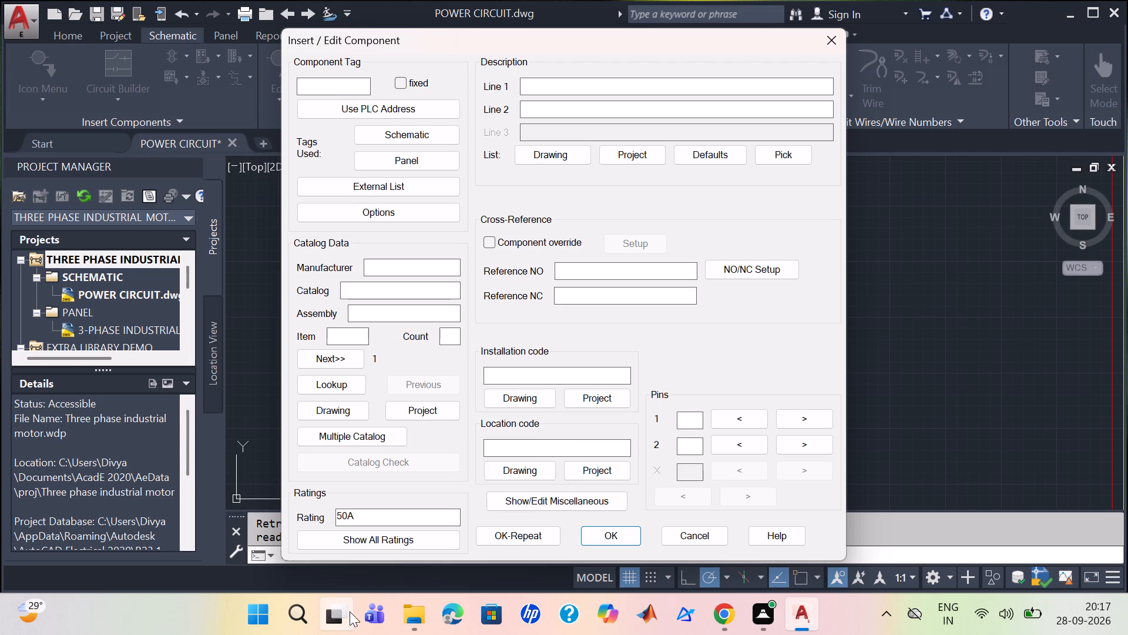
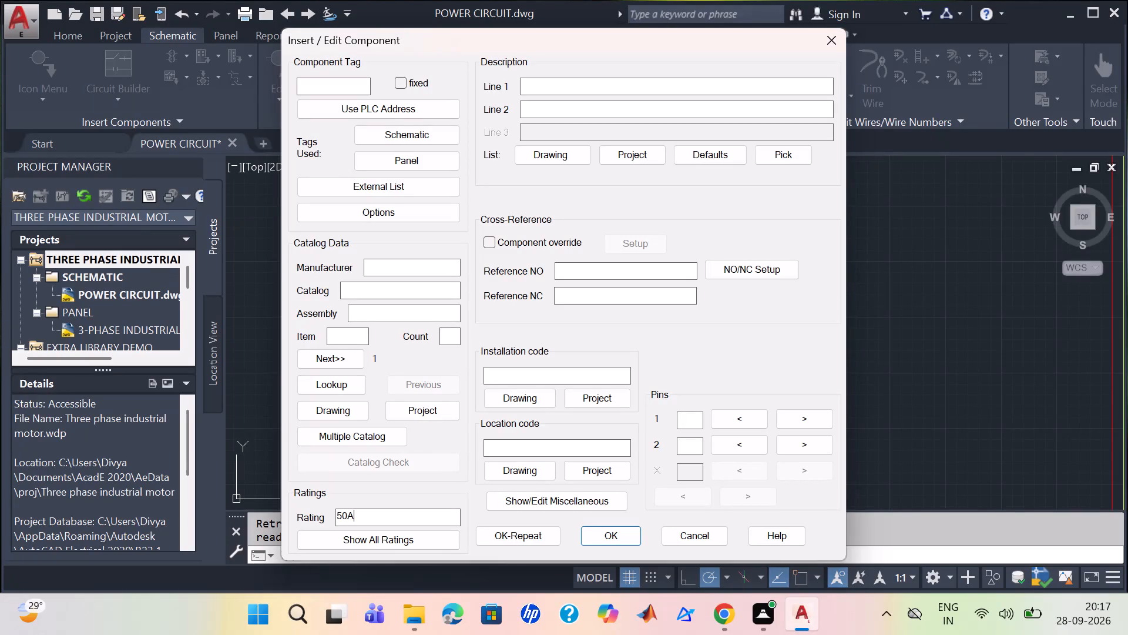
Enter CB-1 as the disconnect's component tag.
left_click(553, 447)
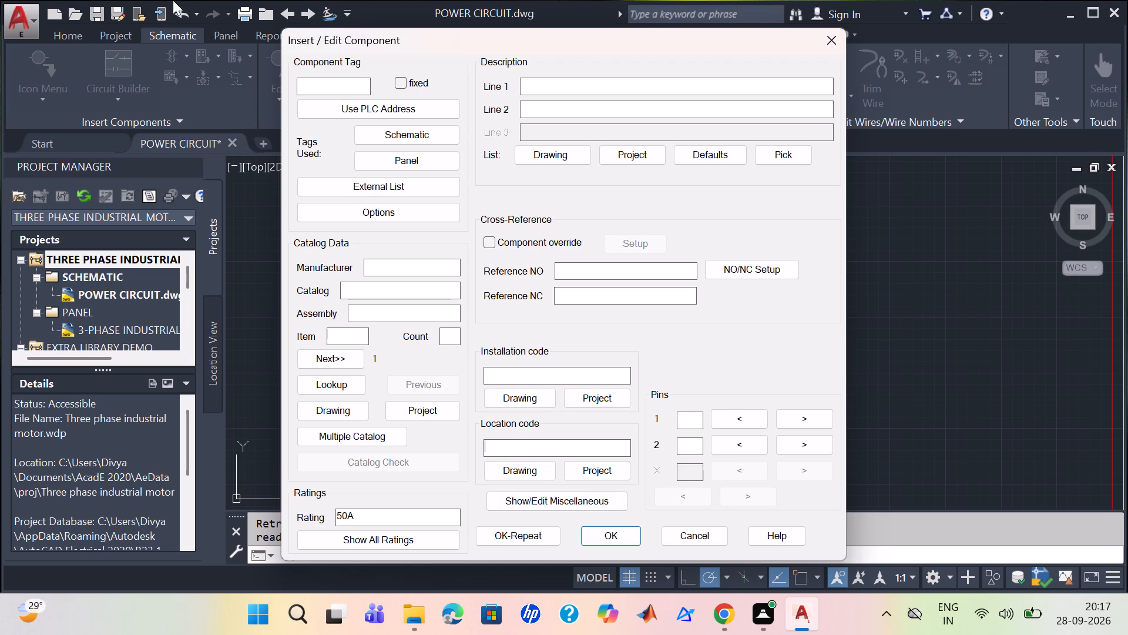
left_click(360, 83)
key("c")
key("b")
key("minus")
key("a")
key("BackSpace")
key("1")
Set the disconnect's location code to MCCB.
left_click(582, 449)
left_click(551, 442)
type("MCCB")
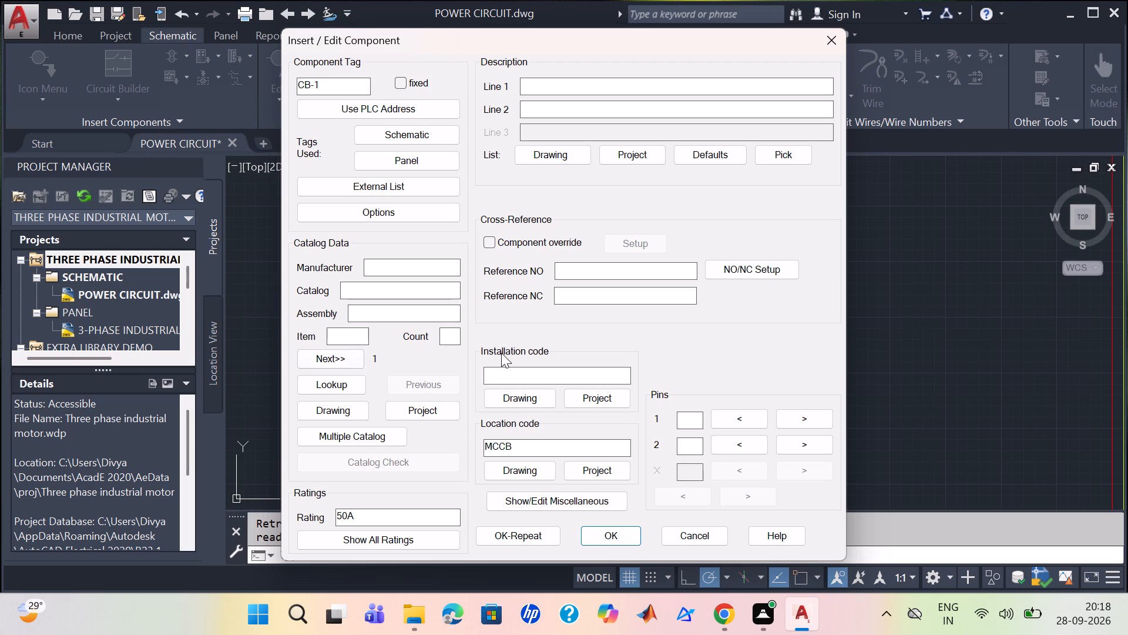
Enter SIEMENS as the first description line of the disconnect.
left_click_drag(758, 91, 763, 89)
key("s")
key("i")
type("EM")
type("EIN")
key("s")
key("equal")
key("BackSpace")
key("BackSpace")
key("BackSpace")
key("BackSpace")
type("NS")
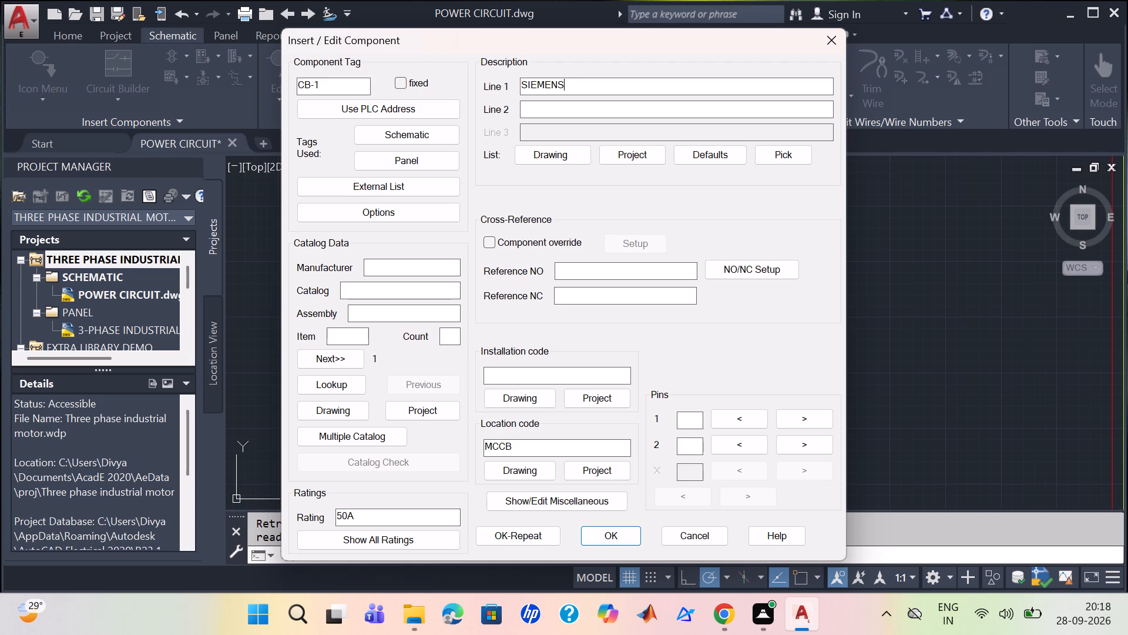
left_click(746, 91)
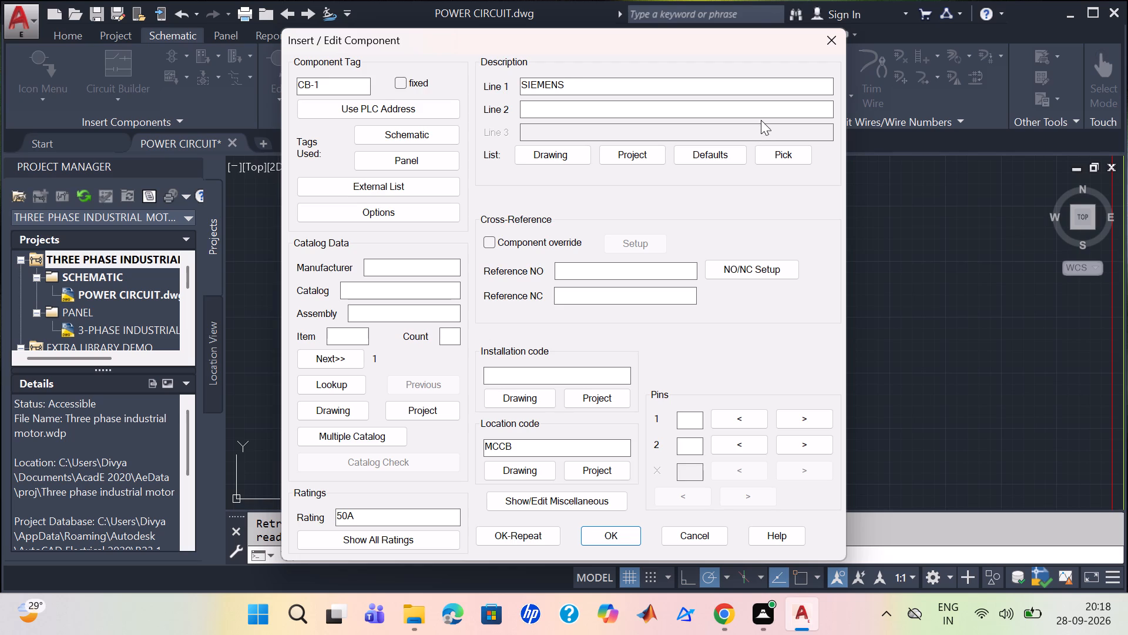
Enter the part number 3VT1705-2DC36-0AA0 as the second description line of the disconnect.
left_click(759, 109)
key("2")
key("v")
key("t")
key("BackSpace")
key("BackSpace")
key("BackSpace")
type("3VT")
type("17")
key("0")
key("5")
key("minus")
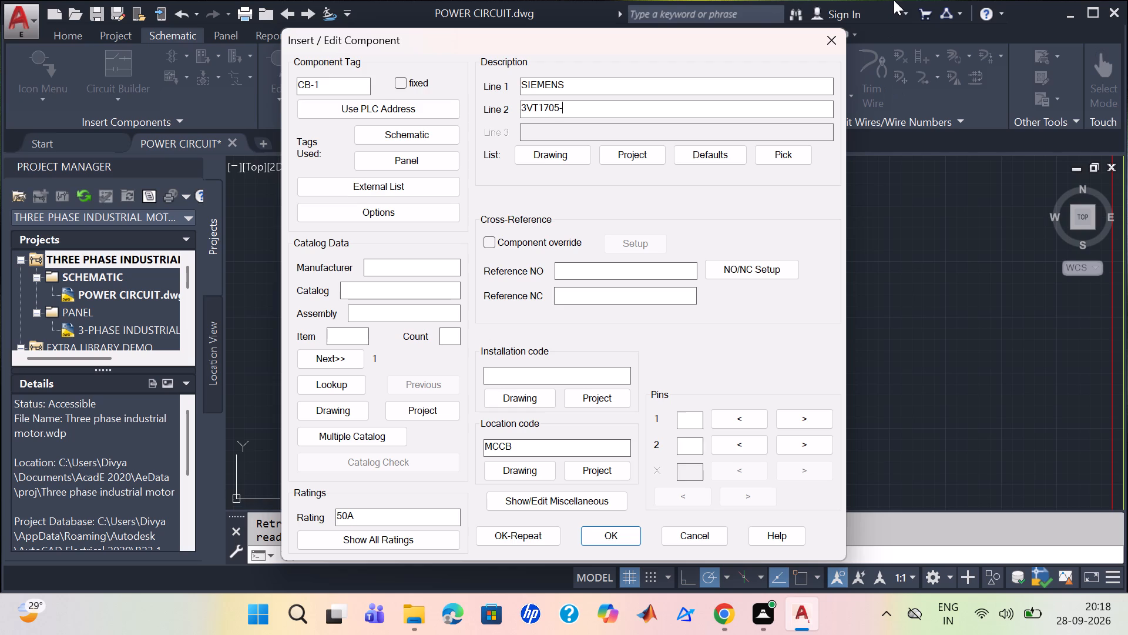
type("2D")
key("c")
type("36")
key("minus")
type("0A")
key("a")
key("0")
Copy SIEMENS from the first description line into the disconnect's catalog manufacturer.
left_click(446, 264)
left_click_drag(595, 88, 576, 66)
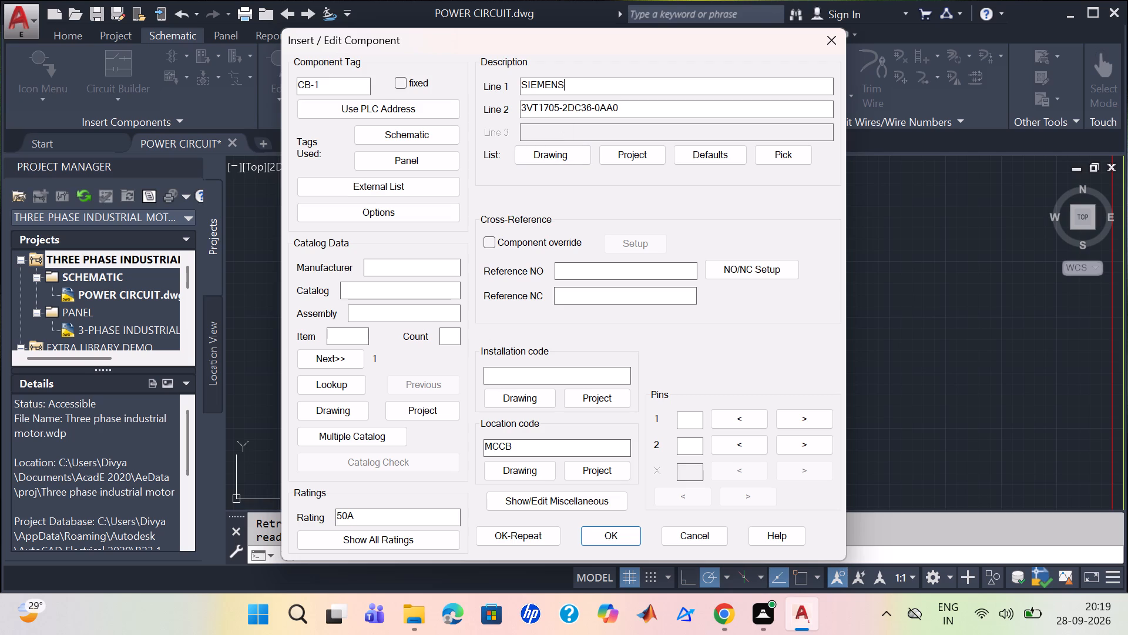
left_click_drag(576, 66, 519, 76)
key("ctrl+c")
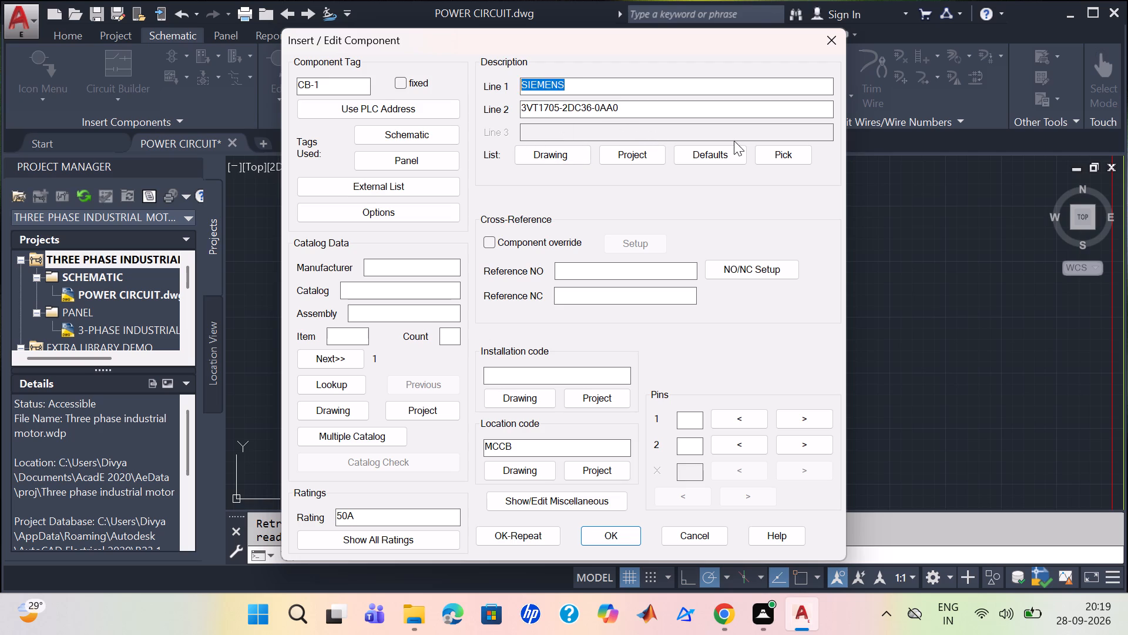
left_click(638, 108)
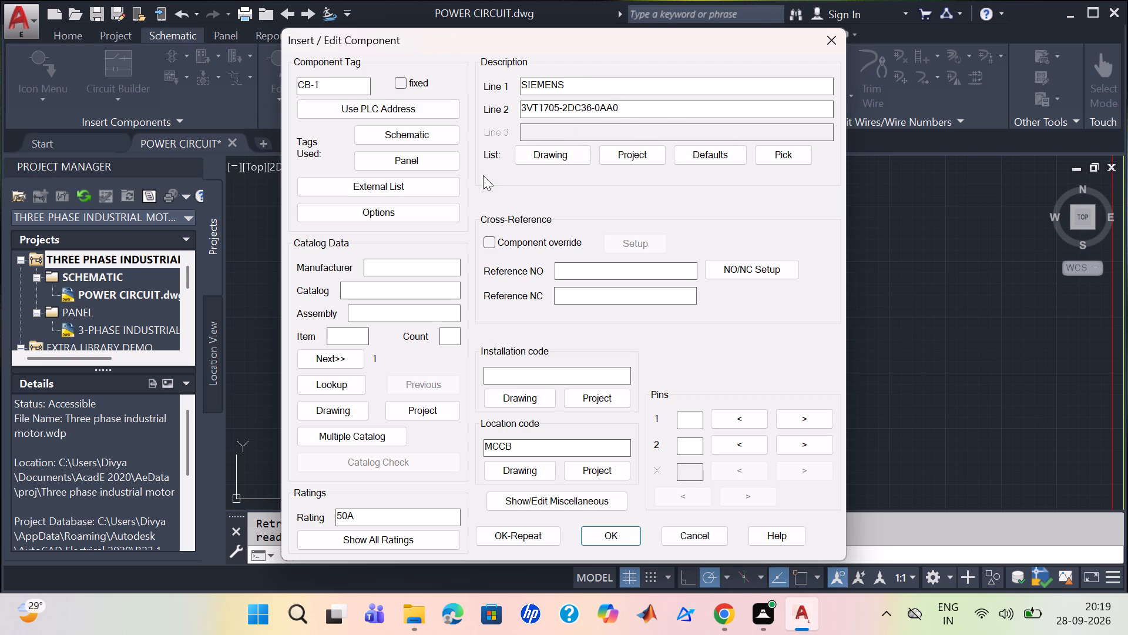
left_click(421, 265)
key("ctrl+v")
Replace SIEMENS in the first description line with 3VT1705-2DC36-0AA0 moved up from the second line, leaving the second line empty.
left_click(417, 281)
left_click(420, 292)
left_click_drag(636, 107, 561, 107)
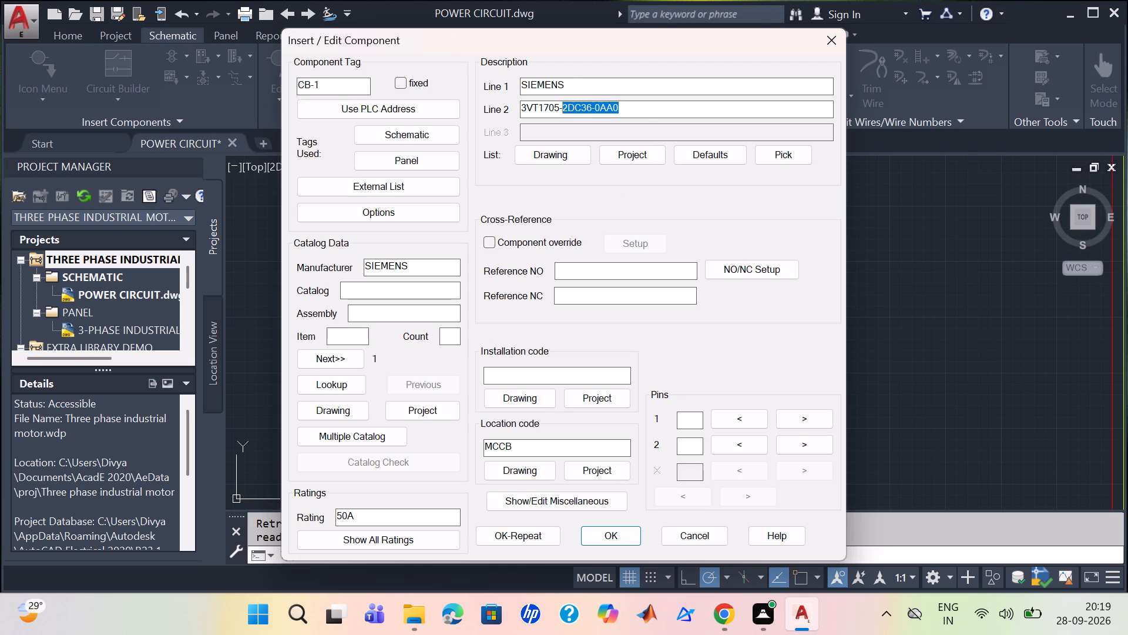
left_click_drag(561, 107, 511, 109)
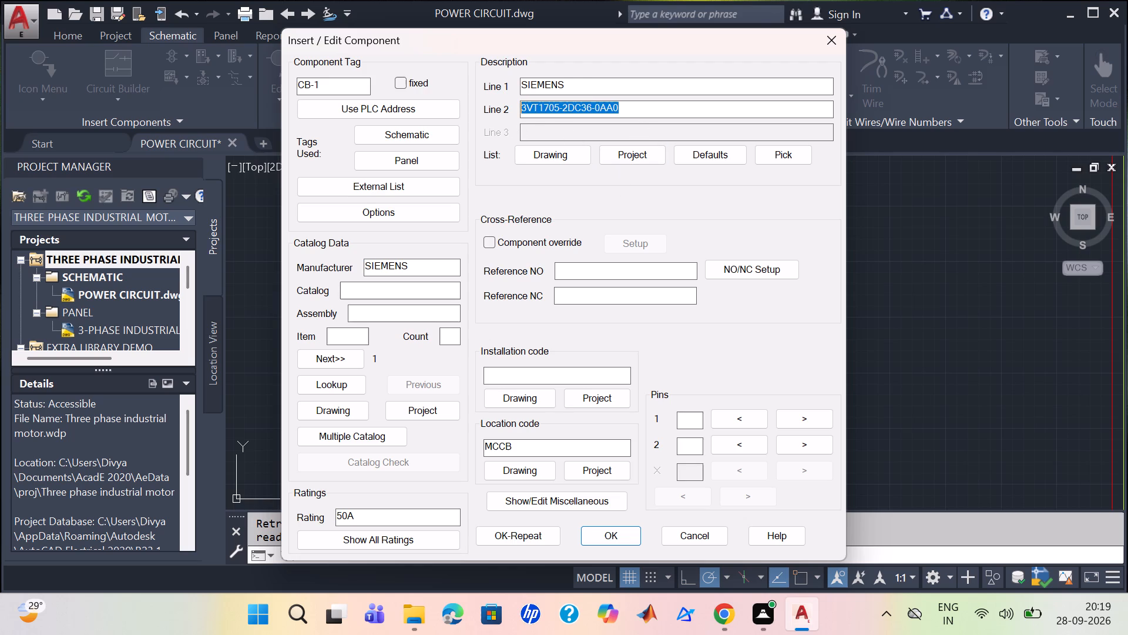
left_click(635, 88)
left_click_drag(635, 92, 486, 85)
key("BackSpace")
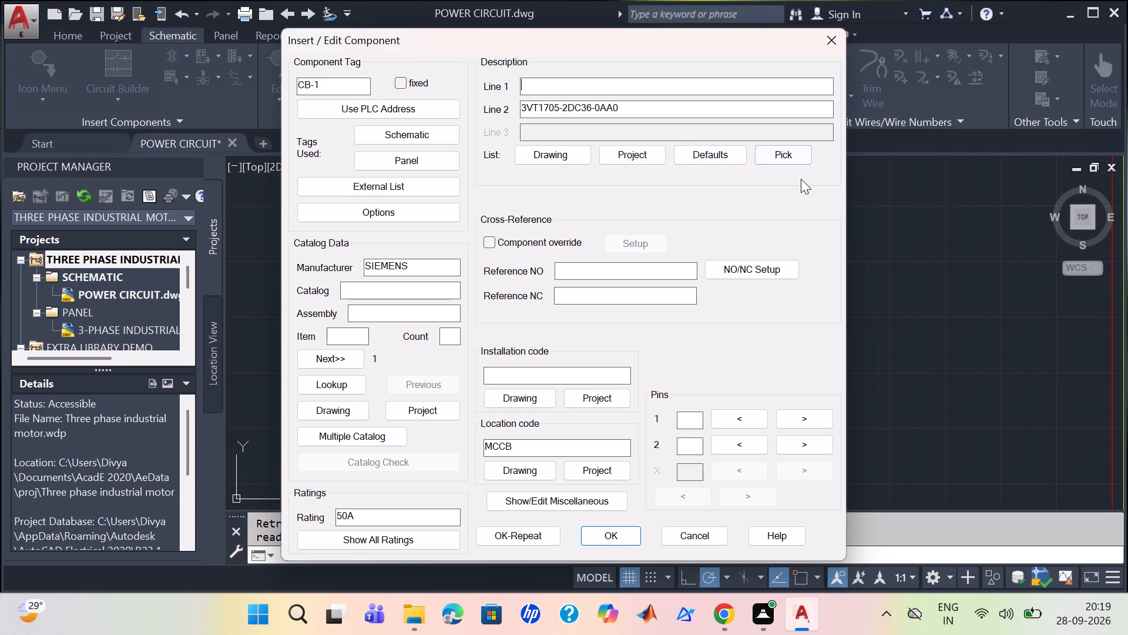
left_click_drag(625, 105, 511, 98)
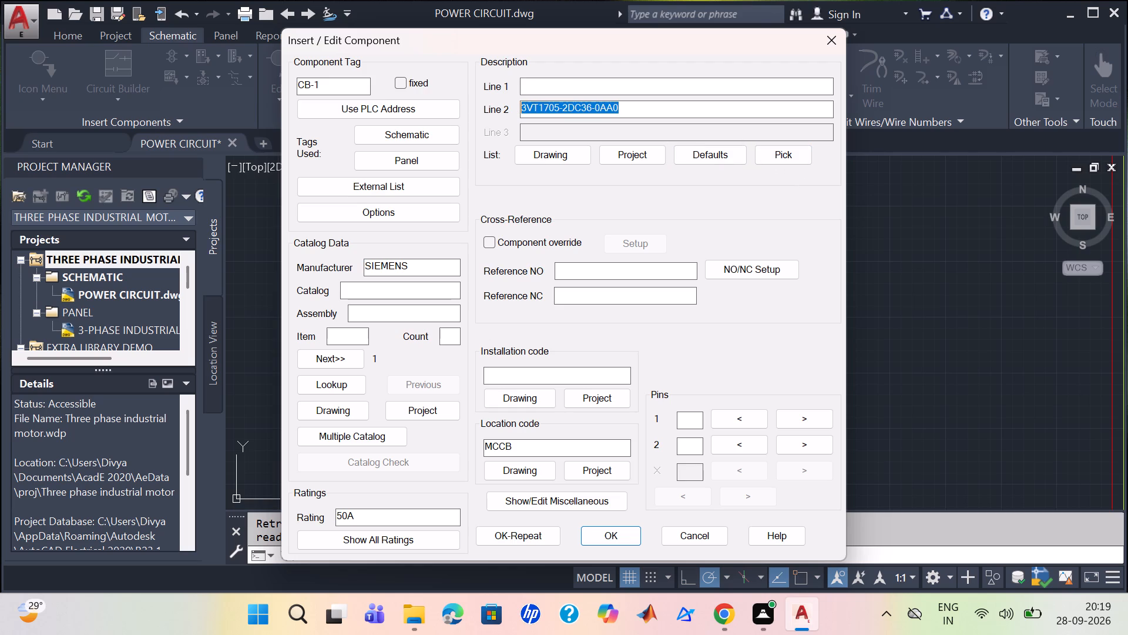
key("ctrl+c")
key("BackSpace")
left_click(615, 87)
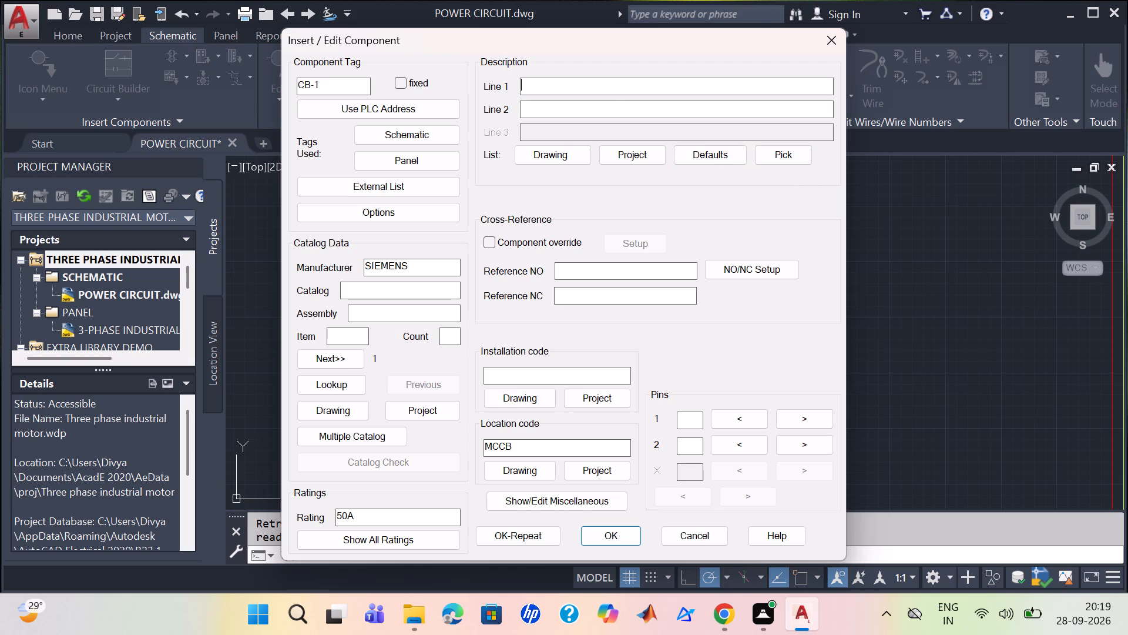
key("ctrl+v")
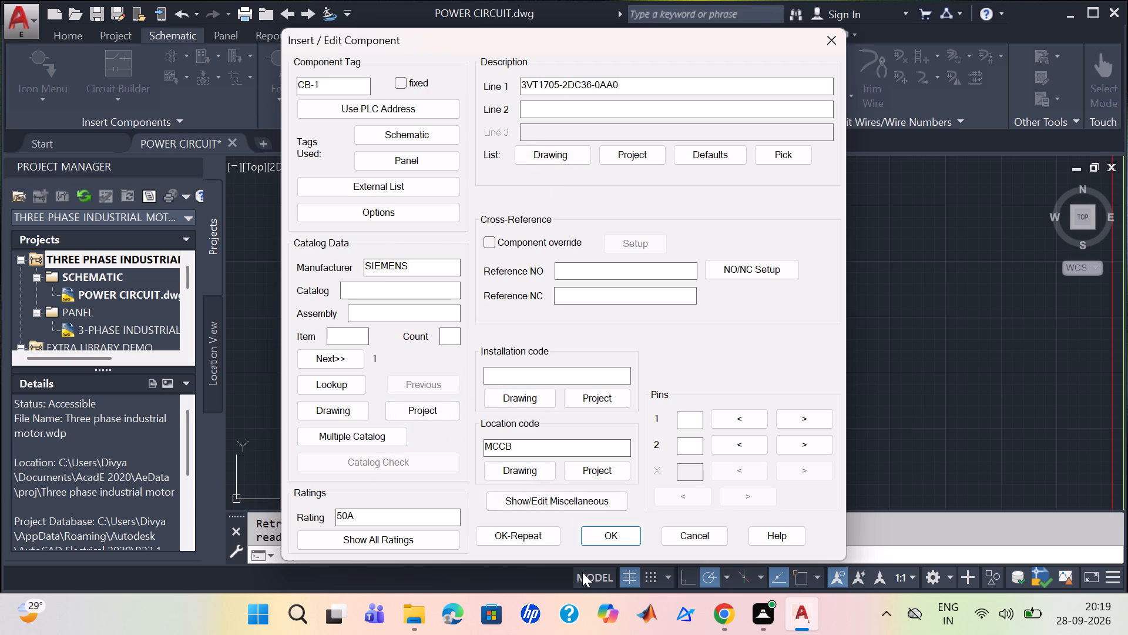
Apply the entered component data to the CB-1 disconnect.
left_click(611, 530)
Reopen the CB-1 disconnect's component data and clear its first description line and catalog manufacturer.
scroll(582, 328, "up", 1)
scroll(555, 275, "up", 1)
middle_click_drag(555, 275, 656, 362)
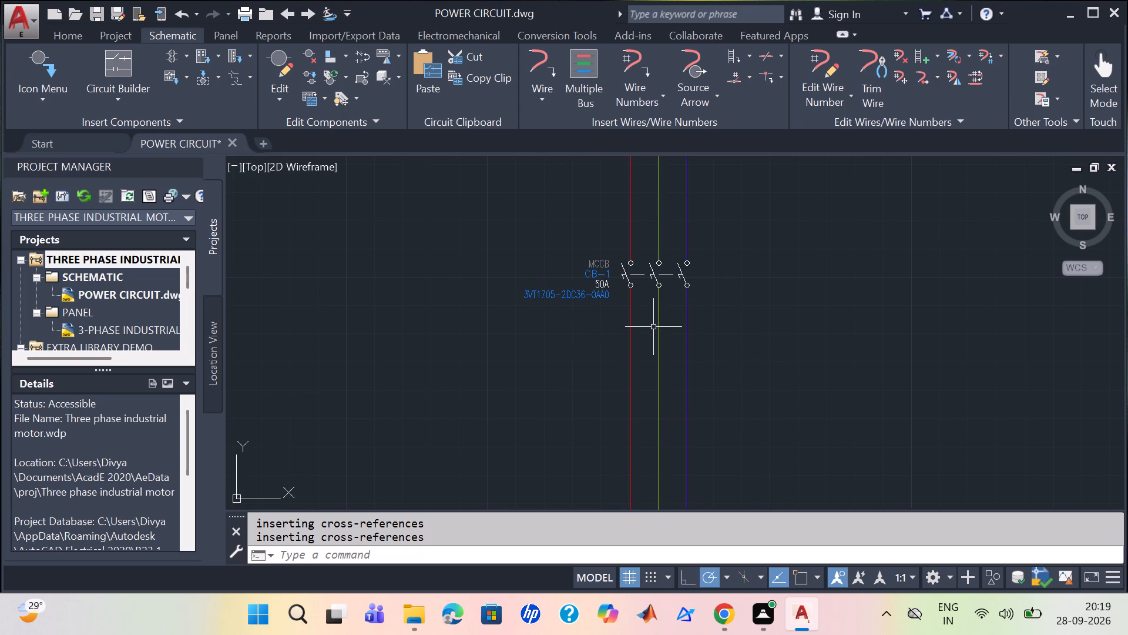
right_click(591, 297)
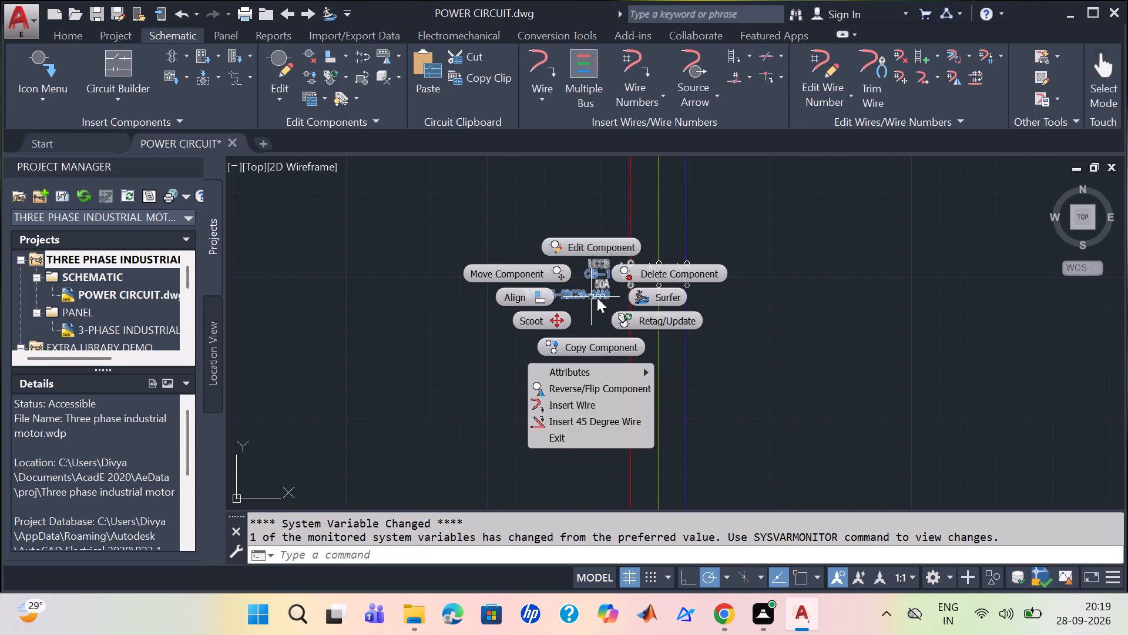
left_click(603, 242)
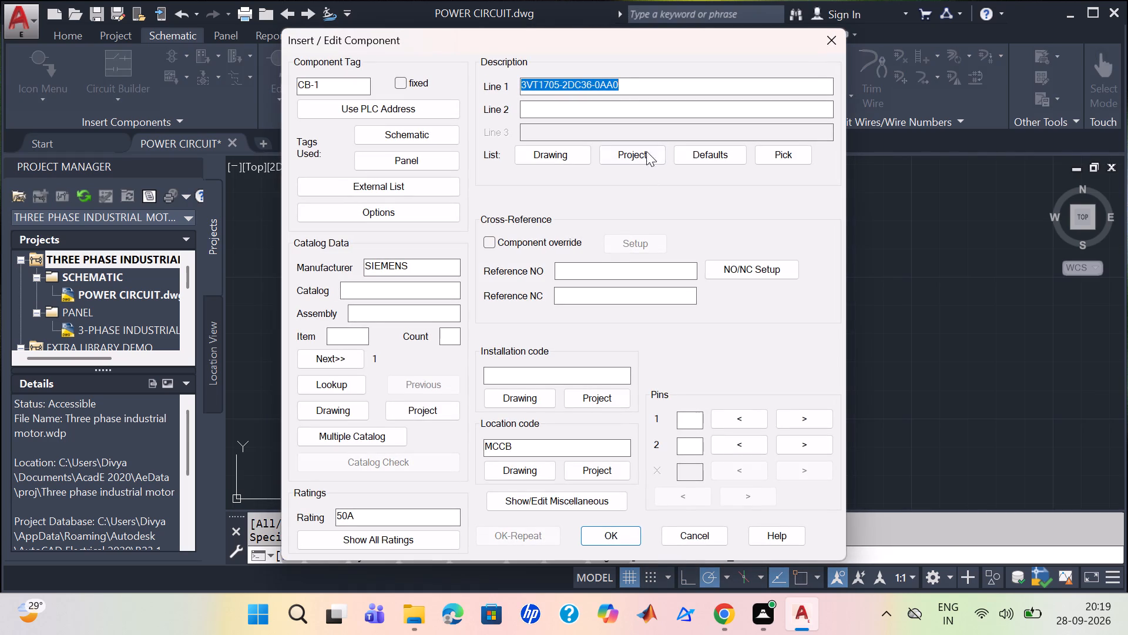
left_click_drag(625, 75, 619, 75)
left_click_drag(636, 83, 515, 76)
left_click_drag(515, 76, 512, 76)
key("Delete")
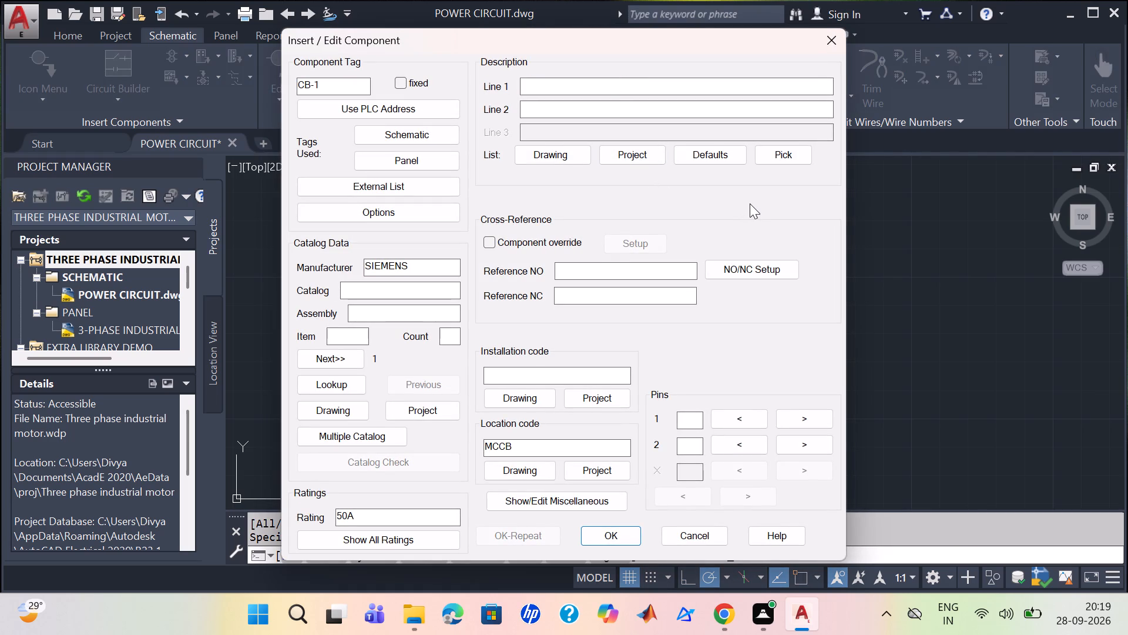
left_click_drag(451, 258, 343, 247)
left_click(409, 266)
left_click_drag(413, 266, 341, 255)
key("Delete")
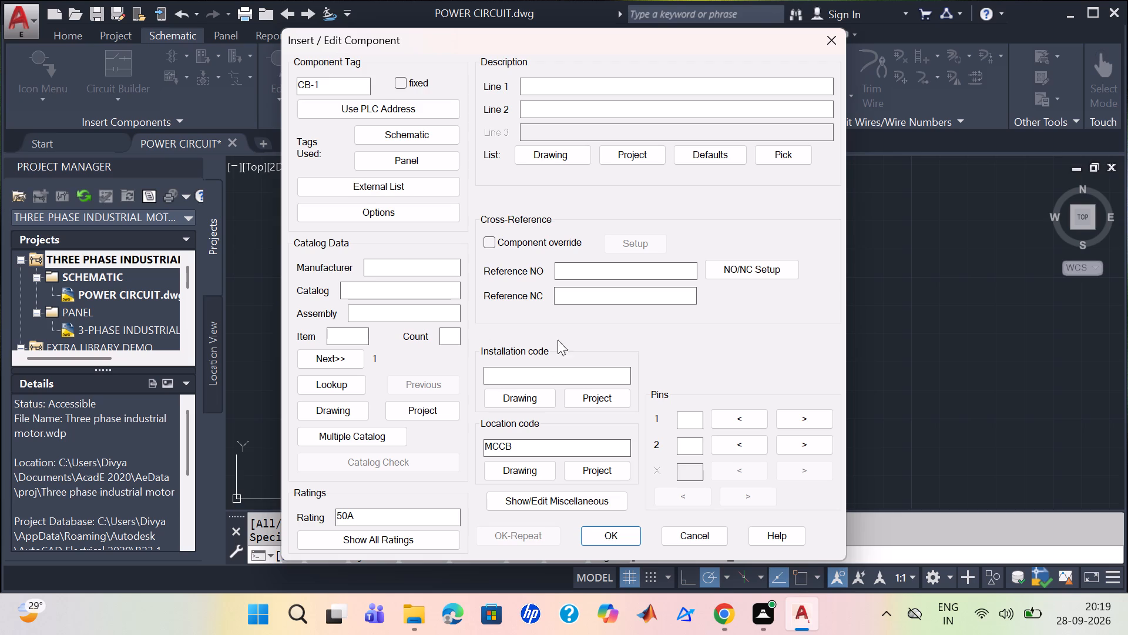
Enter 3VT1705-2DC36-0AA0 as the CB-1 disconnect's installation code and update its related contacts to match.
left_click(556, 372)
key("ctrl+v")
left_click(597, 535)
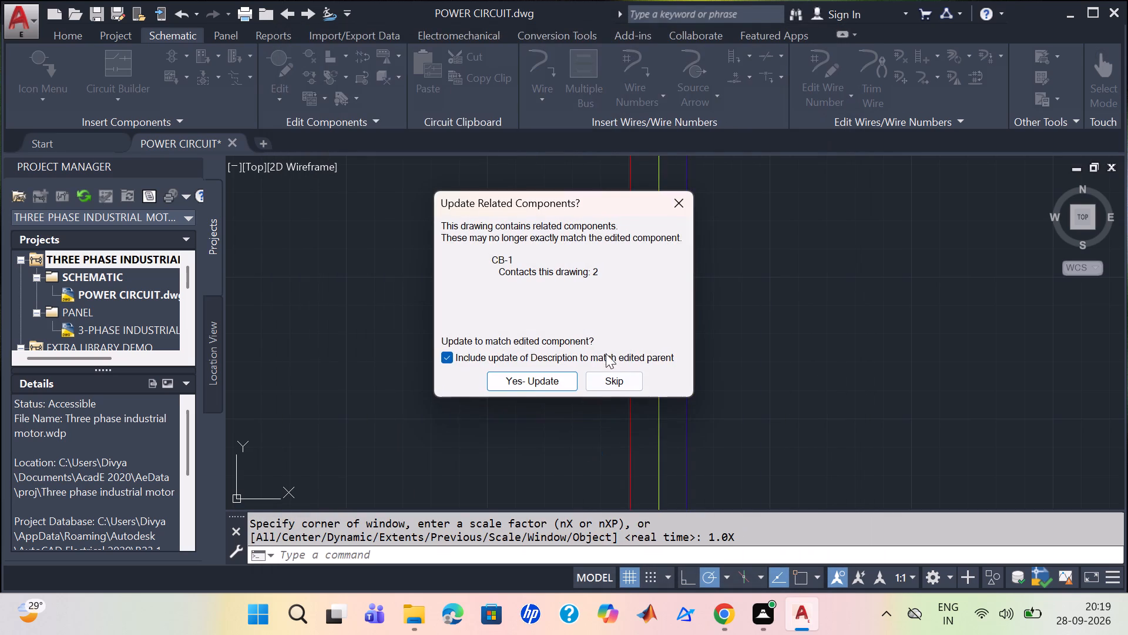
left_click(563, 384)
Add SIEMENS before the part number in CB-1's installation code, giving SIEMENS 3VT1705-2DC36-0AA0, and update its related contacts.
scroll(602, 290, "up", 1)
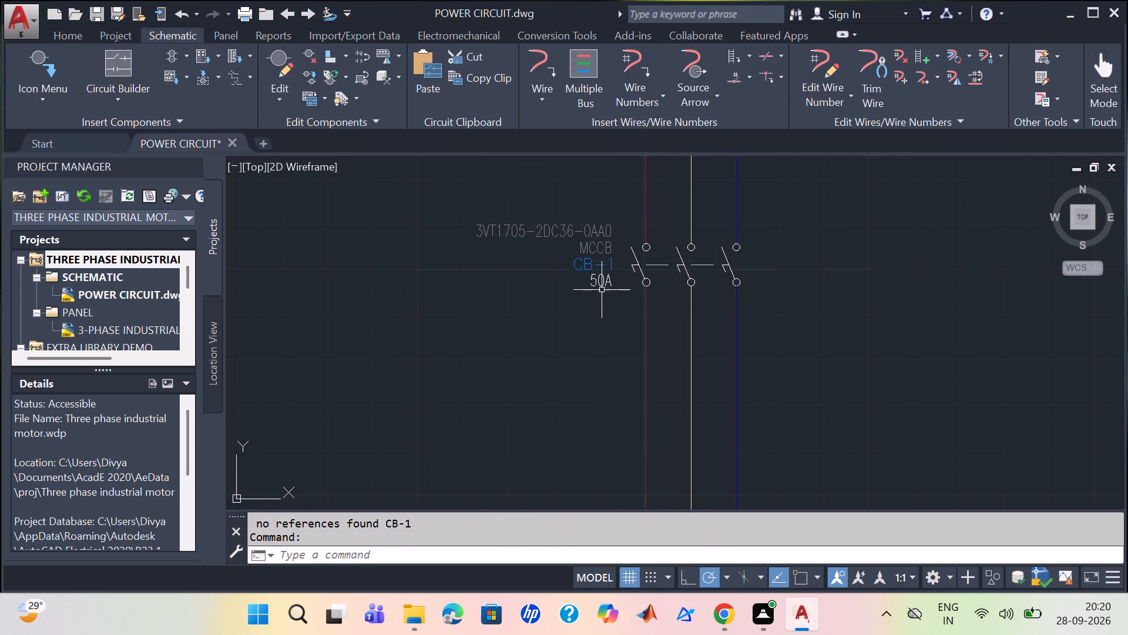
scroll(607, 294, "up", 1)
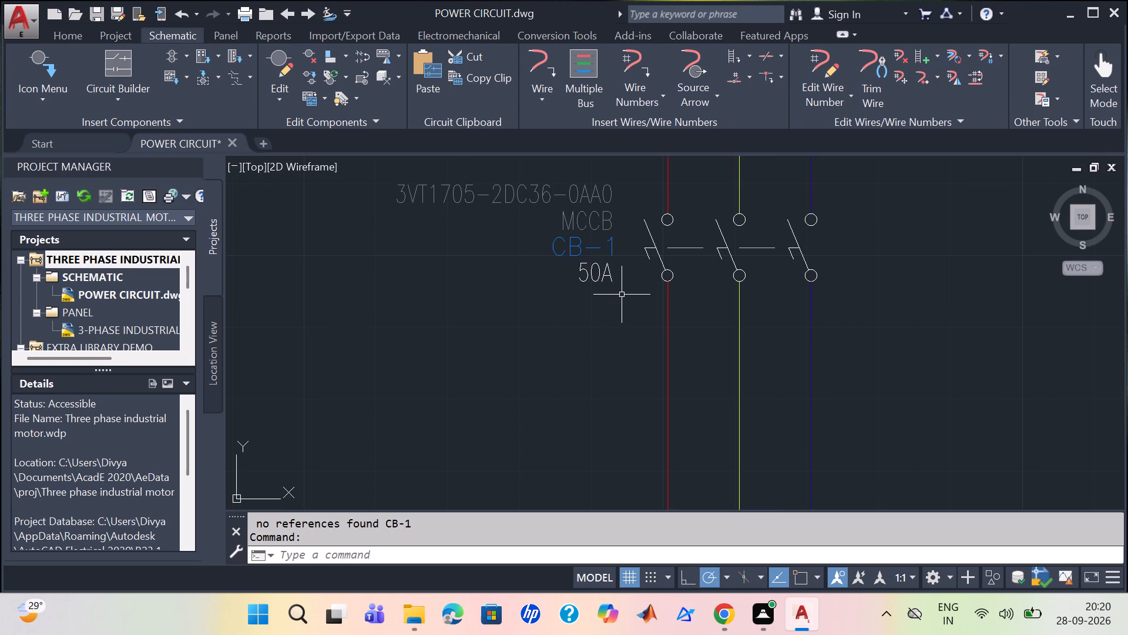
middle_click_drag(625, 293, 633, 332)
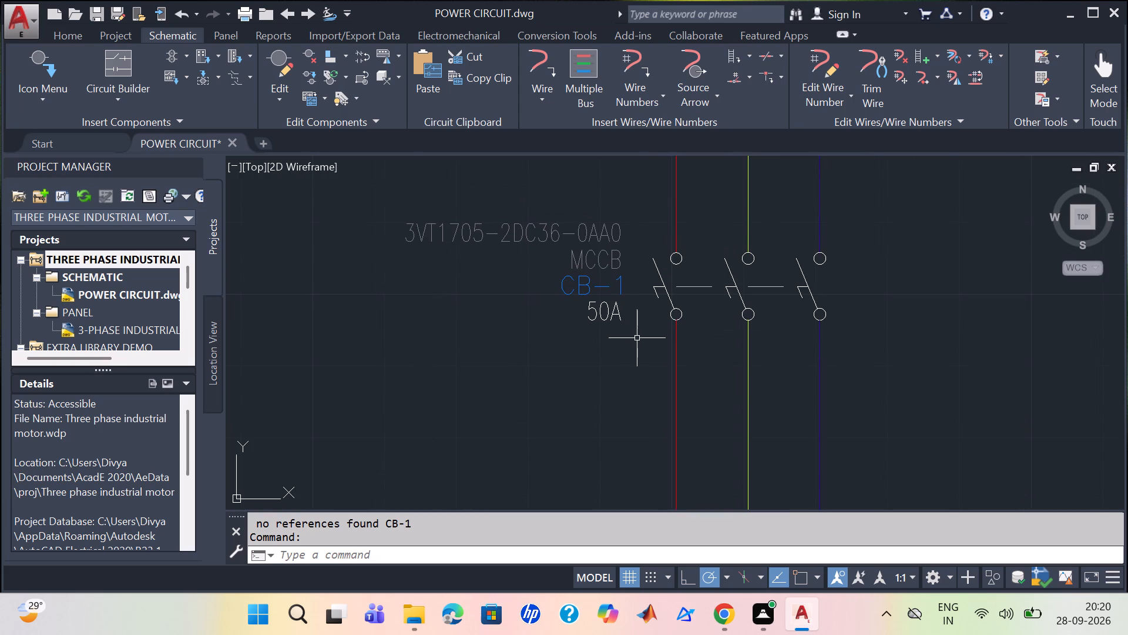
right_click(634, 317)
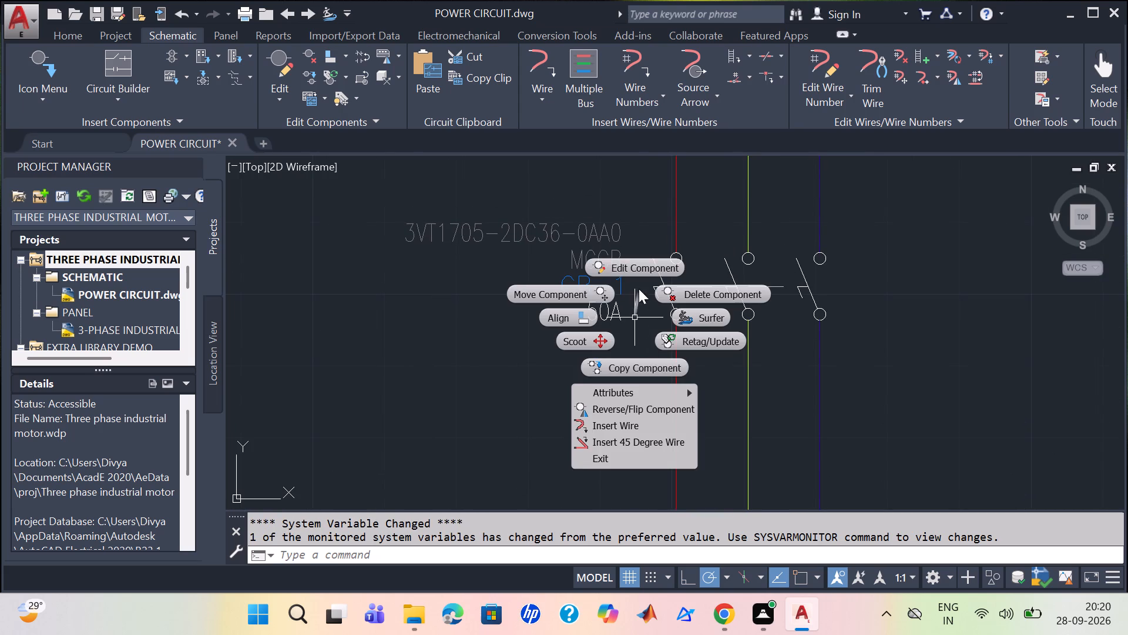
left_click(650, 270)
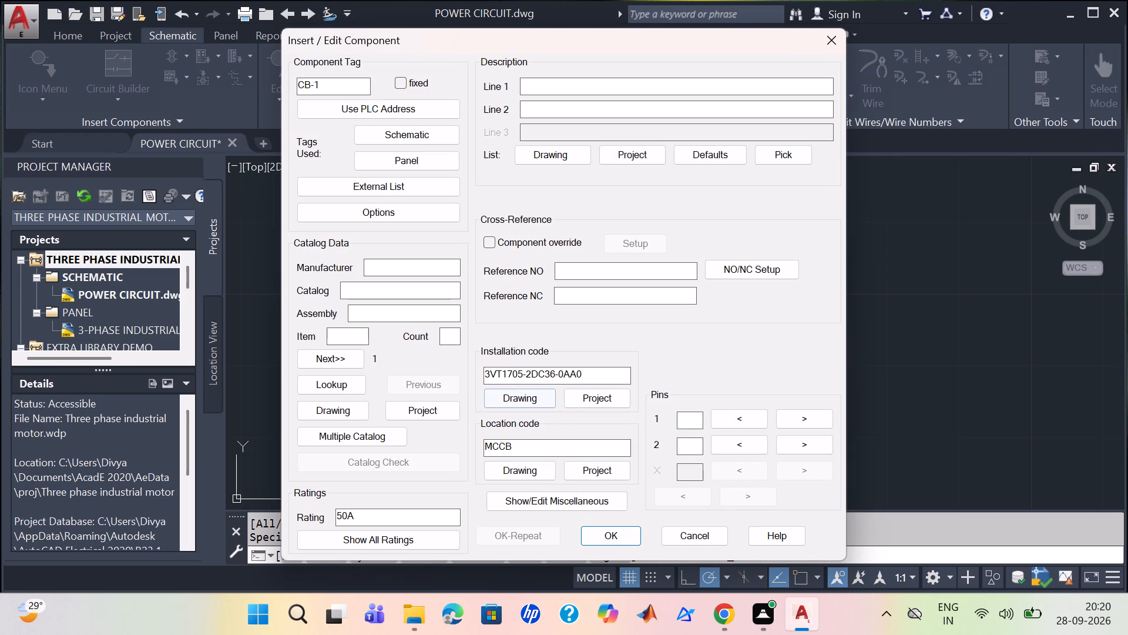
left_click(484, 374)
key("space")
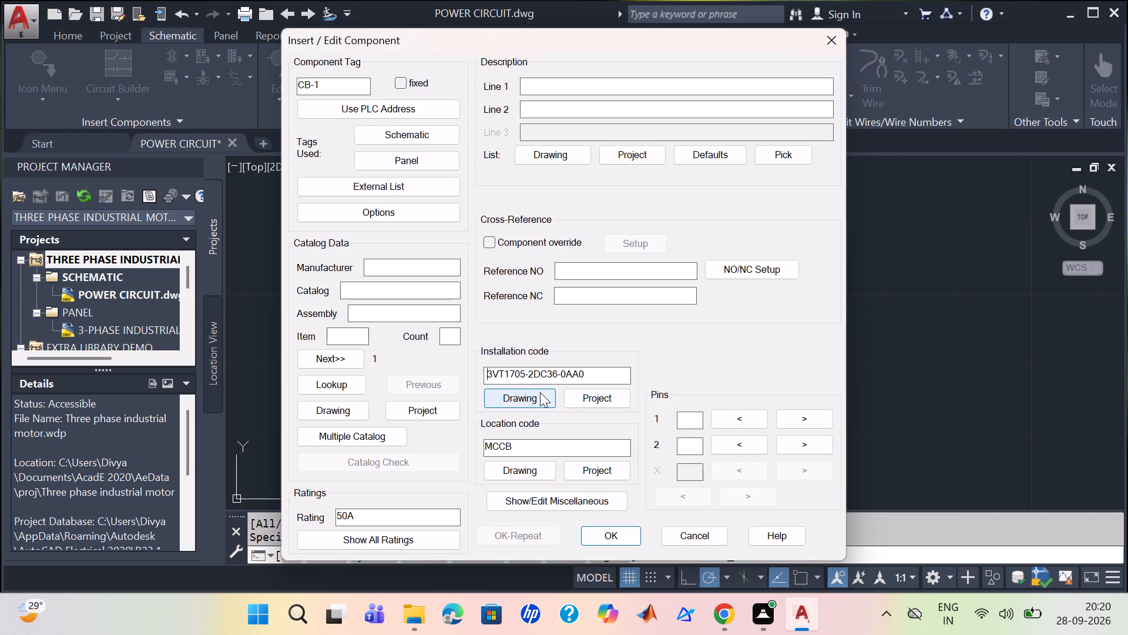
type("SE")
key("BackSpace")
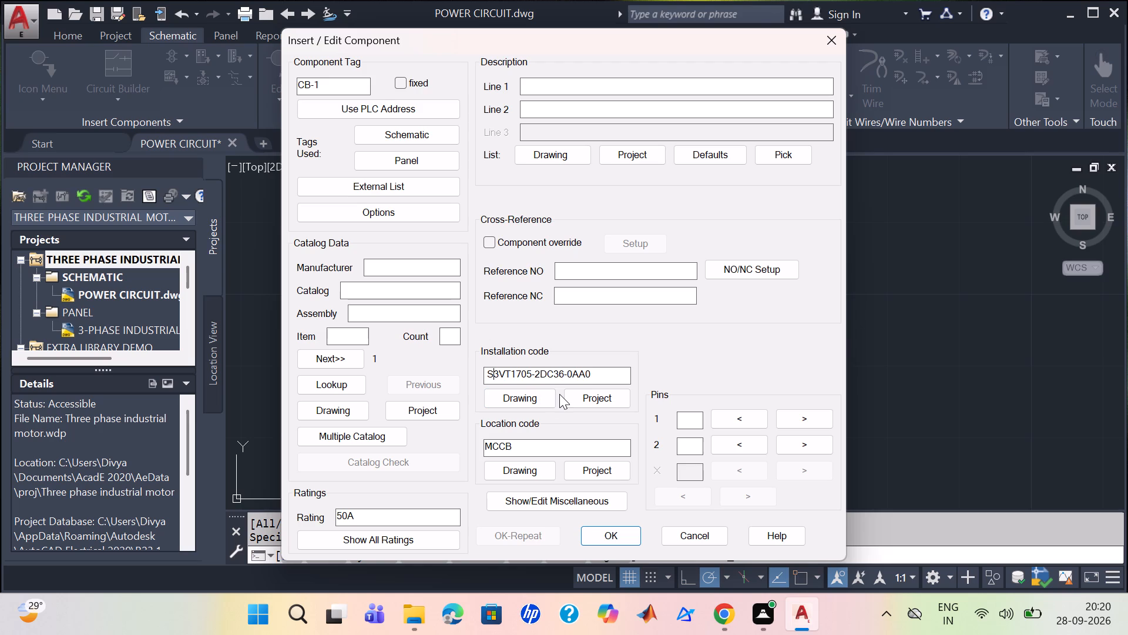
key("e")
key("BackSpace")
type("IEMESN")
key("BackSpace")
key("BackSpace")
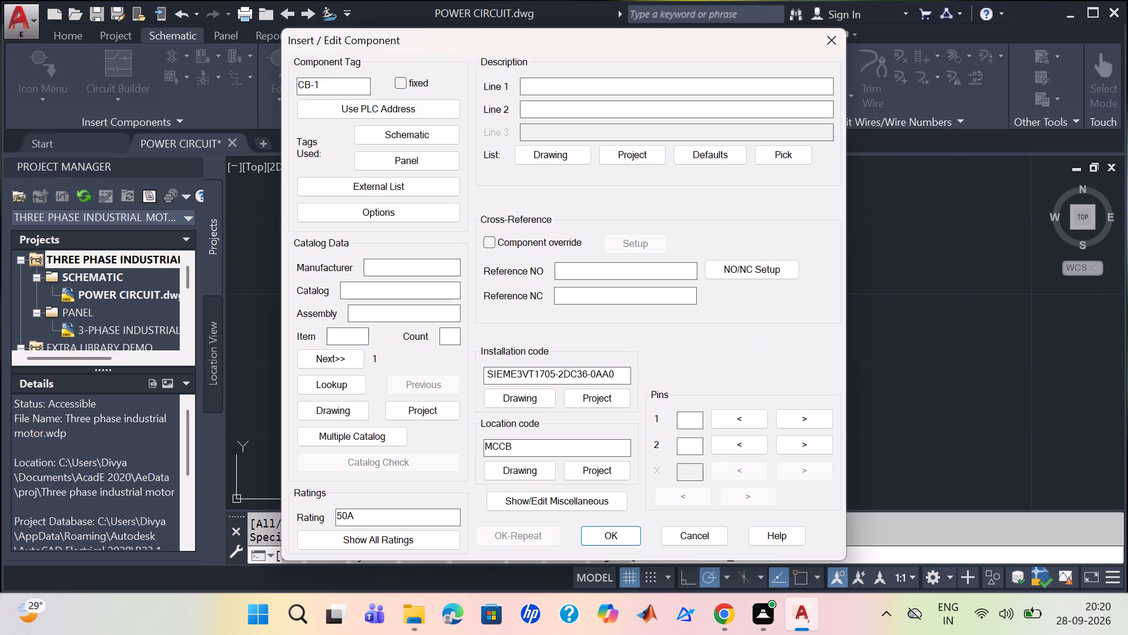
type("NS")
key("space")
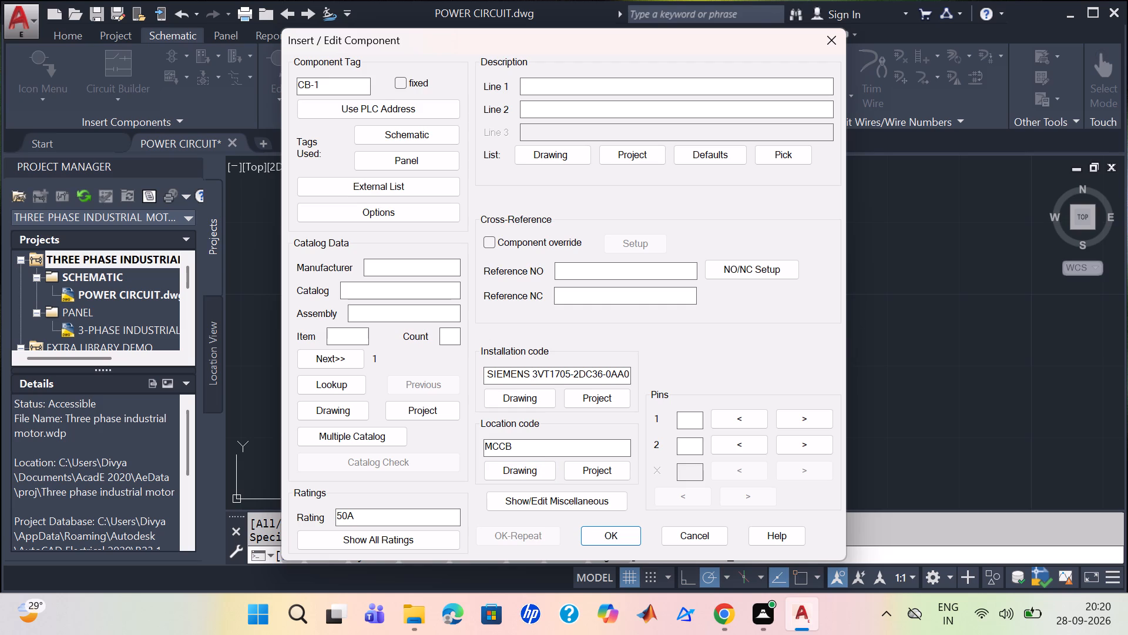
left_click(595, 542)
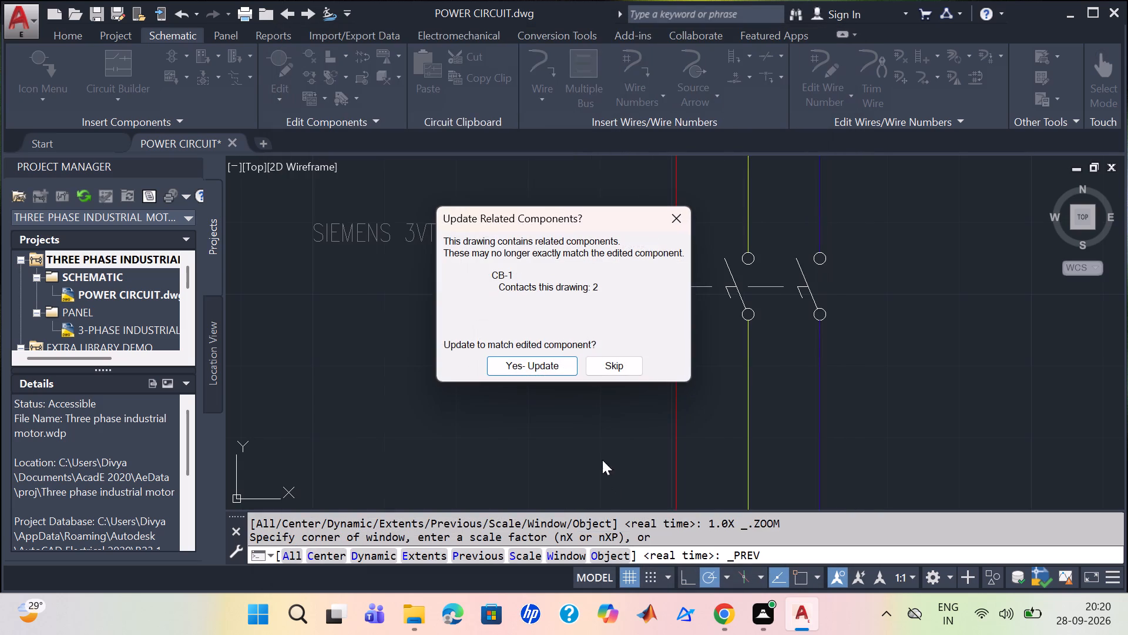
left_click(559, 368)
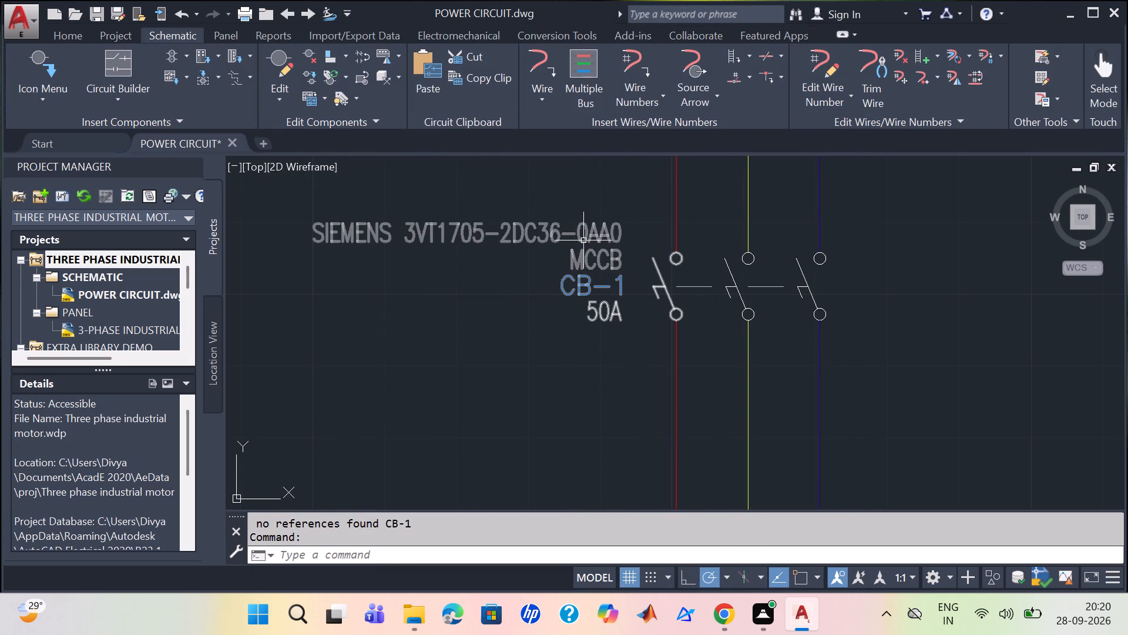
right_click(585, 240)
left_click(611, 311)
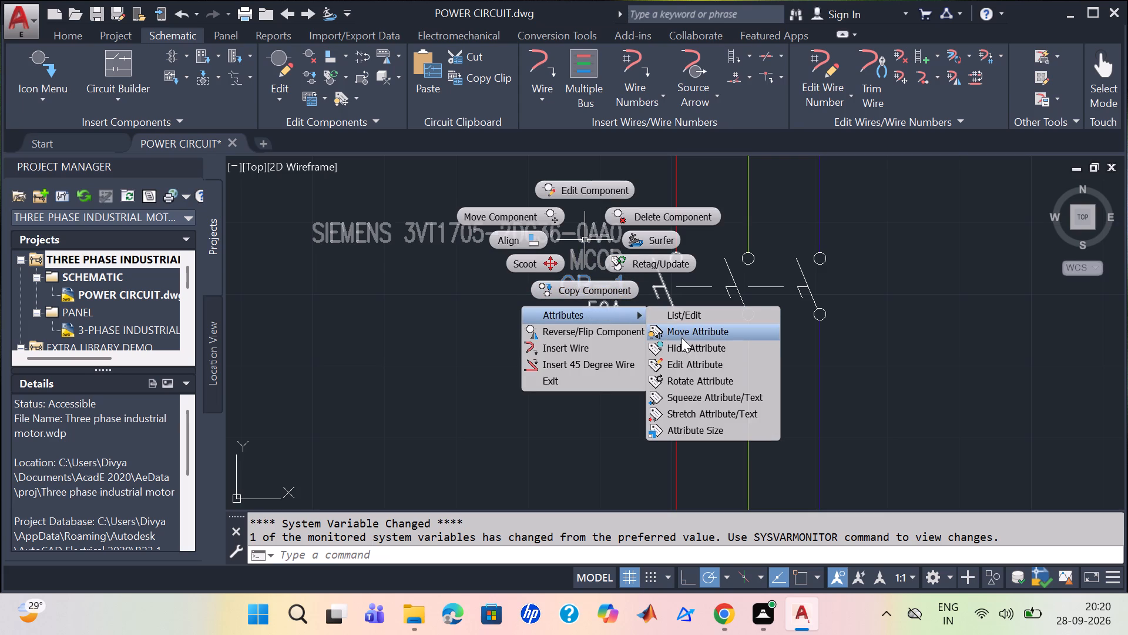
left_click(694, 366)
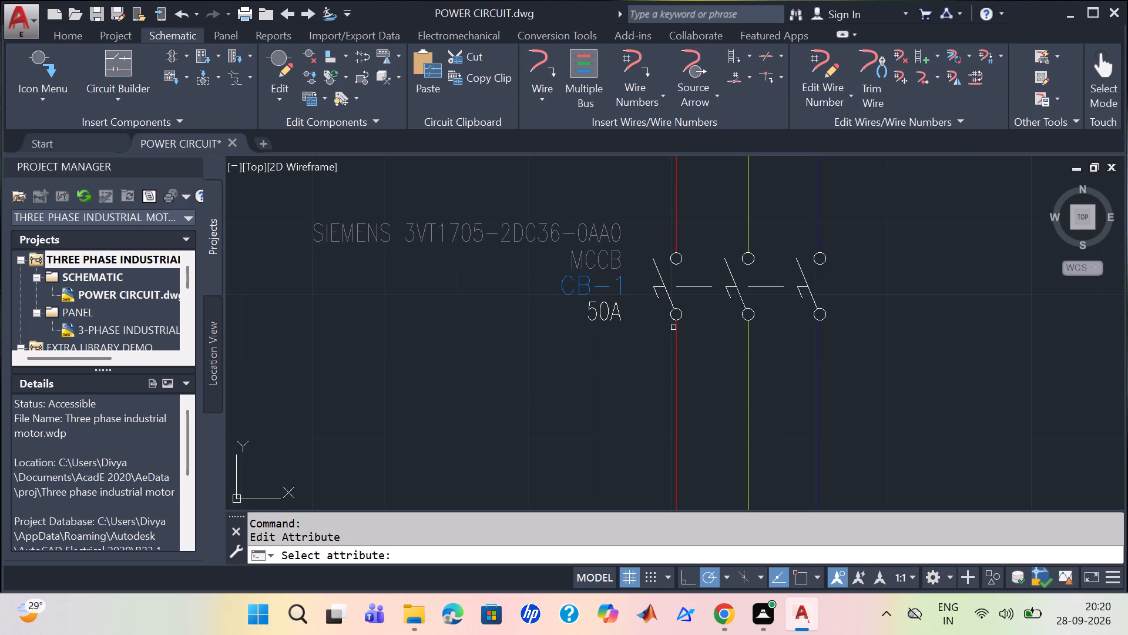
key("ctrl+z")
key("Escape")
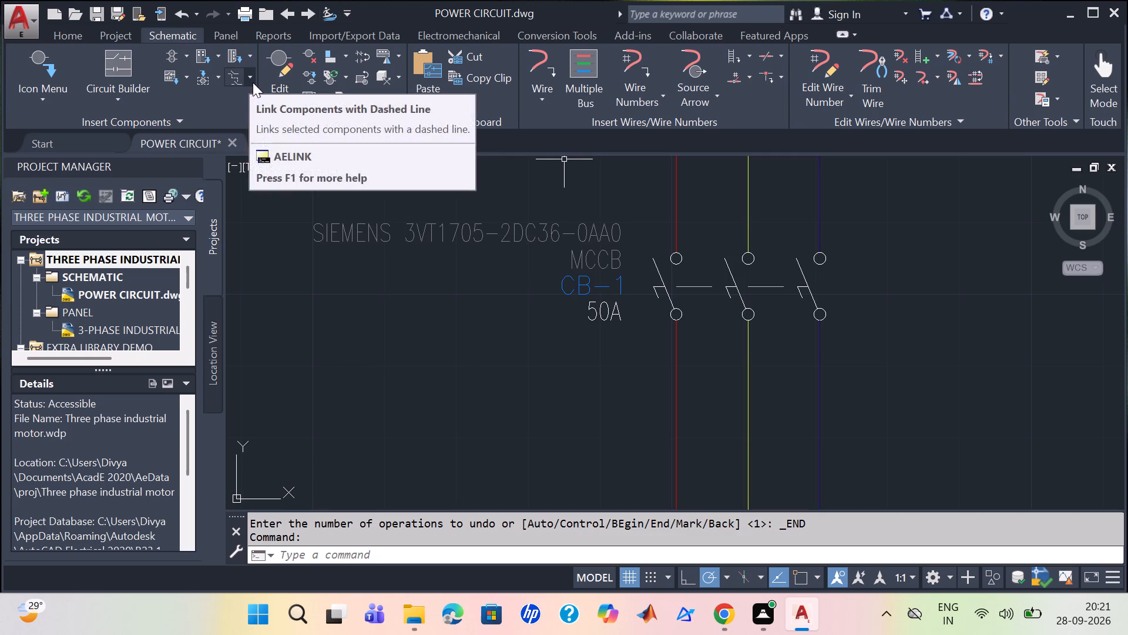
Examine the three-phase wires above and below the CB-1 disconnect, along with its poles and labels.
scroll(850, 291, "down", 3)
middle_click_drag(880, 245, 807, 428)
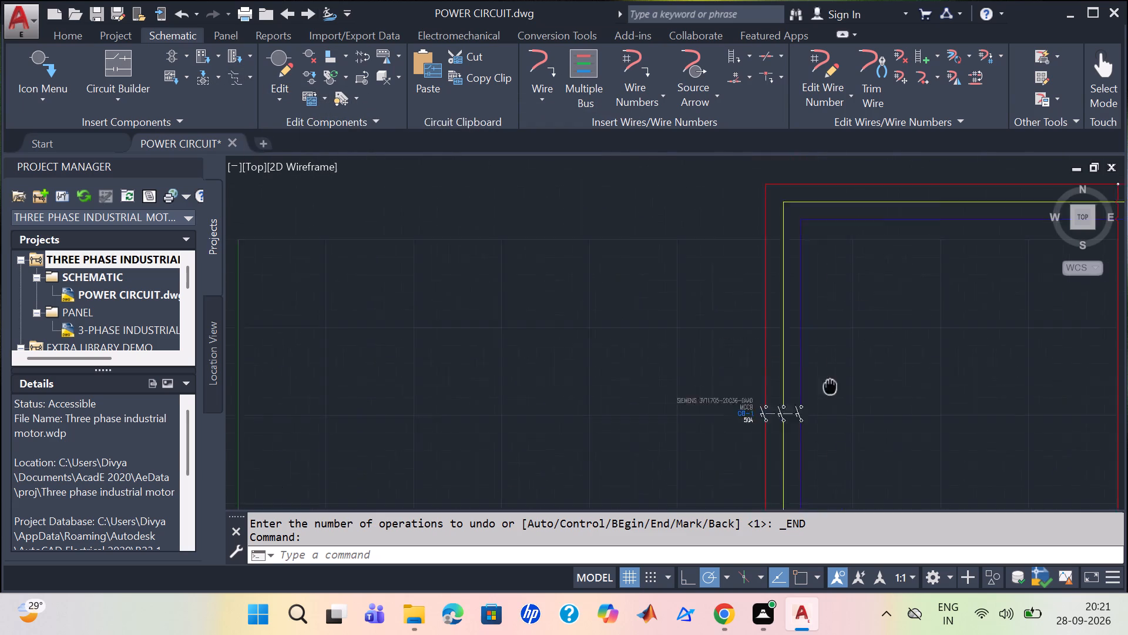
middle_click_drag(807, 428, 767, 530)
scroll(1059, 356, "up", 2)
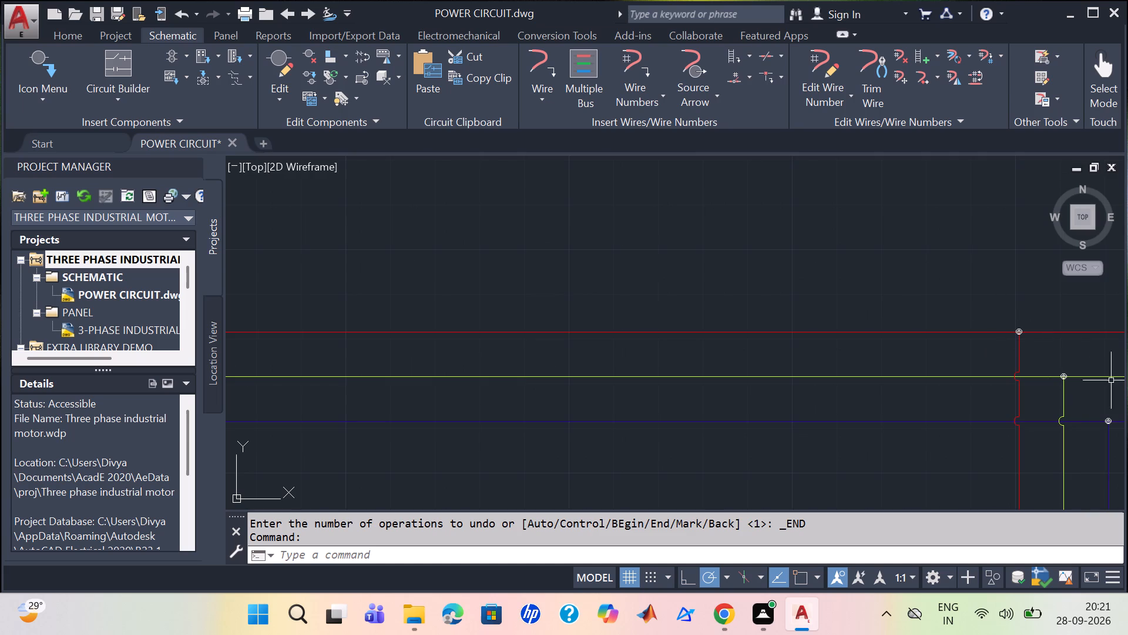
scroll(607, 315, "down", 2)
middle_click_drag(586, 435, 670, 265)
scroll(476, 374, "up", 2)
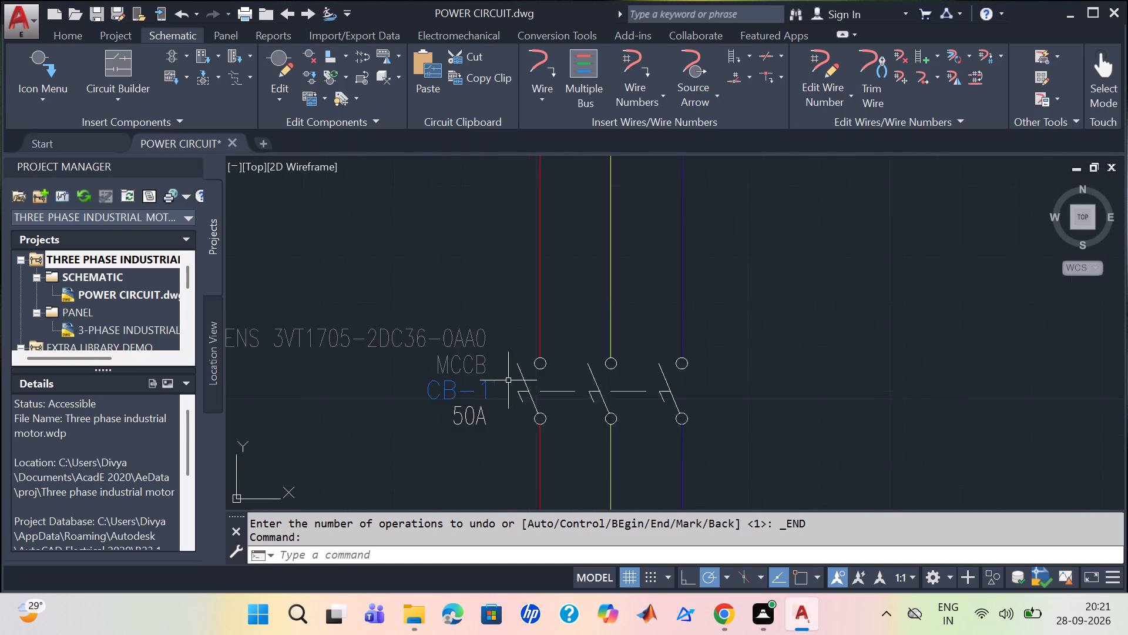
scroll(508, 380, "up", 2)
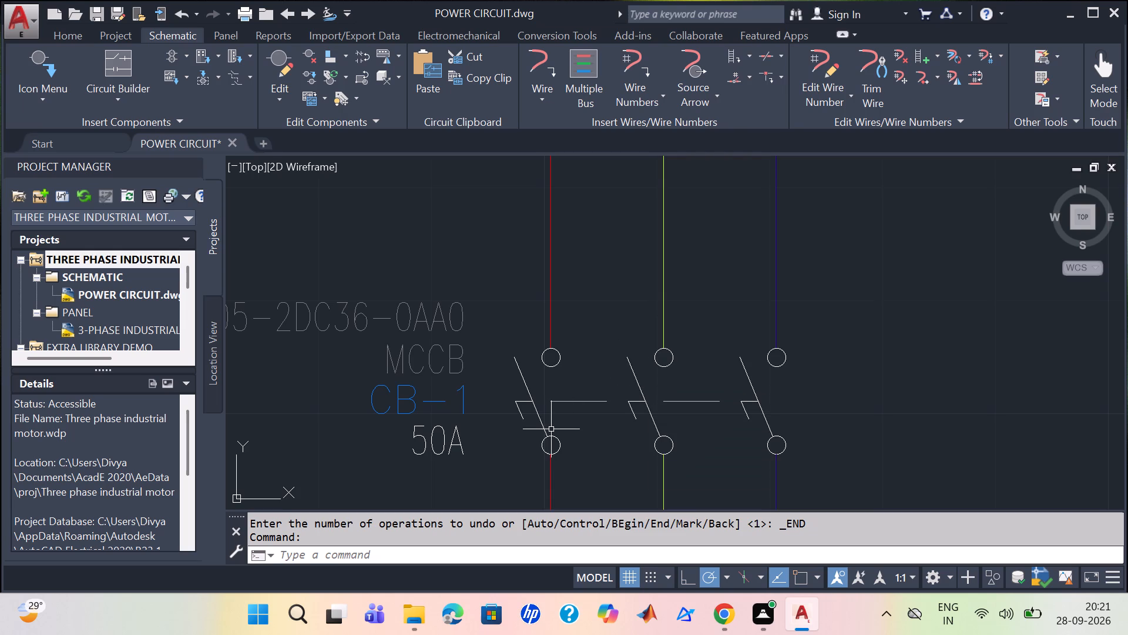
scroll(644, 429, "down", 1)
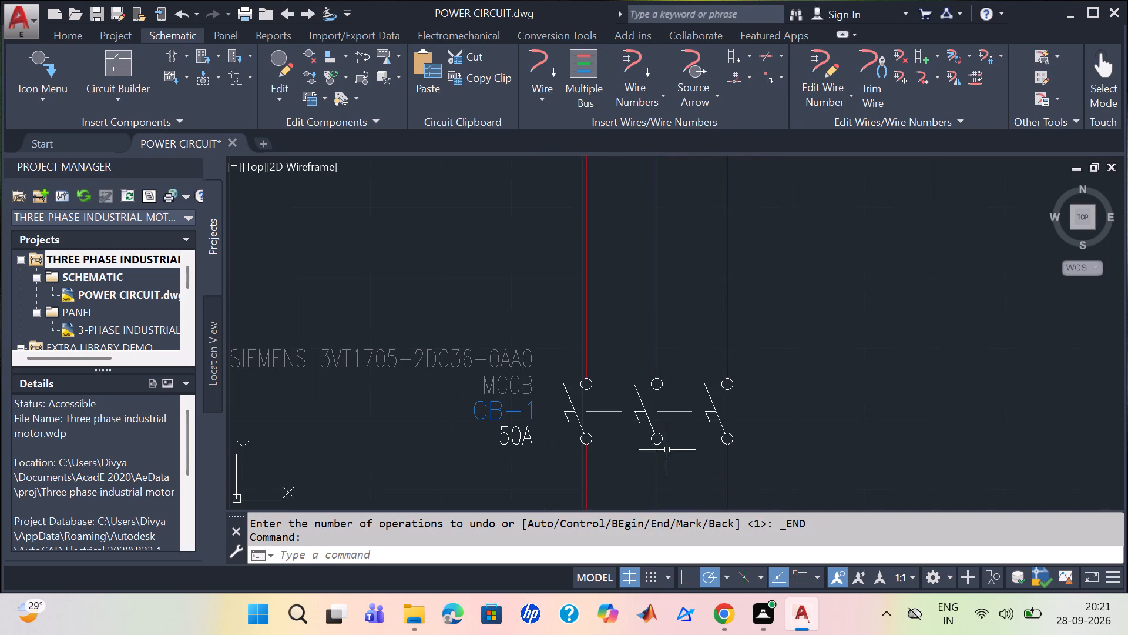
middle_click_drag(670, 453, 653, 392)
scroll(607, 365, "up", 1)
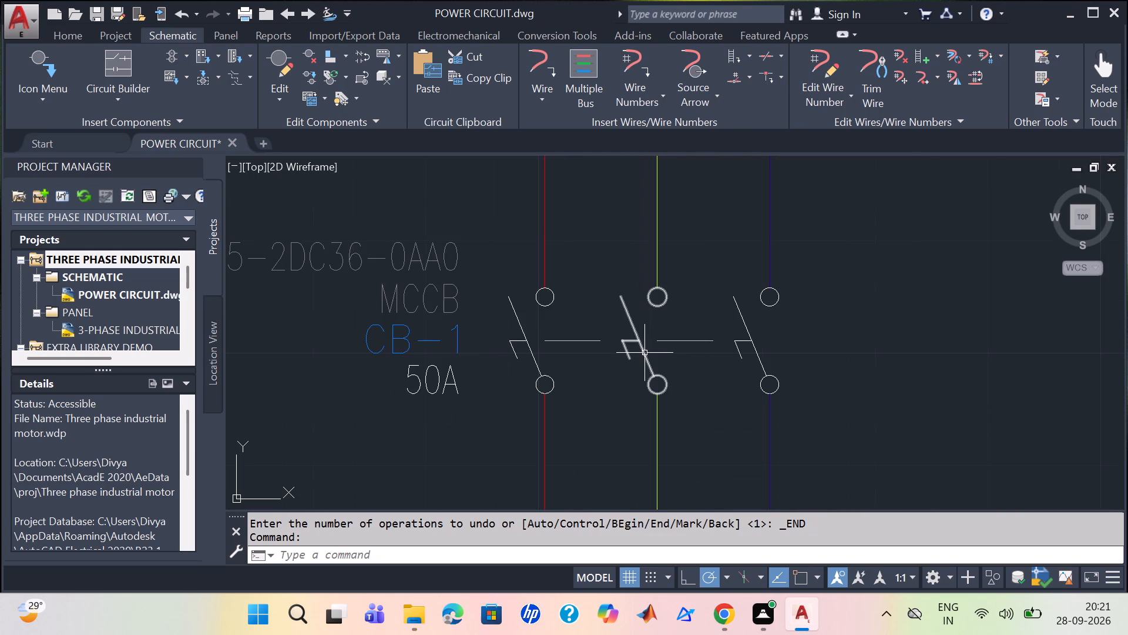
scroll(753, 383, "down", 1)
middle_click_drag(773, 452, 741, 375)
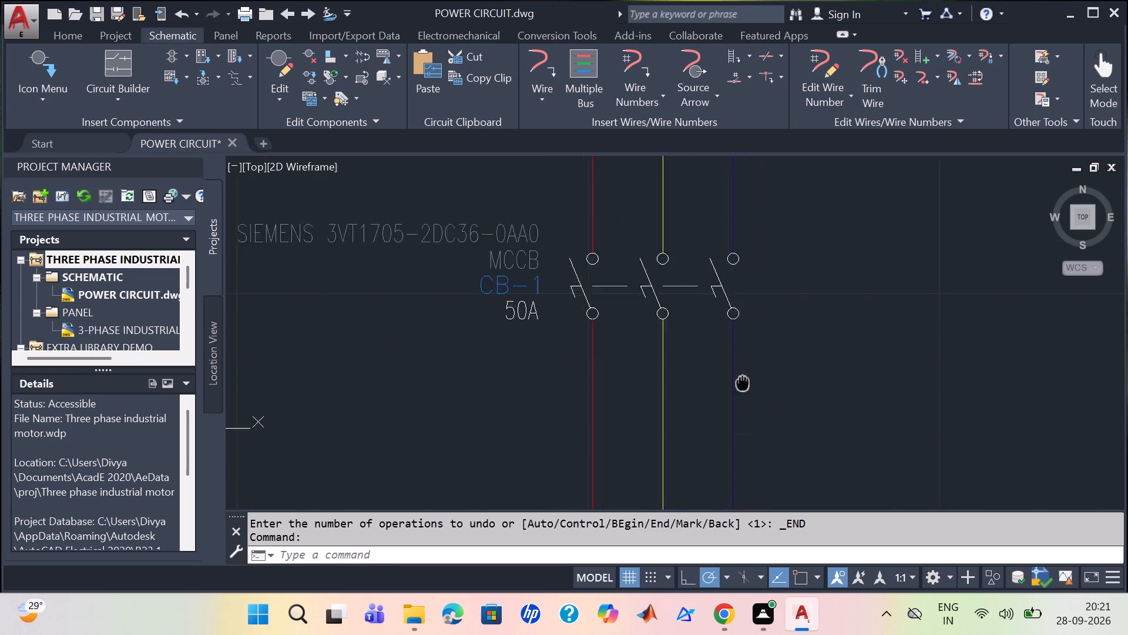
middle_click_drag(741, 375, 753, 189)
scroll(764, 343, "down", 1)
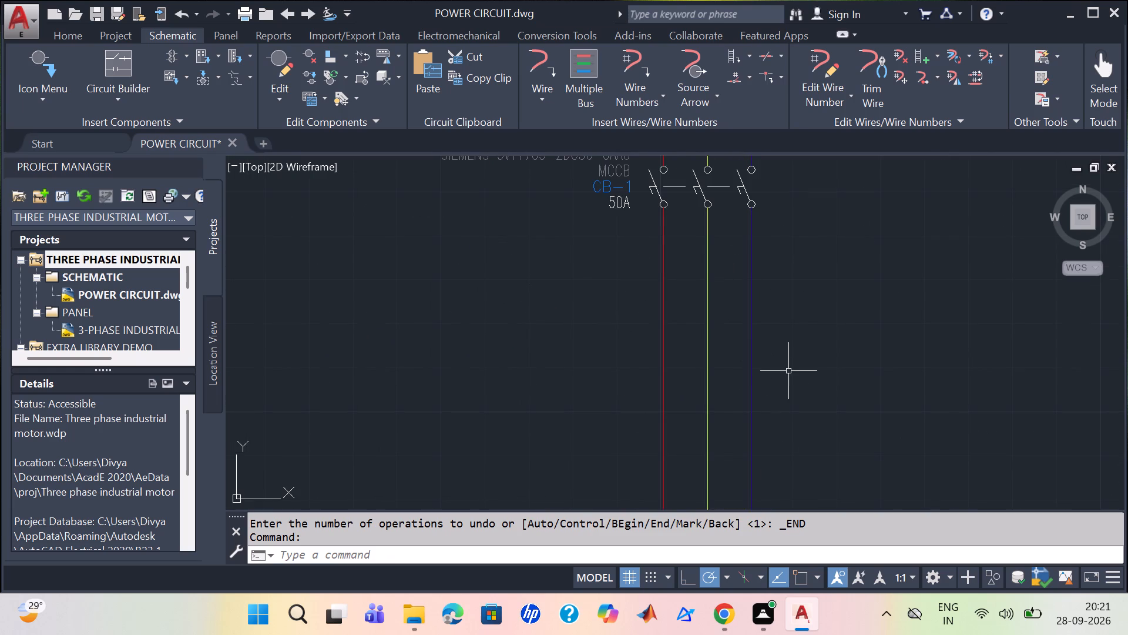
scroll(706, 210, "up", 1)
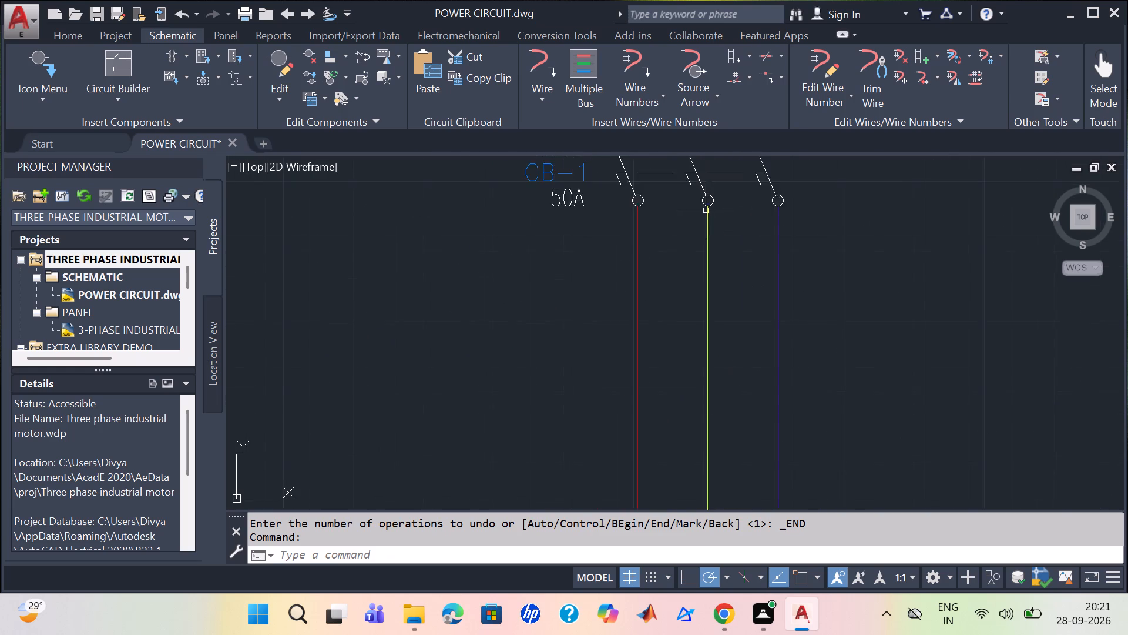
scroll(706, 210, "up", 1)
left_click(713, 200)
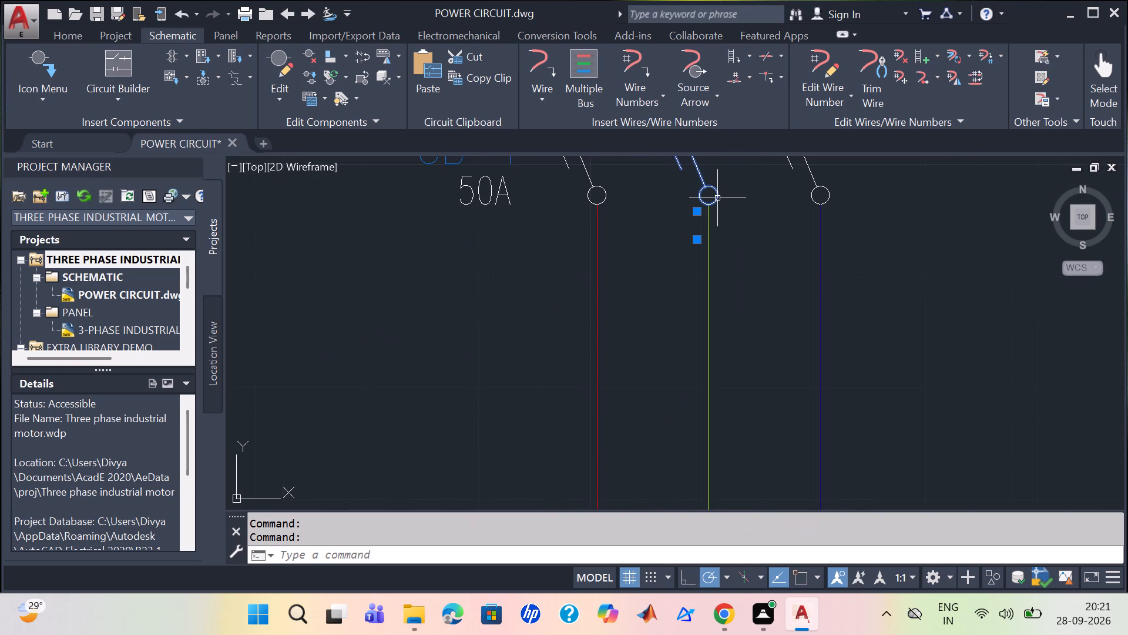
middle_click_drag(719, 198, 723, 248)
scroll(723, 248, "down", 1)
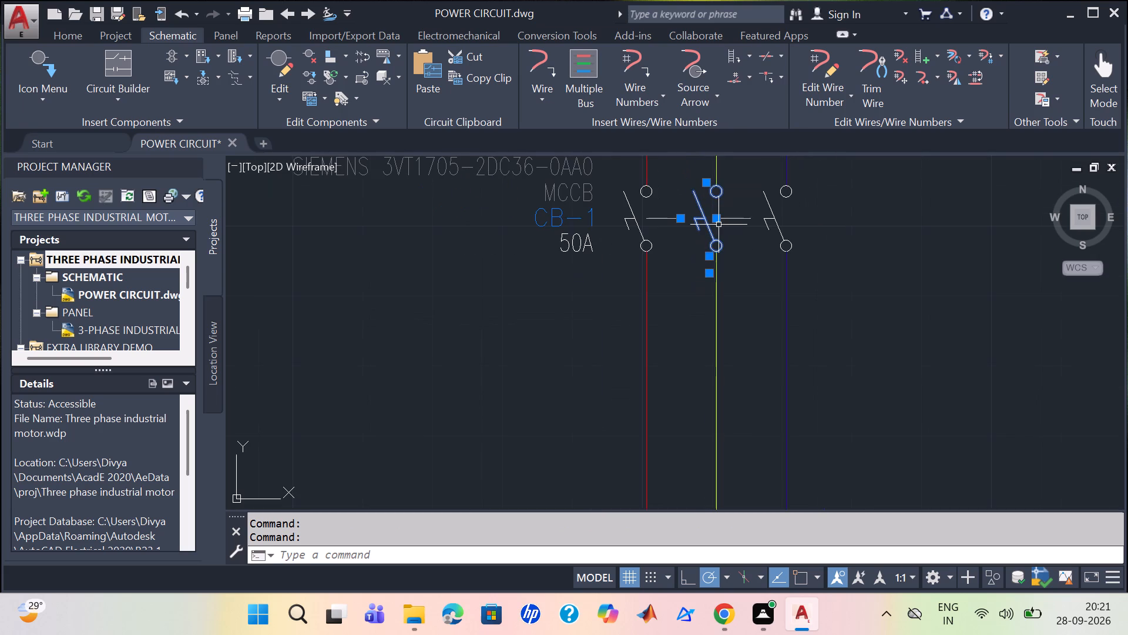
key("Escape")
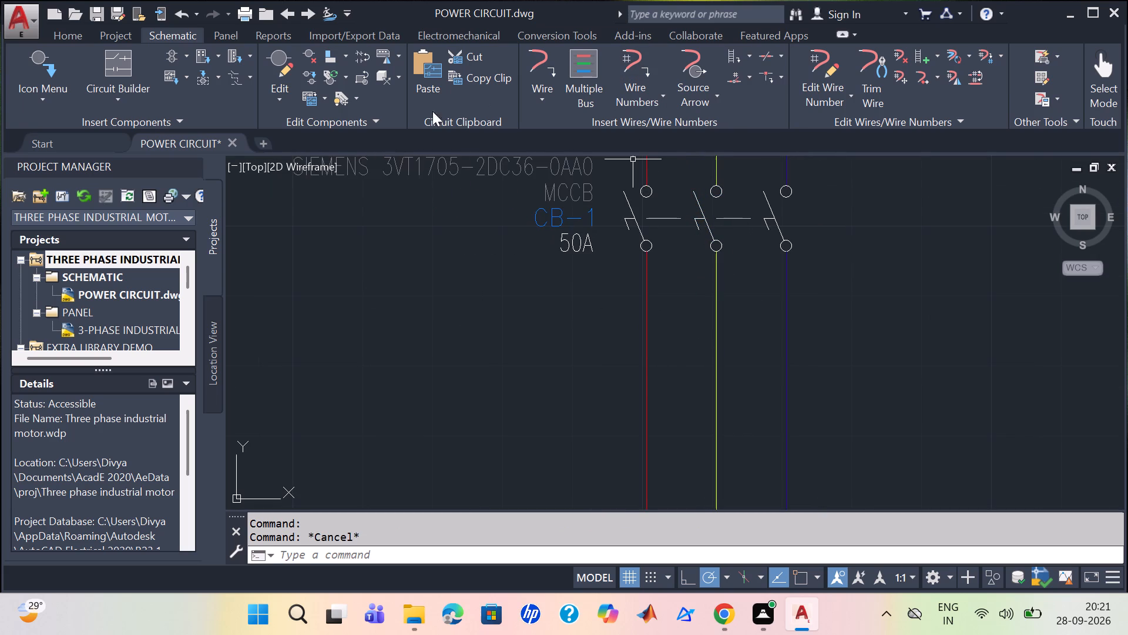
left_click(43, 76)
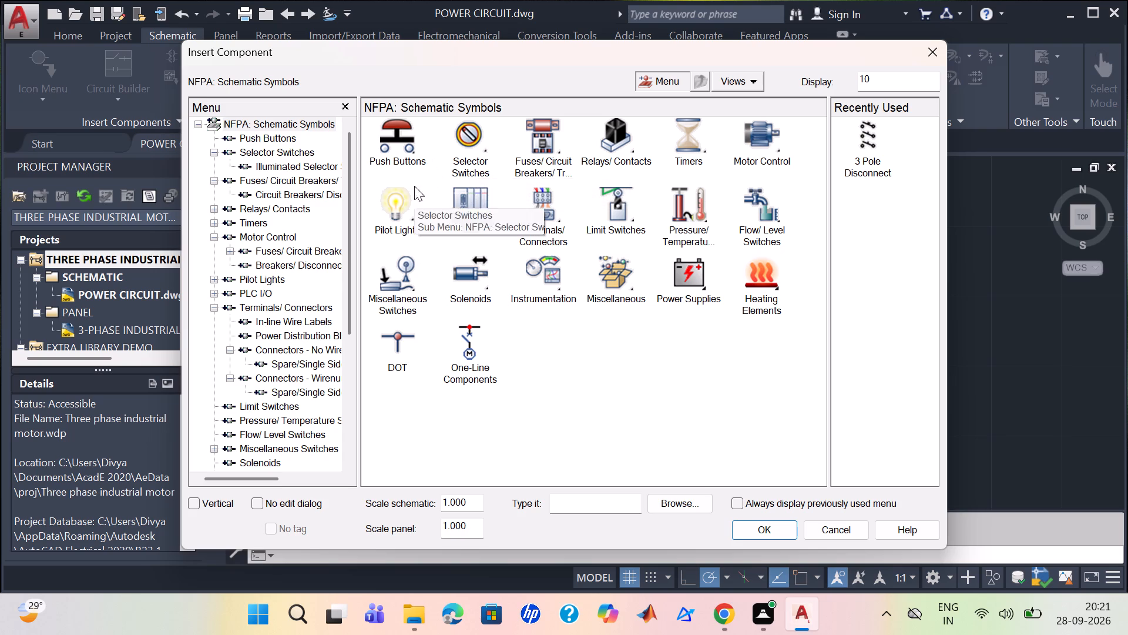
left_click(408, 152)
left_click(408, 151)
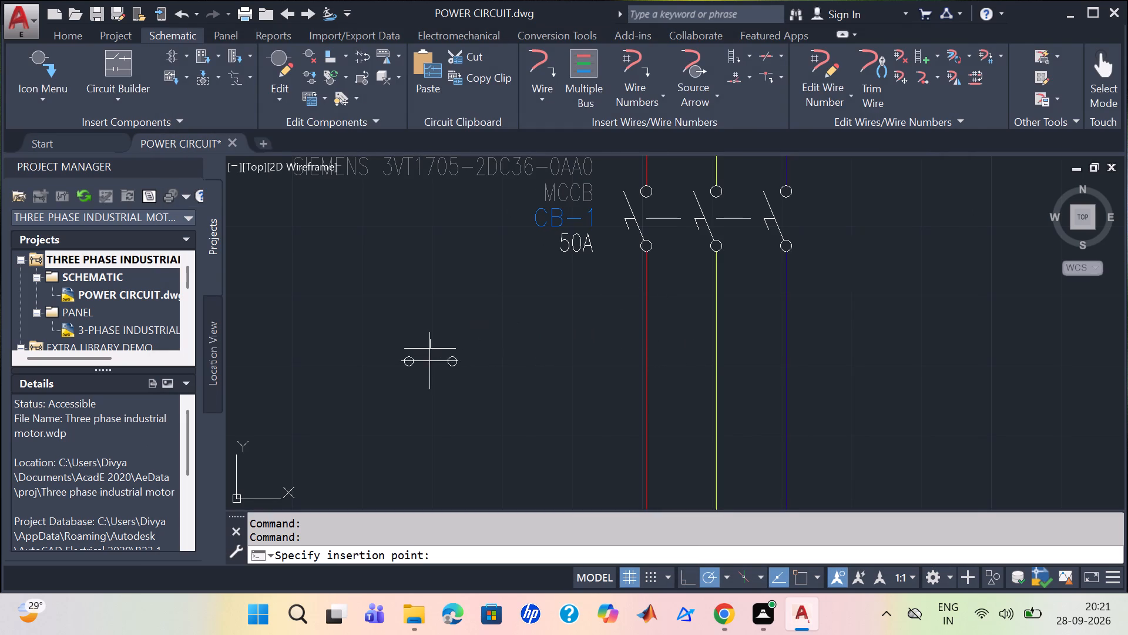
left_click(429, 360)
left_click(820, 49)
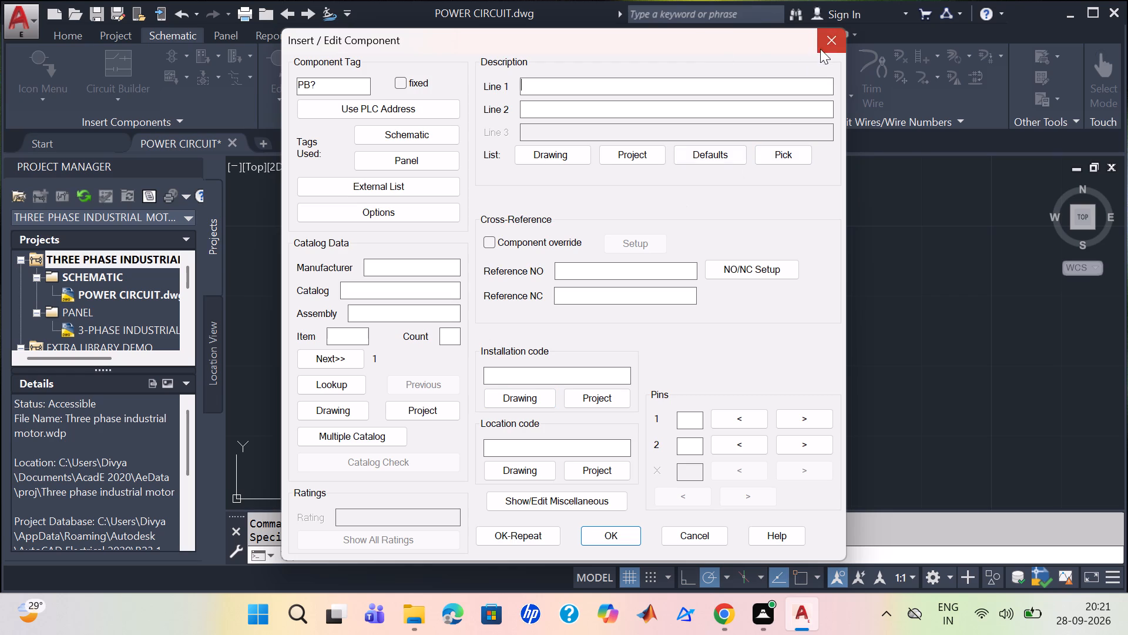
Insert two DOT connection symbols, one just above the other, in the empty drawing area left of the red wire below CB-1.
left_click(63, 89)
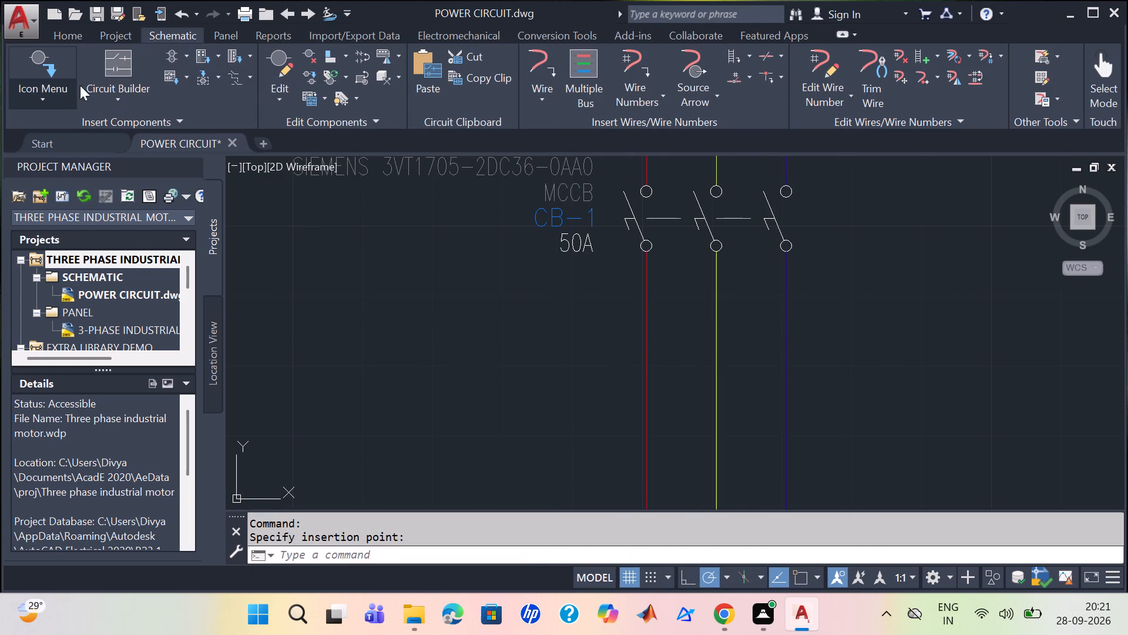
left_click(106, 125)
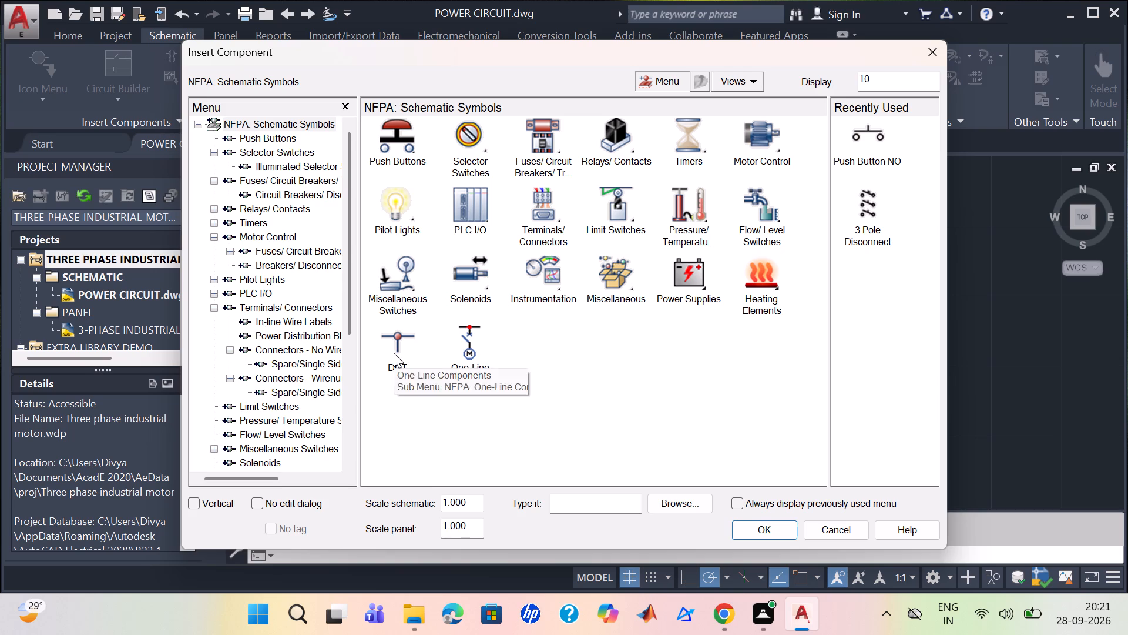
left_click(395, 336)
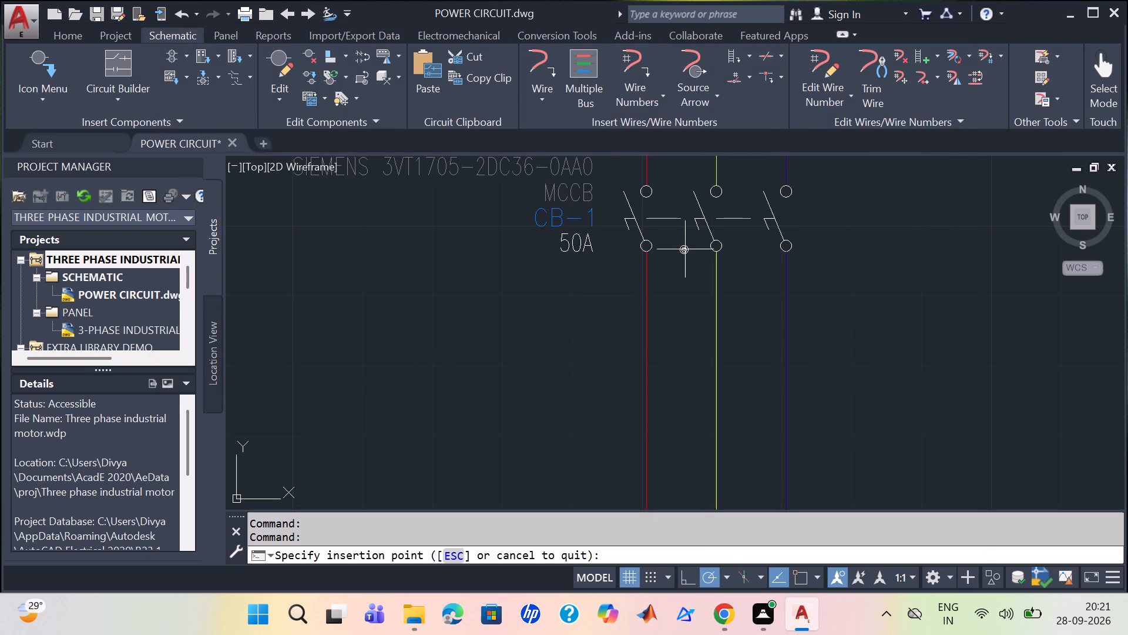
scroll(687, 248, "up", 1)
scroll(689, 233, "down", 1)
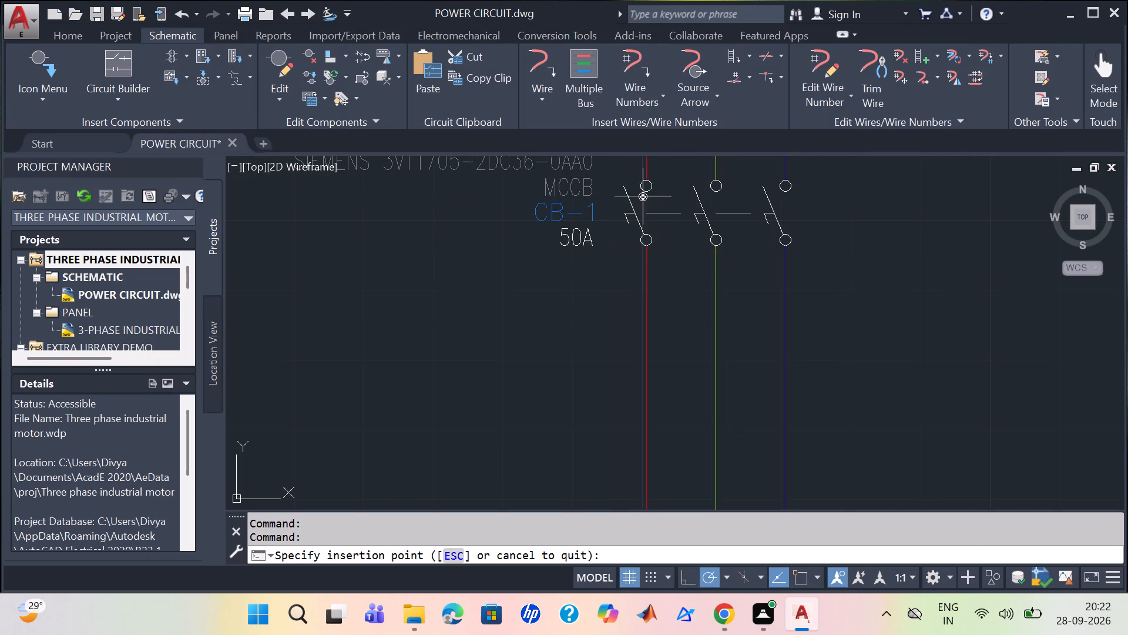
left_click(378, 353)
key("ctrl+z")
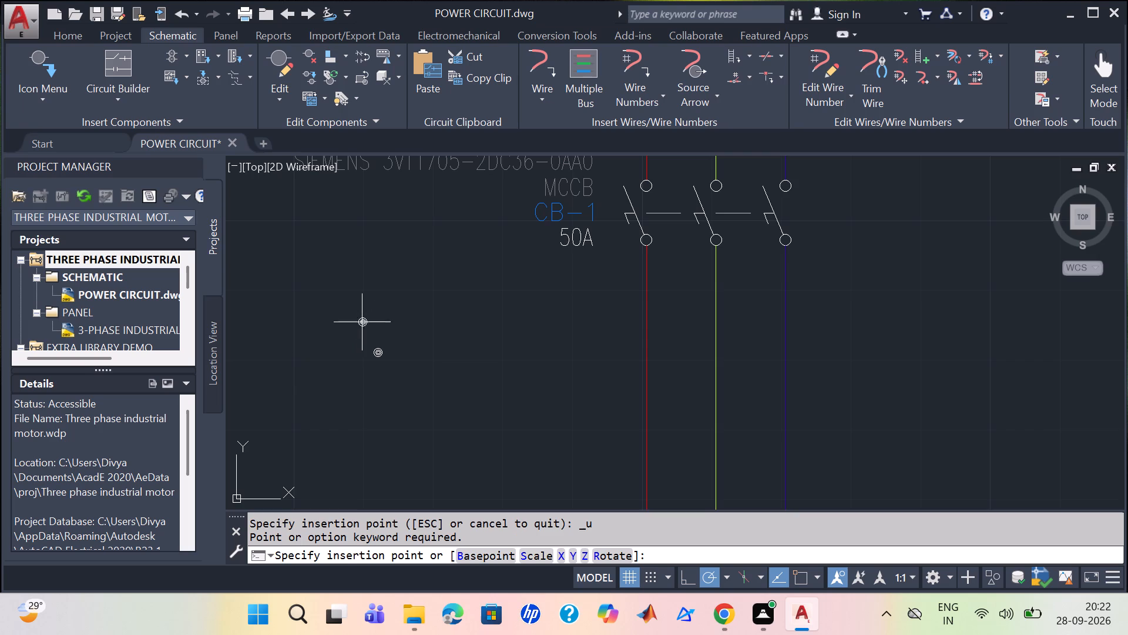
left_click(378, 344)
key("Escape")
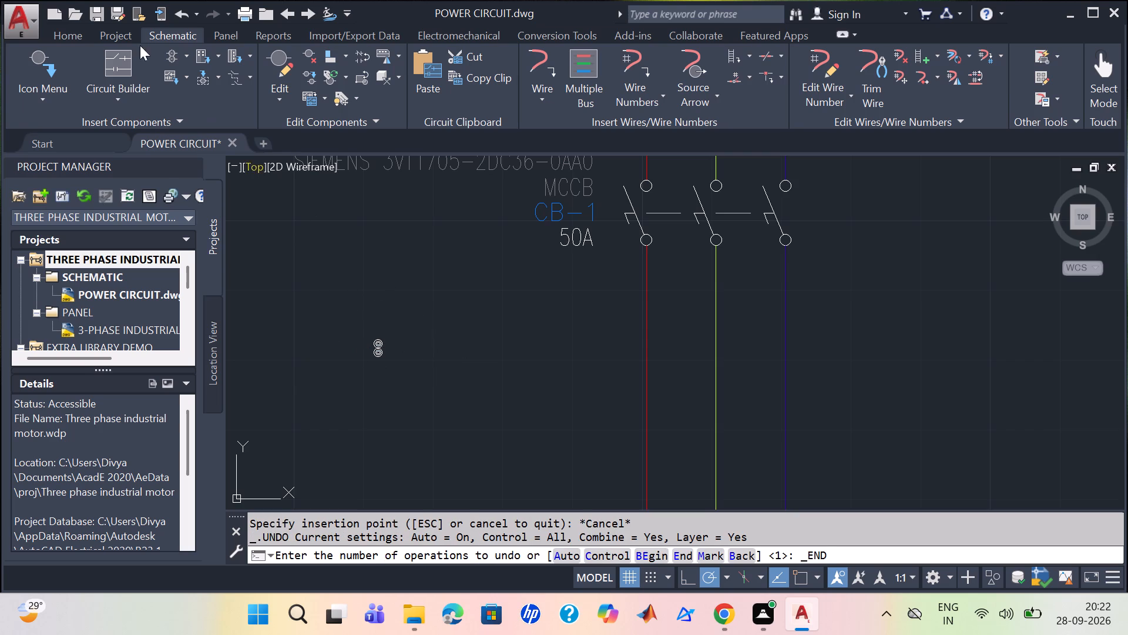
Browse the NFPA symbol library through Terminals/Connectors, One-Line Components, Miscellaneous and Electronics for a suitable symbol.
left_click(66, 93)
left_click(115, 131)
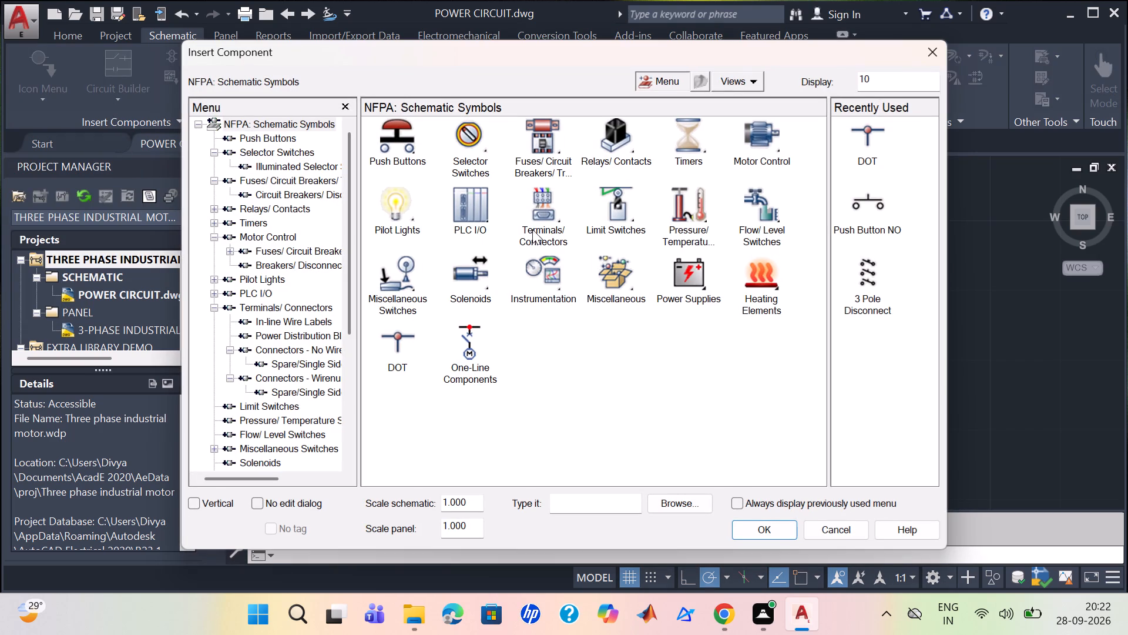
left_click(556, 227)
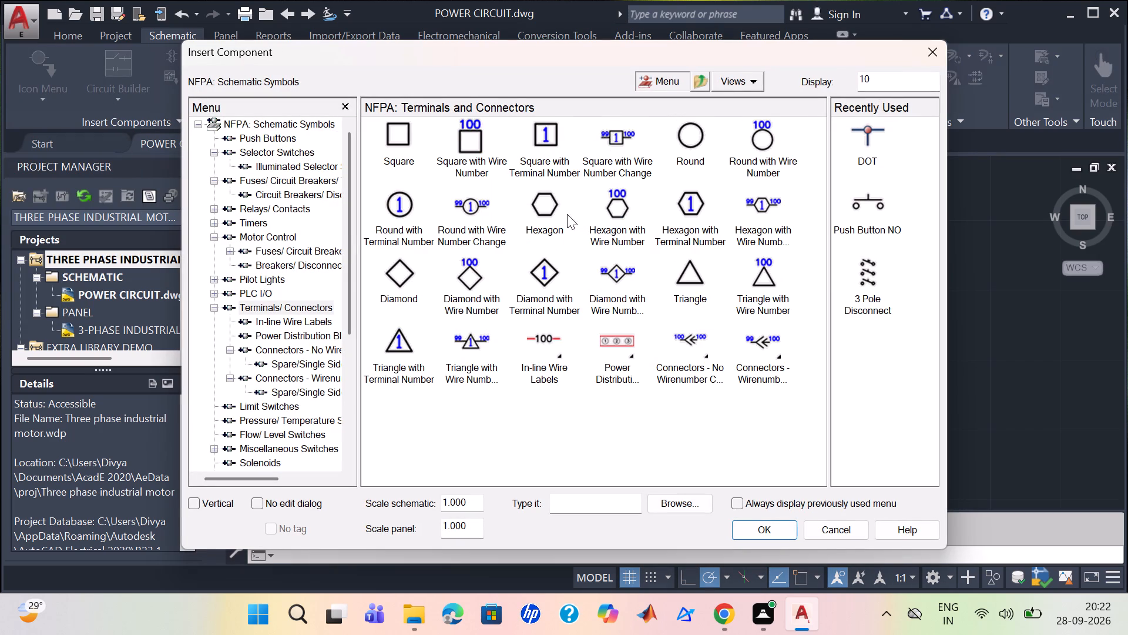
left_click(302, 123)
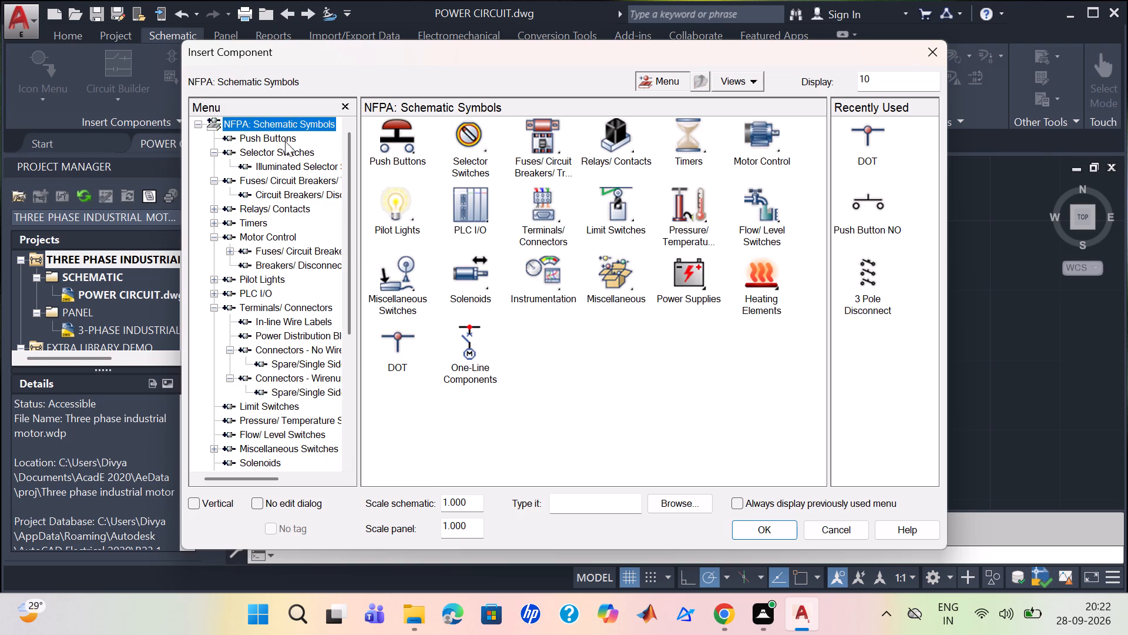
left_click(466, 375)
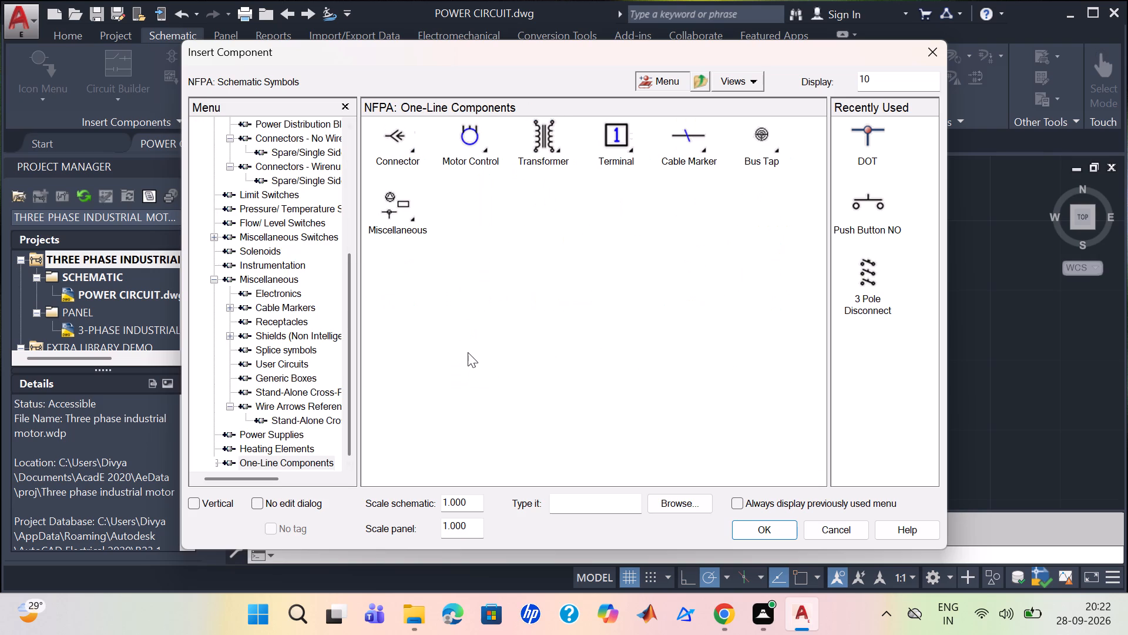
left_click(412, 220)
left_click(298, 181)
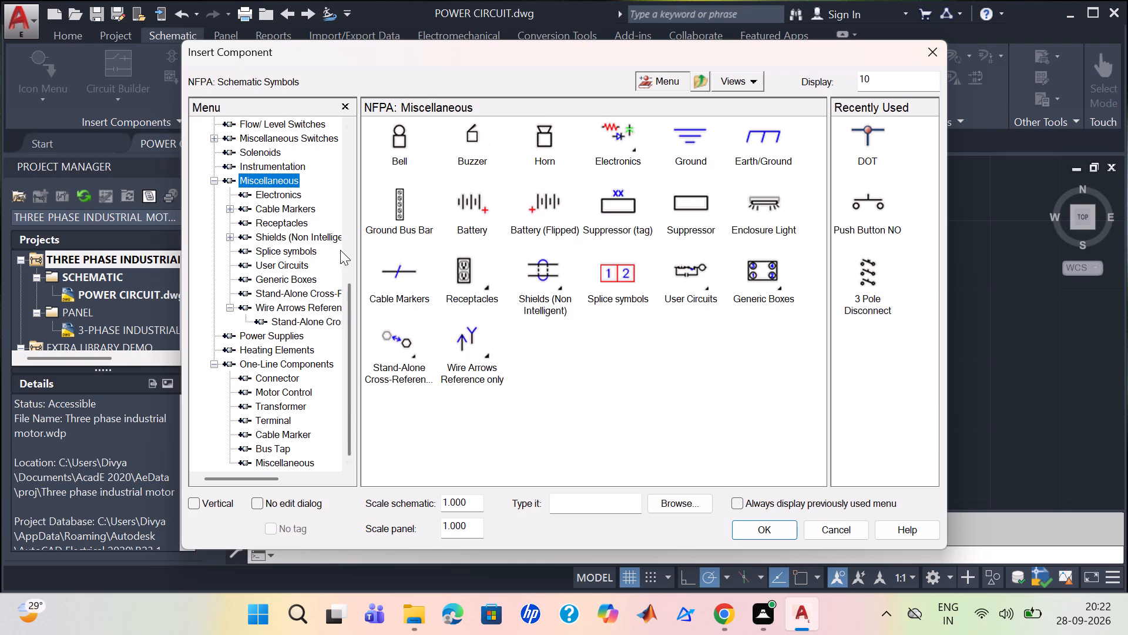
left_click(280, 200)
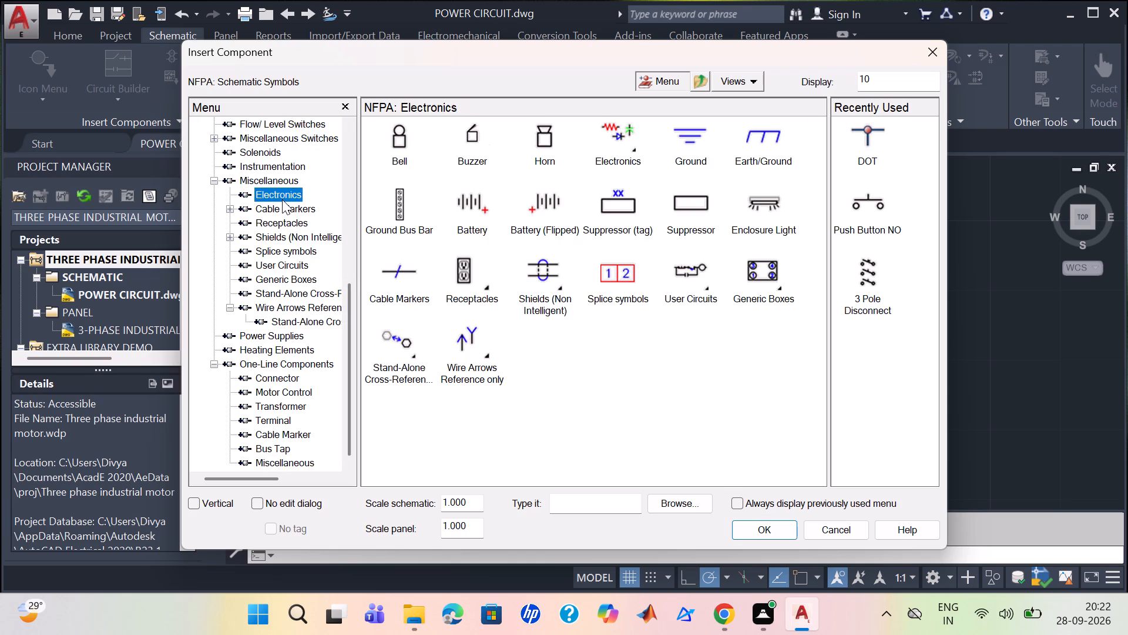
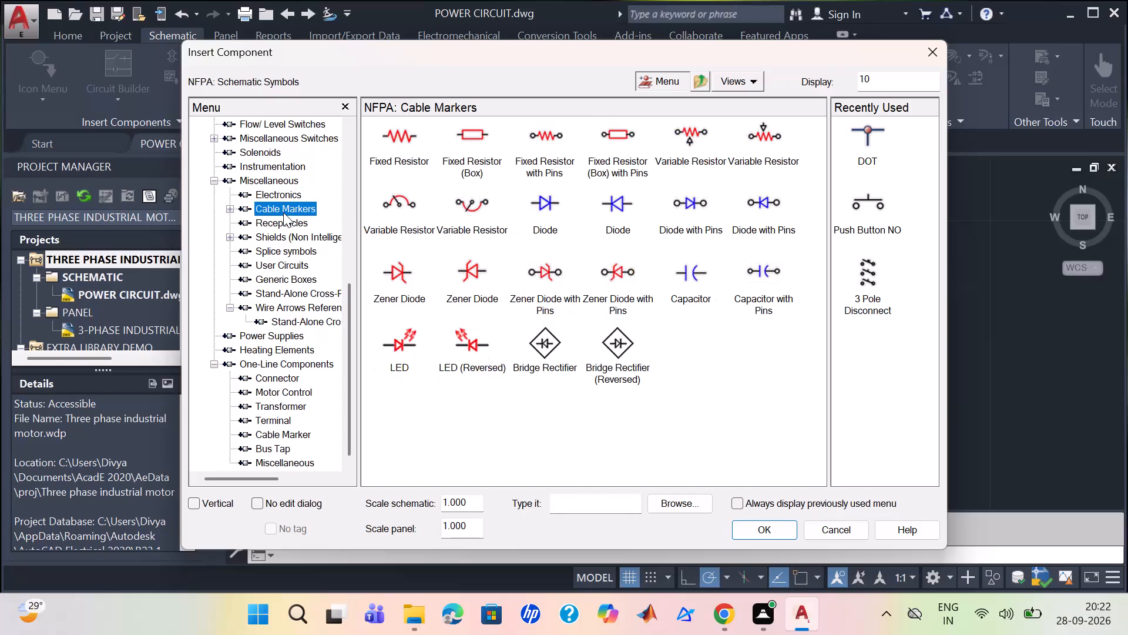
Browse the NFPA symbols for receptacles, splices, flow/level switches, and the Motor Control fuses and circuit breakers/disconnects.
left_click(284, 222)
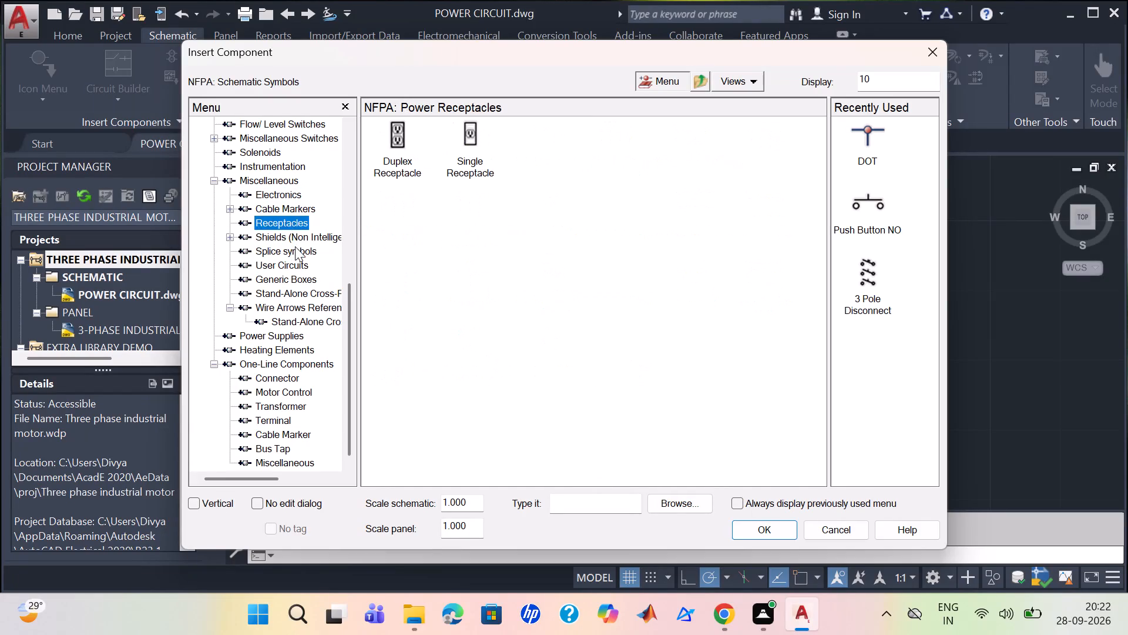
left_click(295, 246)
left_click(274, 119)
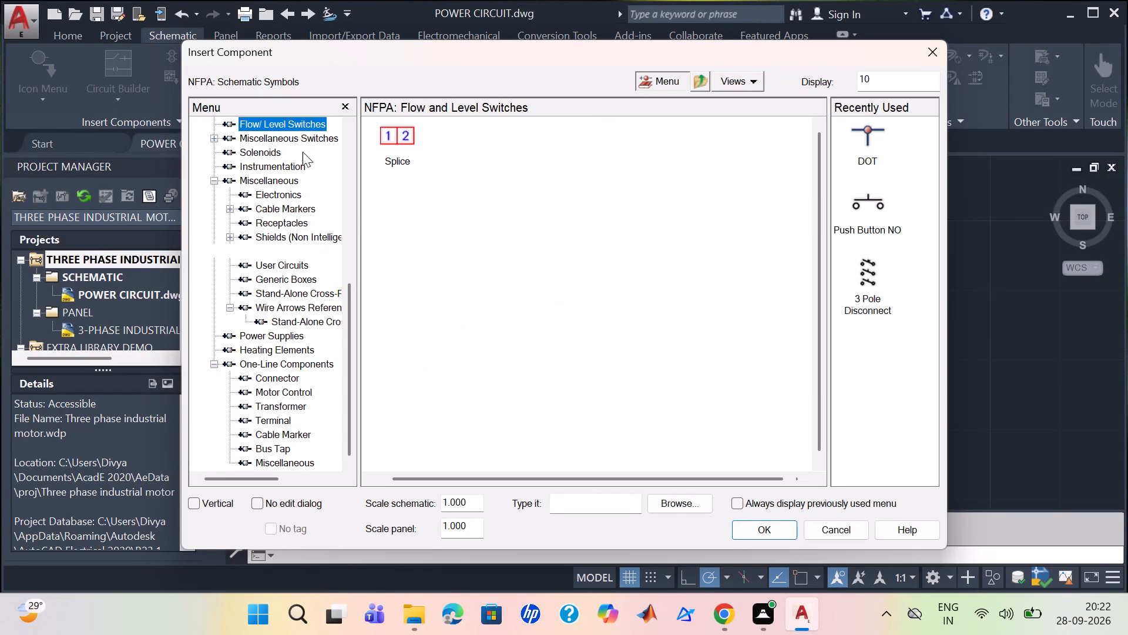
scroll(306, 154, "up", 5)
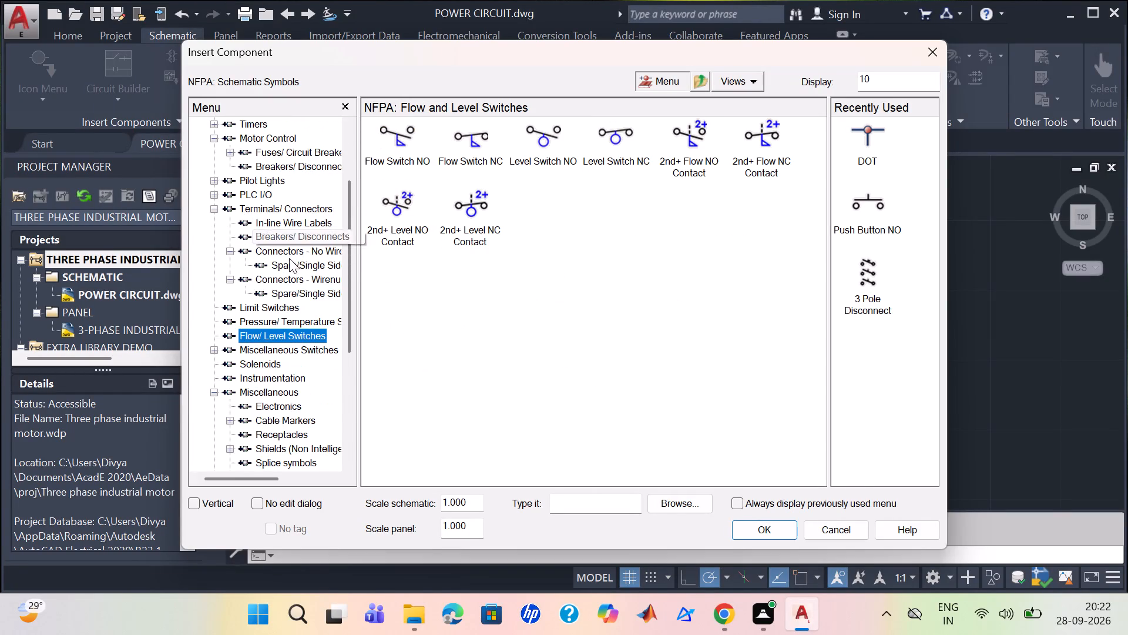
scroll(293, 161, "up", 2)
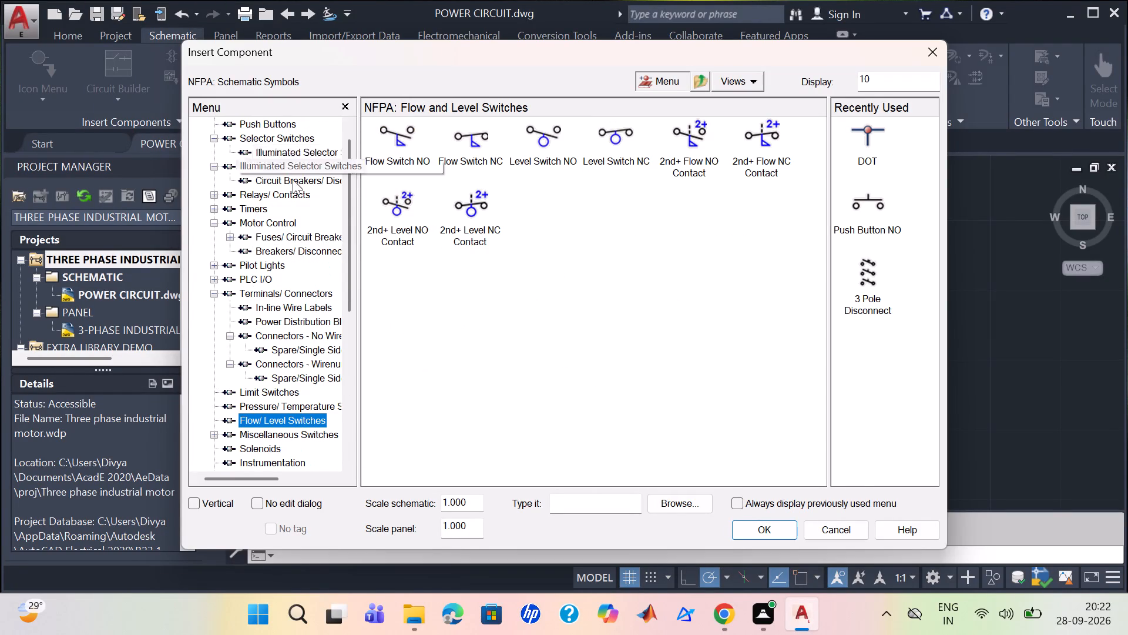
left_click(296, 235)
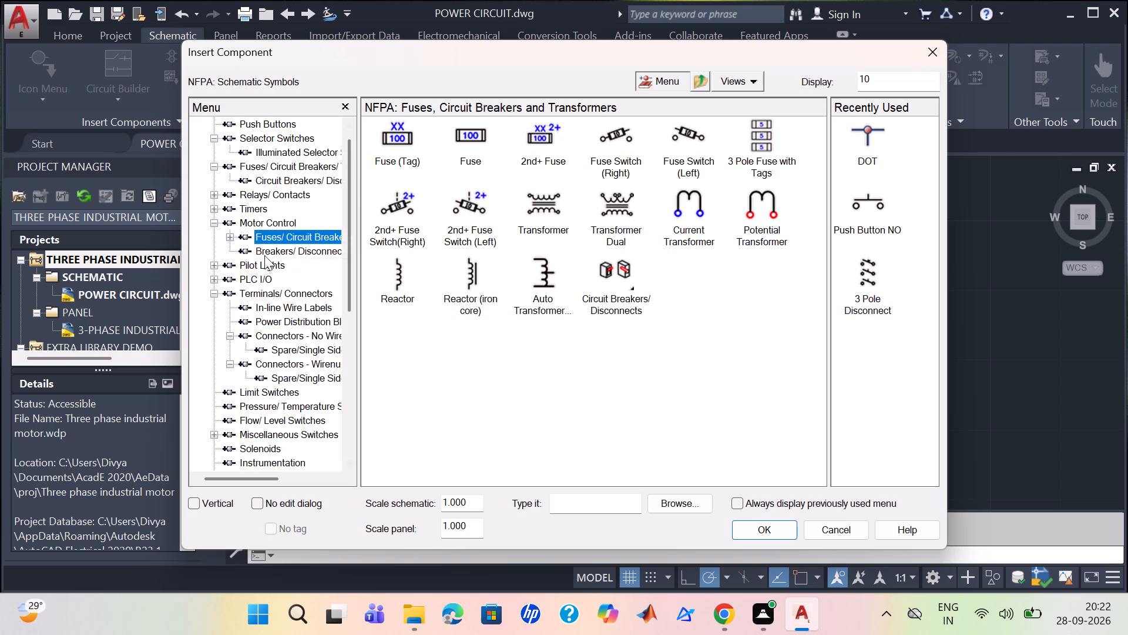
left_click(629, 305)
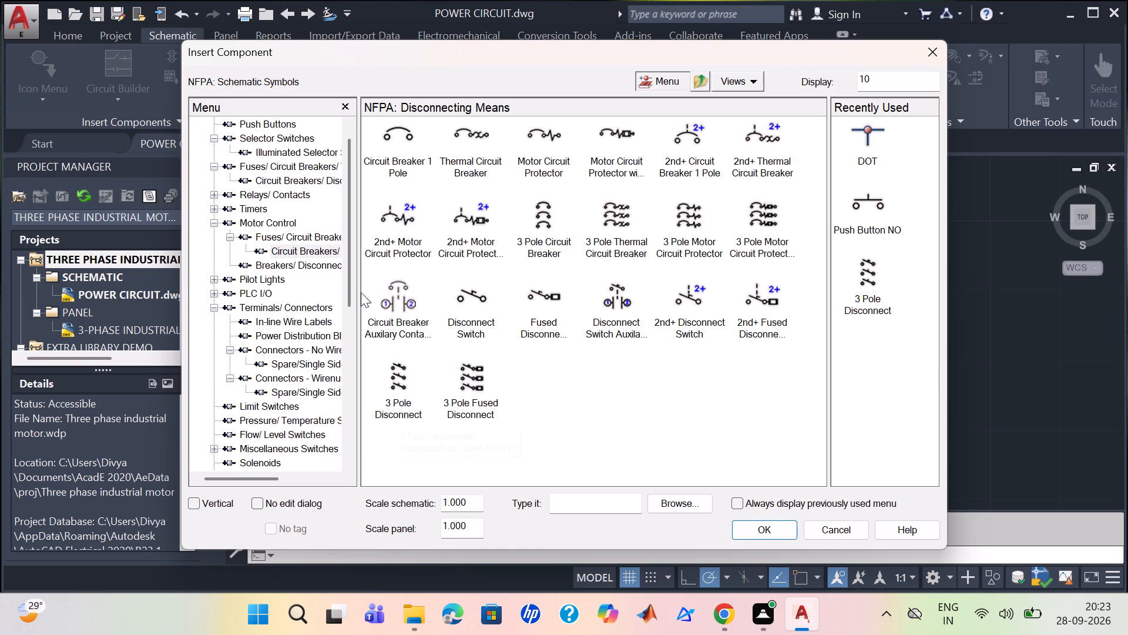
left_click(303, 307)
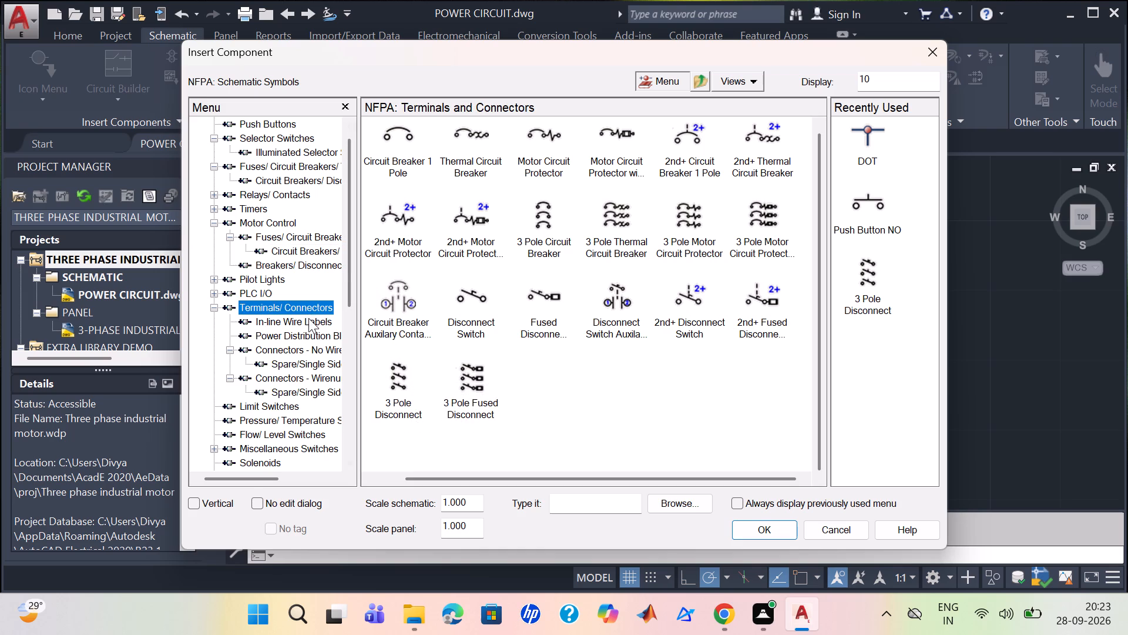
left_click(300, 264)
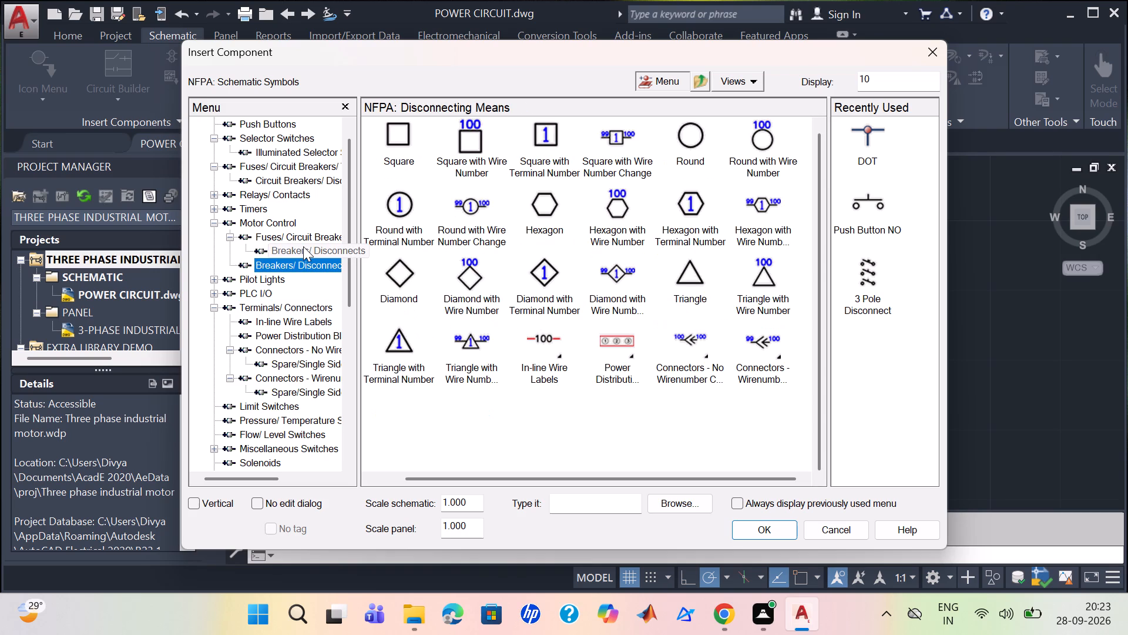
left_click(303, 246)
left_click(304, 241)
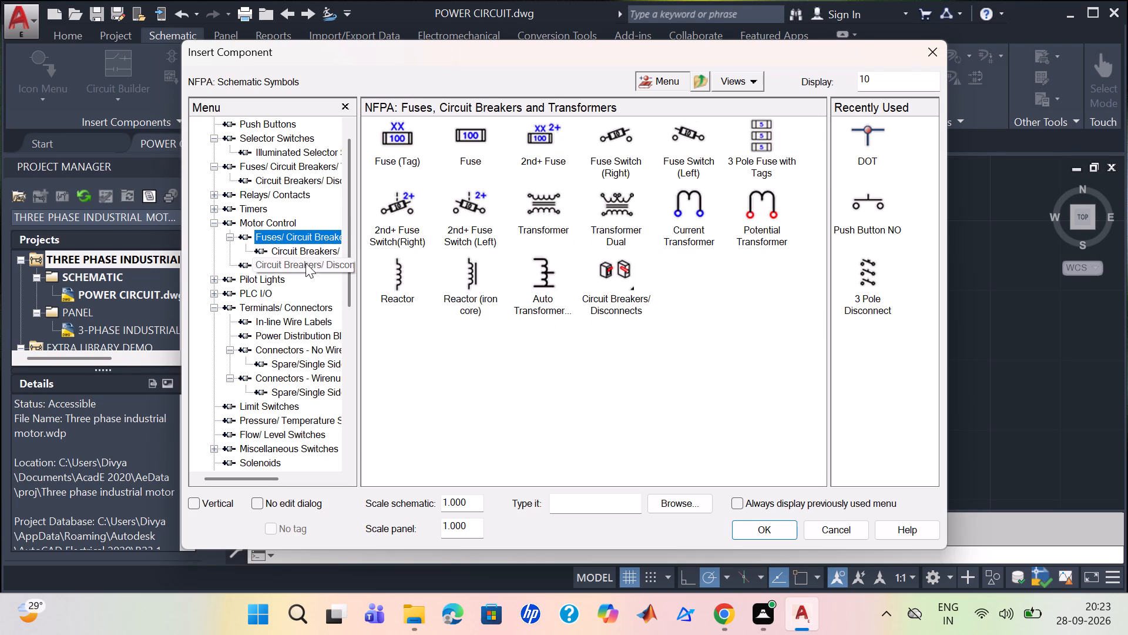
left_click(304, 248)
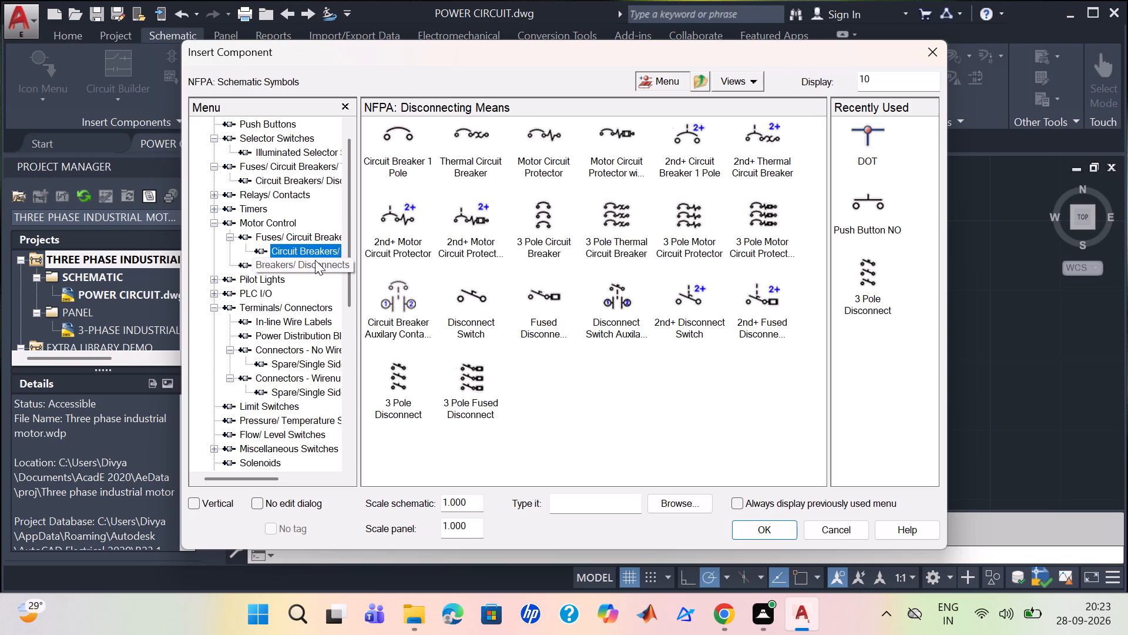
left_click(315, 260)
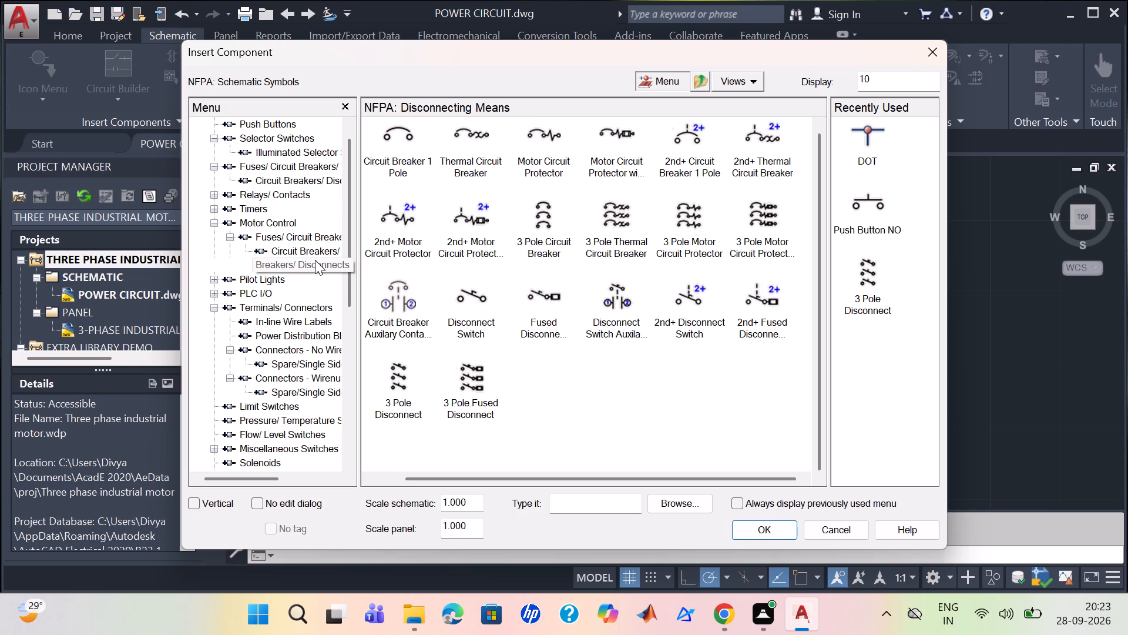
left_click(319, 269)
double_click(318, 262)
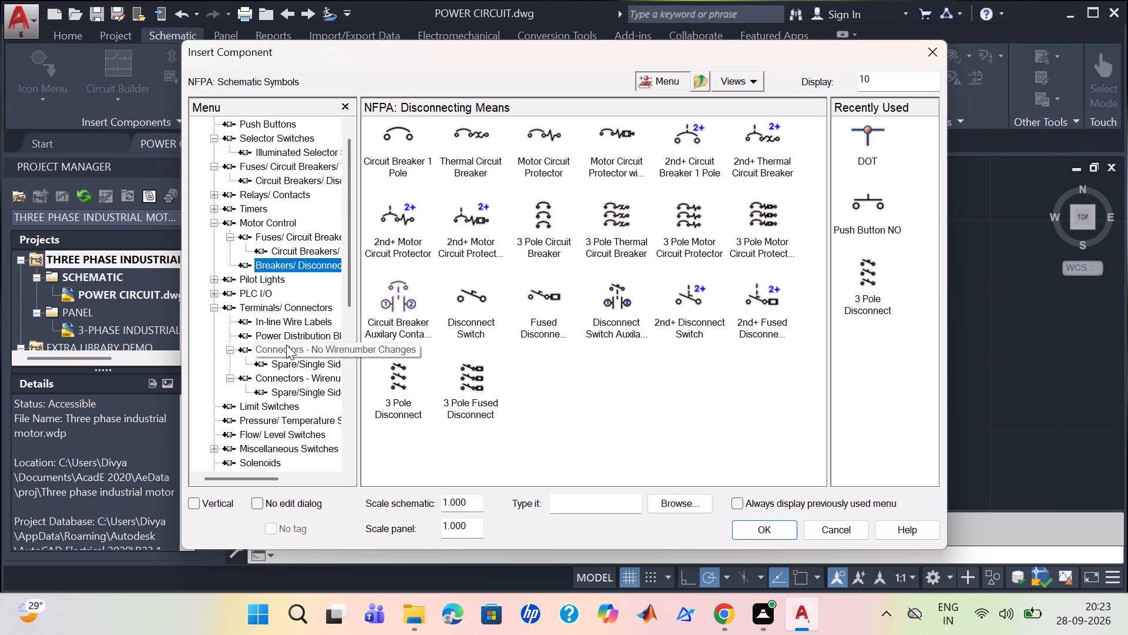
Look through the limit, pressure/temperature, flow/level, miscellaneous and SPDT switch symbols, plus the connectors without wire number changes.
left_click(275, 400)
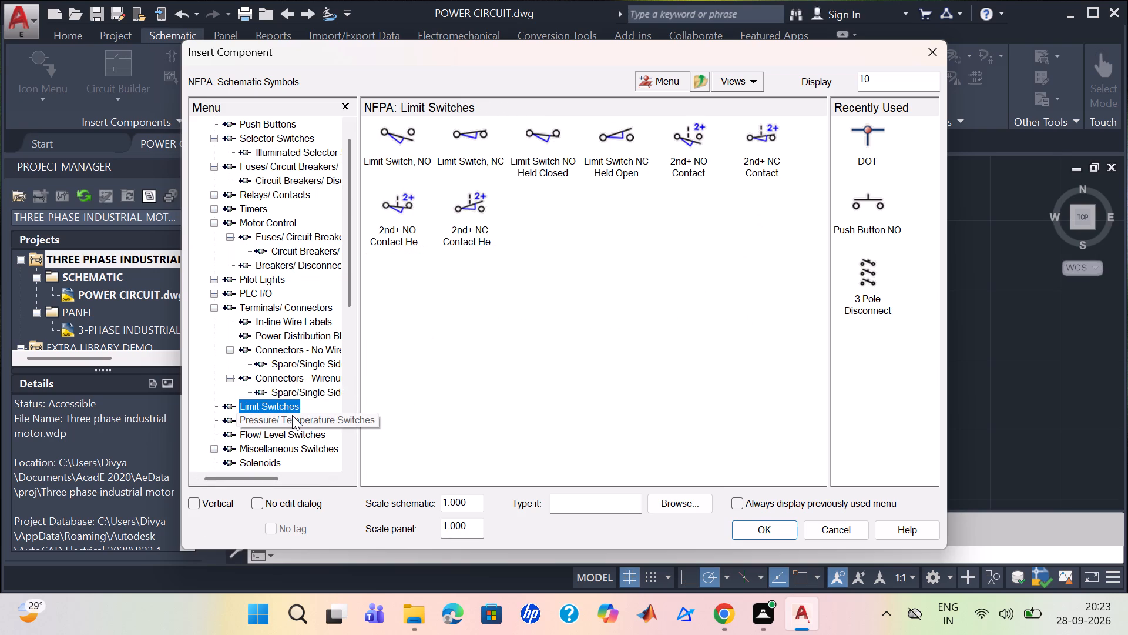
left_click(325, 346)
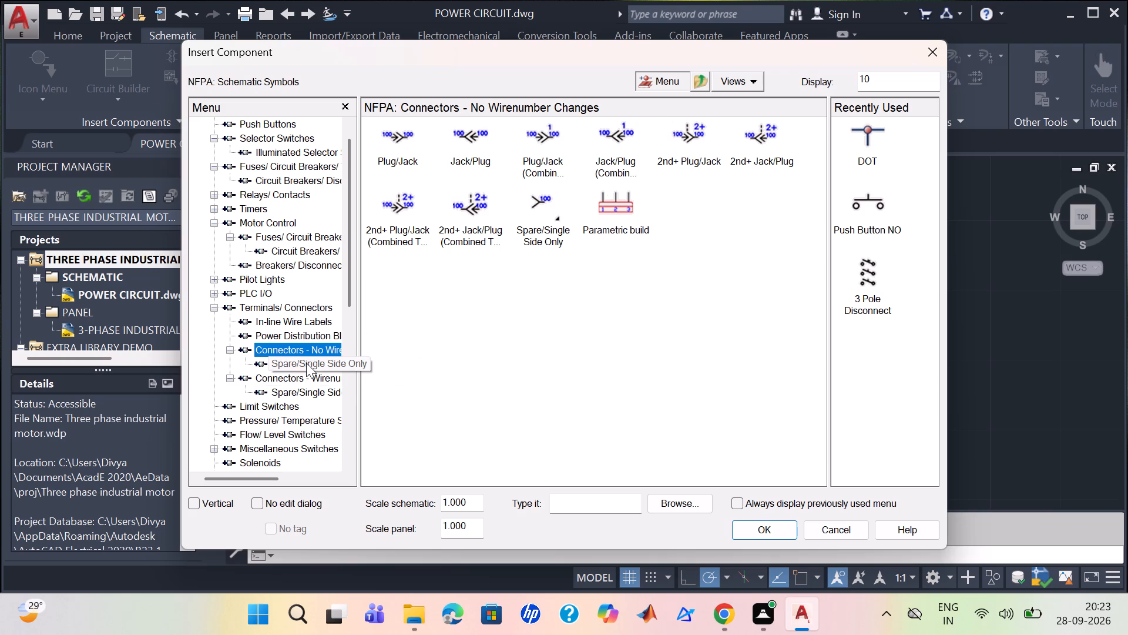
scroll(282, 377, "down", 1)
left_click(276, 361)
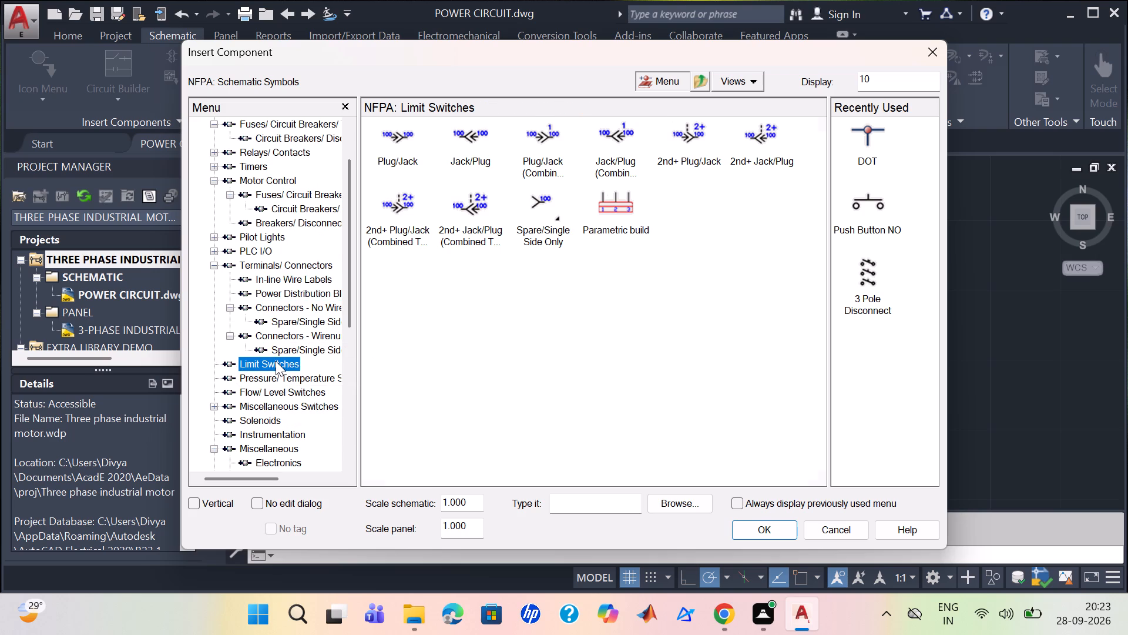
left_click(287, 379)
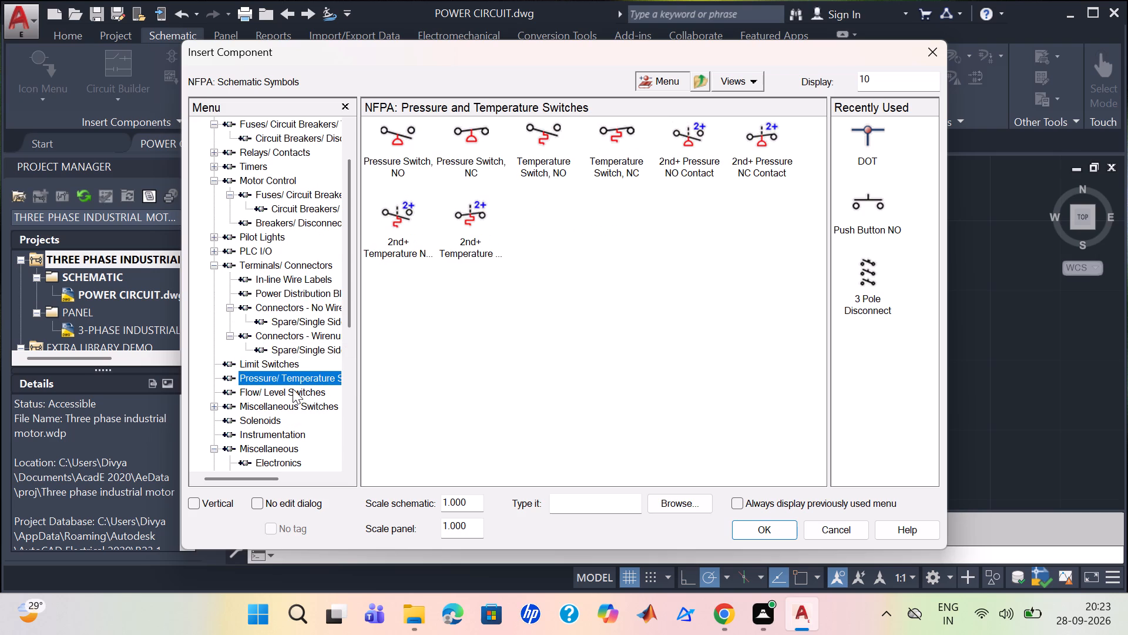
left_click(293, 389)
left_click(296, 402)
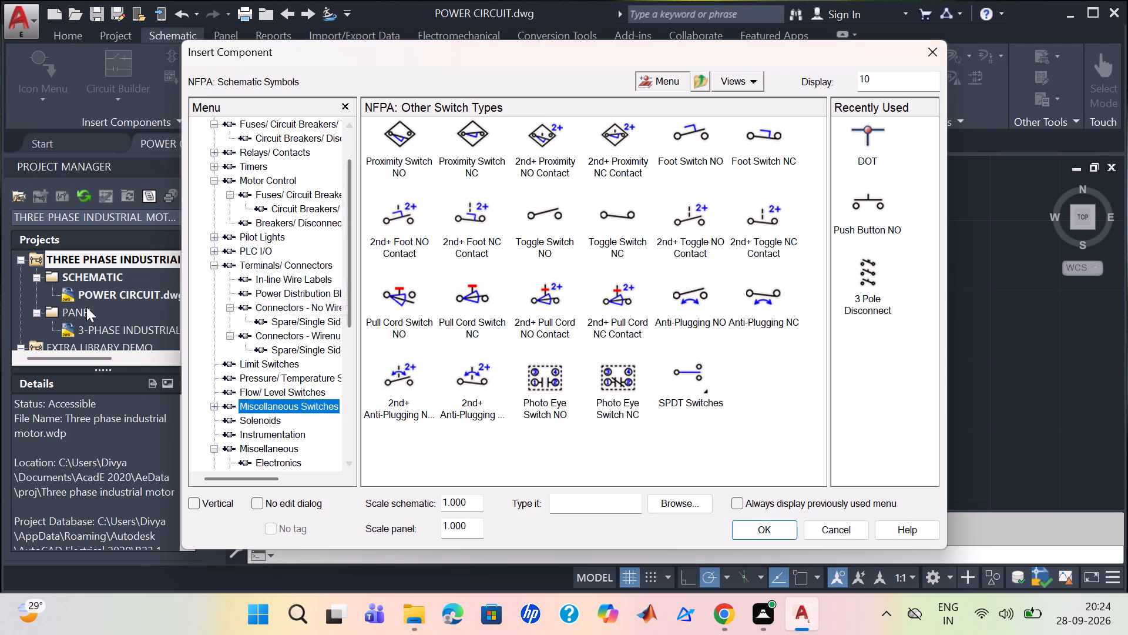
left_click_drag(709, 387, 709, 381)
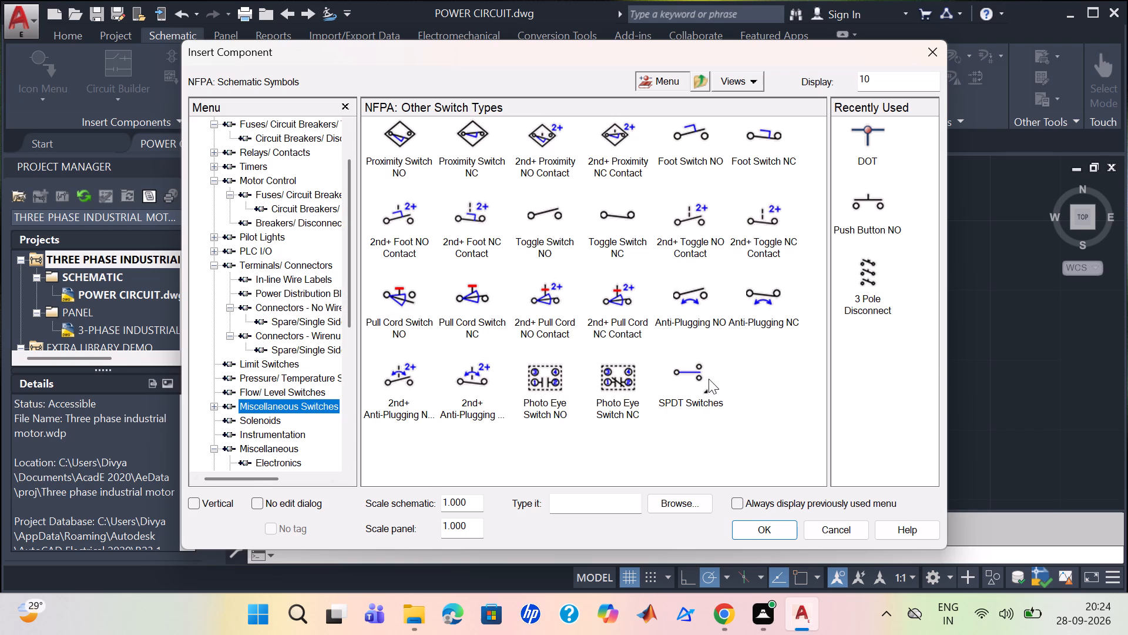
left_click(702, 386)
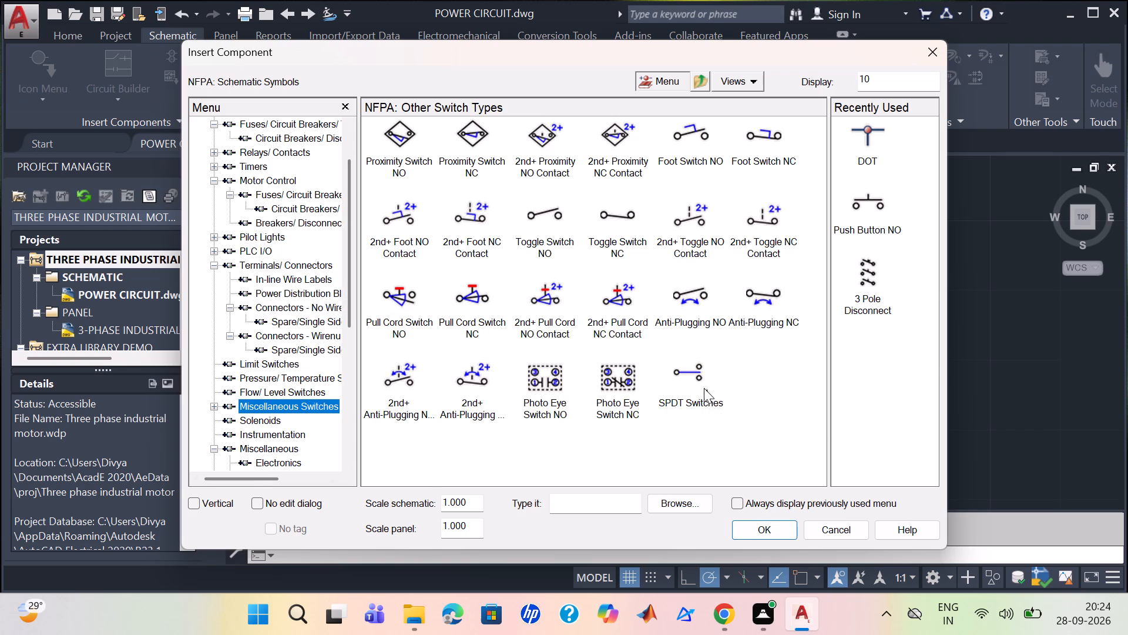
left_click(703, 392)
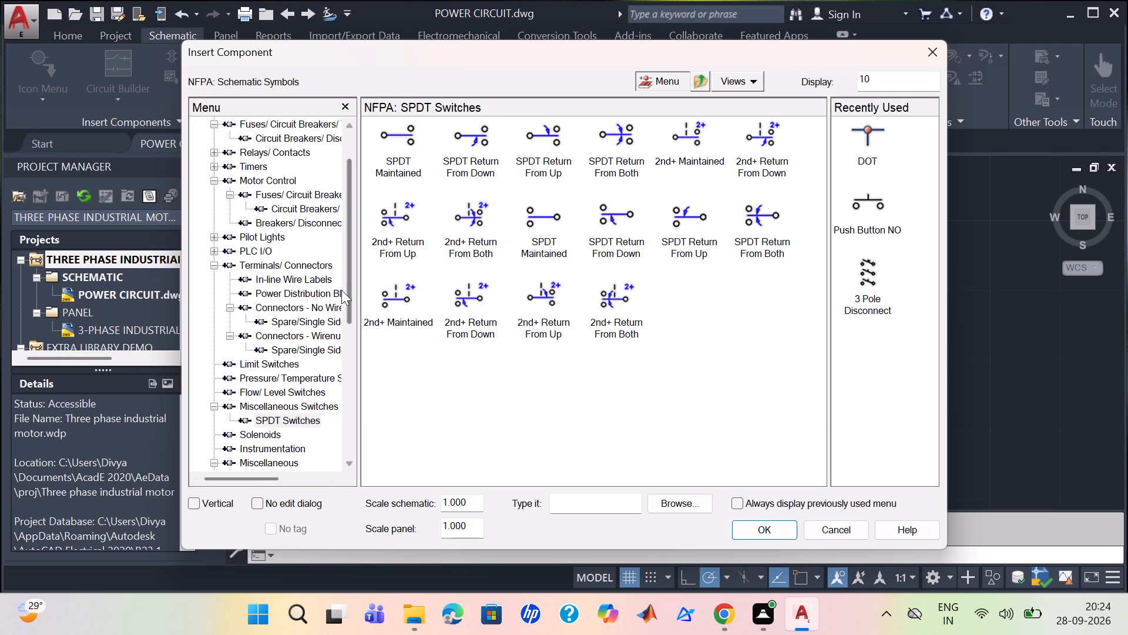
Look through the Solenoids, Instrumentation, Miscellaneous, User Circuits, Wire Arrows, Power Supplies and Heating Elements symbols.
left_click(271, 435)
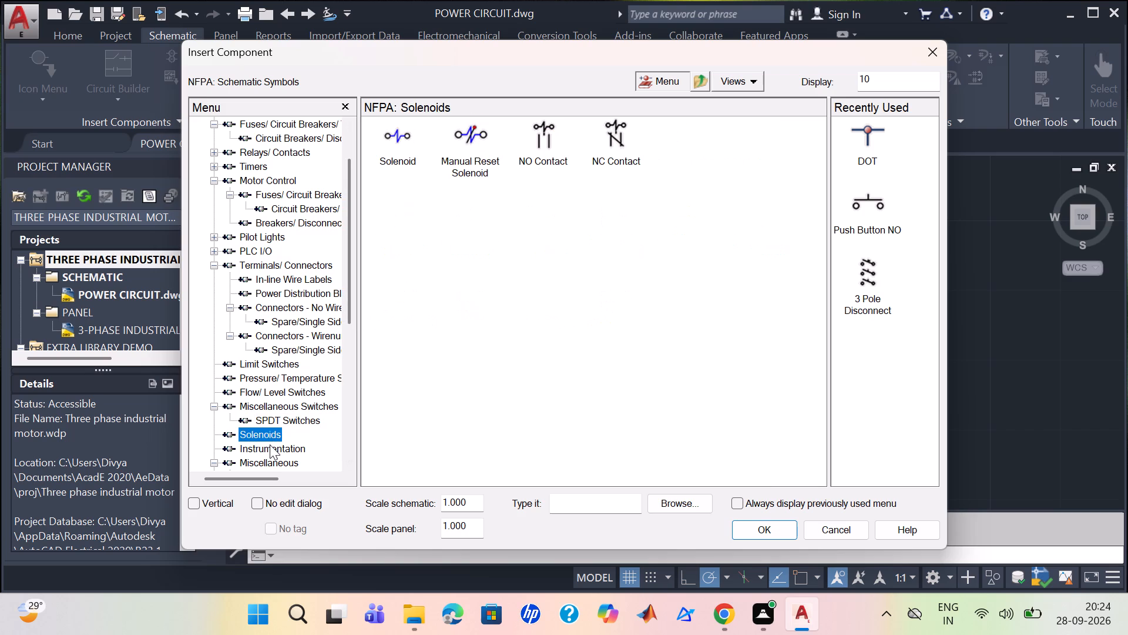
left_click(270, 444)
scroll(276, 438, "down", 1)
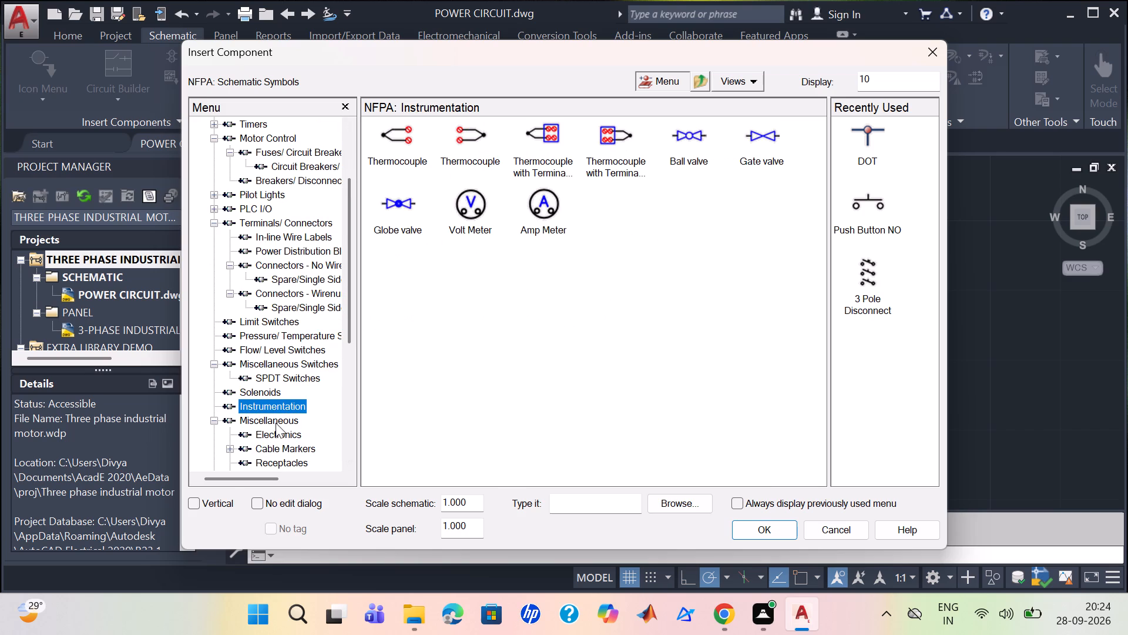
left_click(276, 423)
left_click(277, 427)
scroll(280, 420, "down", 2)
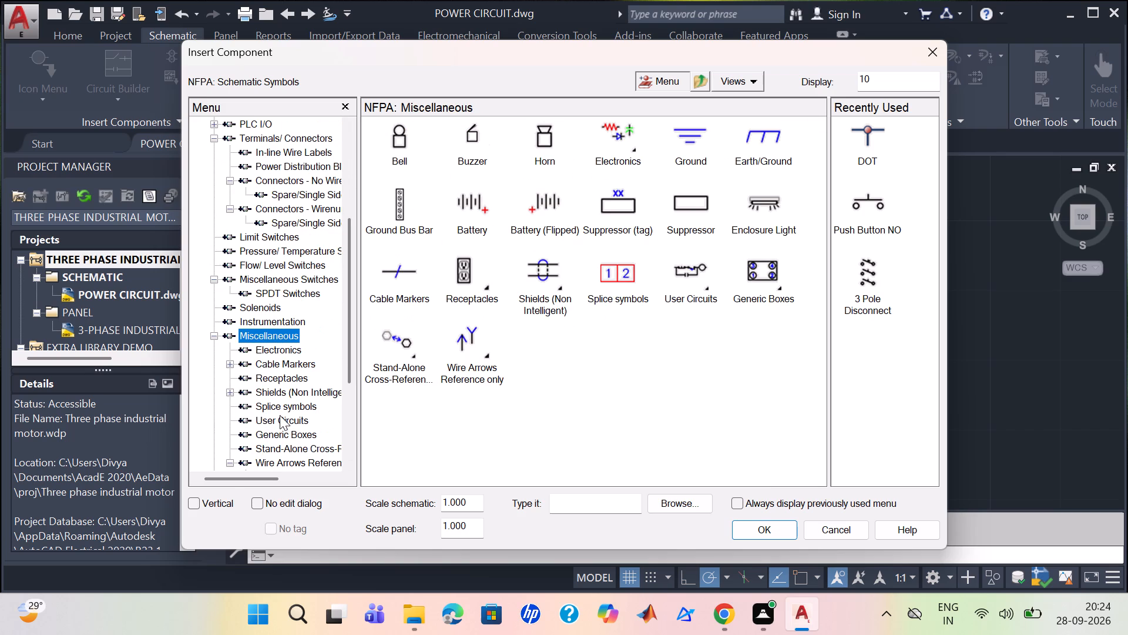
left_click(280, 415)
scroll(293, 401, "down", 2)
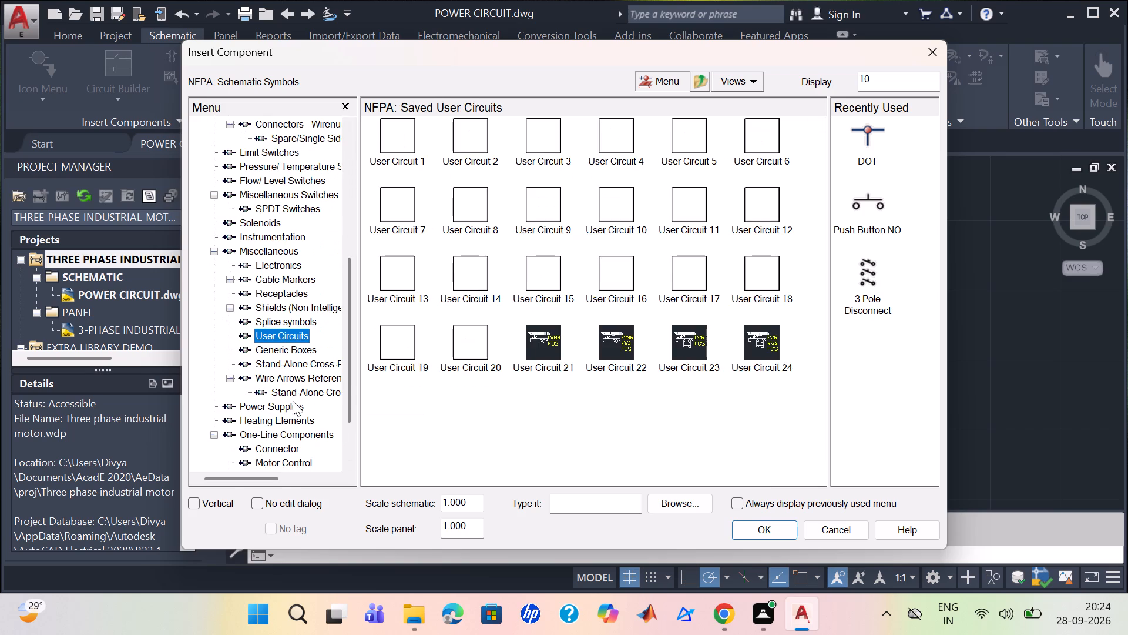
left_click(301, 393)
left_click(302, 380)
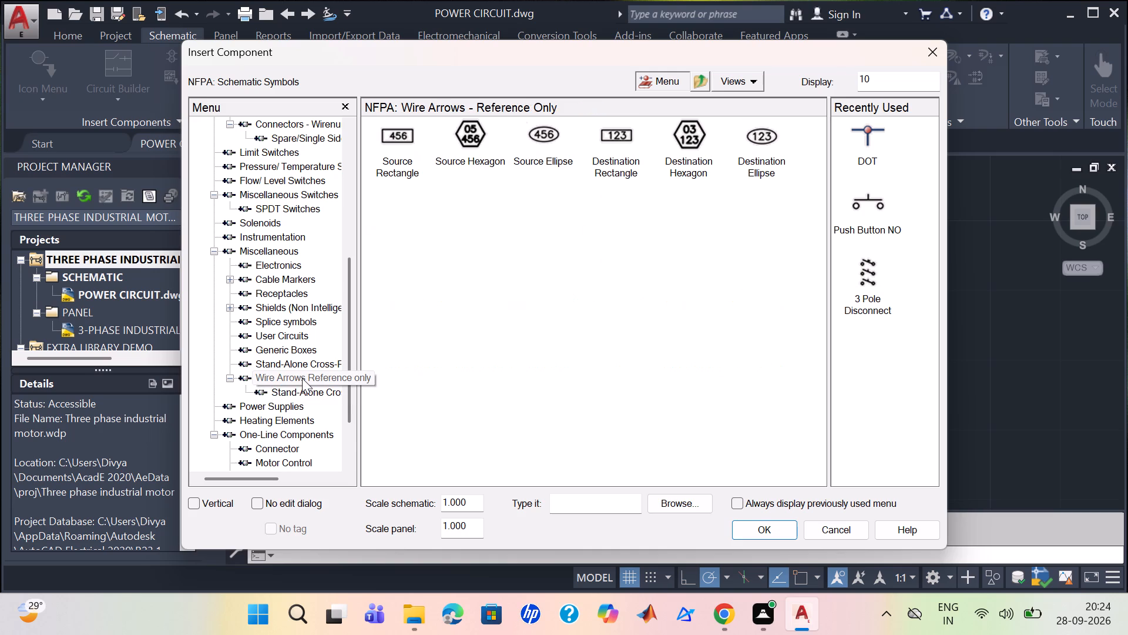
scroll(302, 378, "down", 1)
left_click(296, 381)
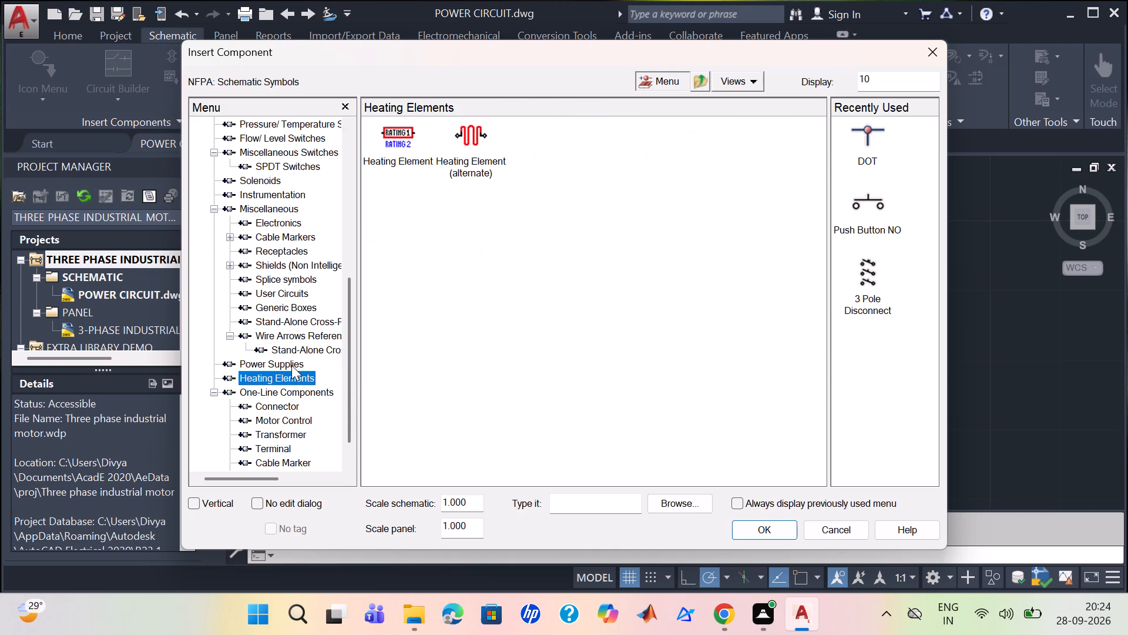
left_click(291, 365)
left_click(289, 380)
Examine the One-Line Components symbols, from Connector and Motor Control through Transformer, Terminal, Cable Marker, Bus Tap and Miscellaneous.
left_click(291, 387)
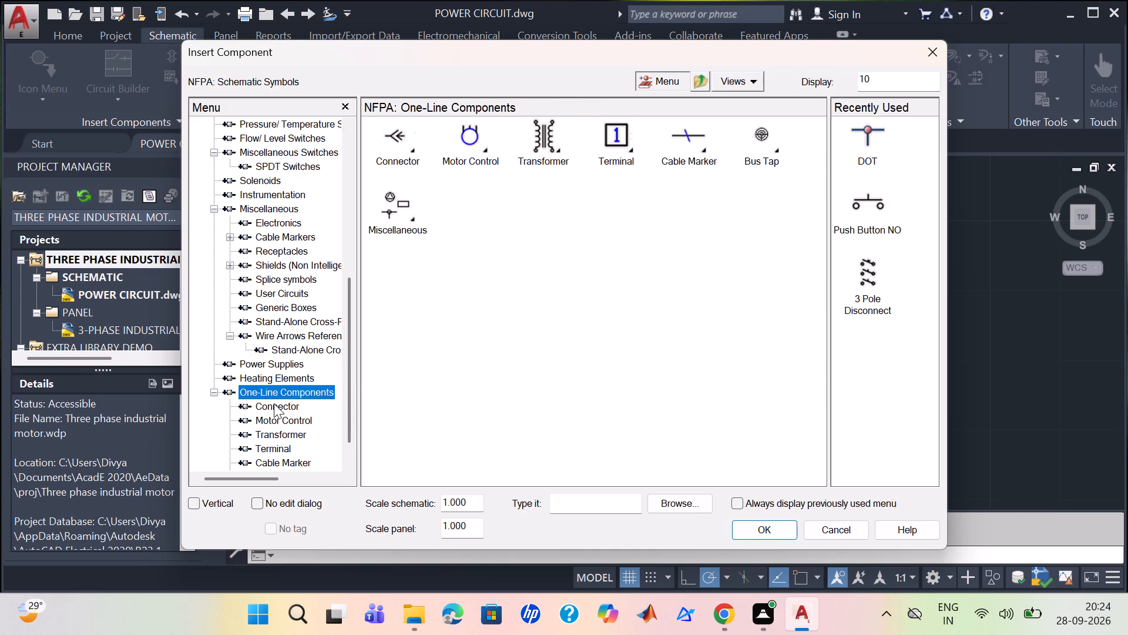
left_click(276, 403)
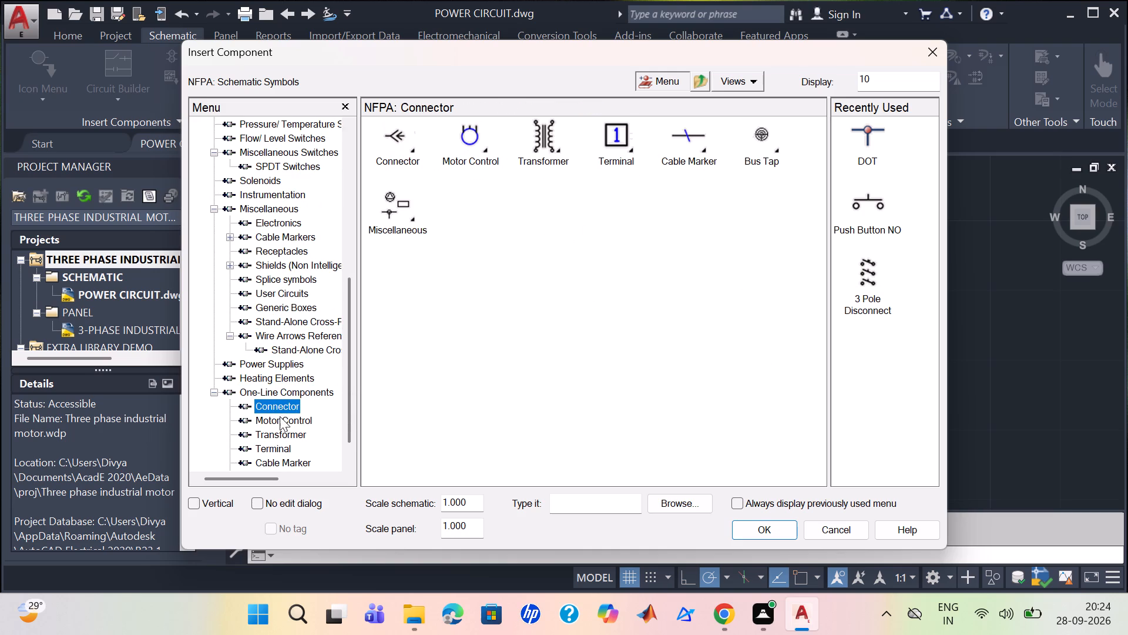
left_click(280, 420)
scroll(284, 422, "down", 1)
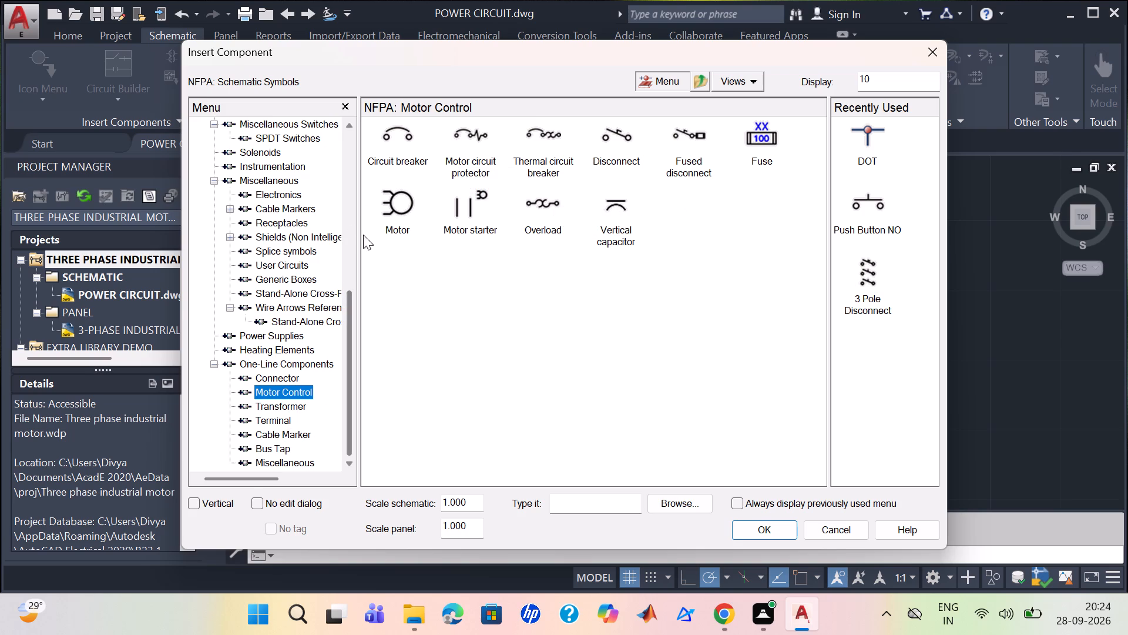
left_click(292, 401)
left_click(272, 420)
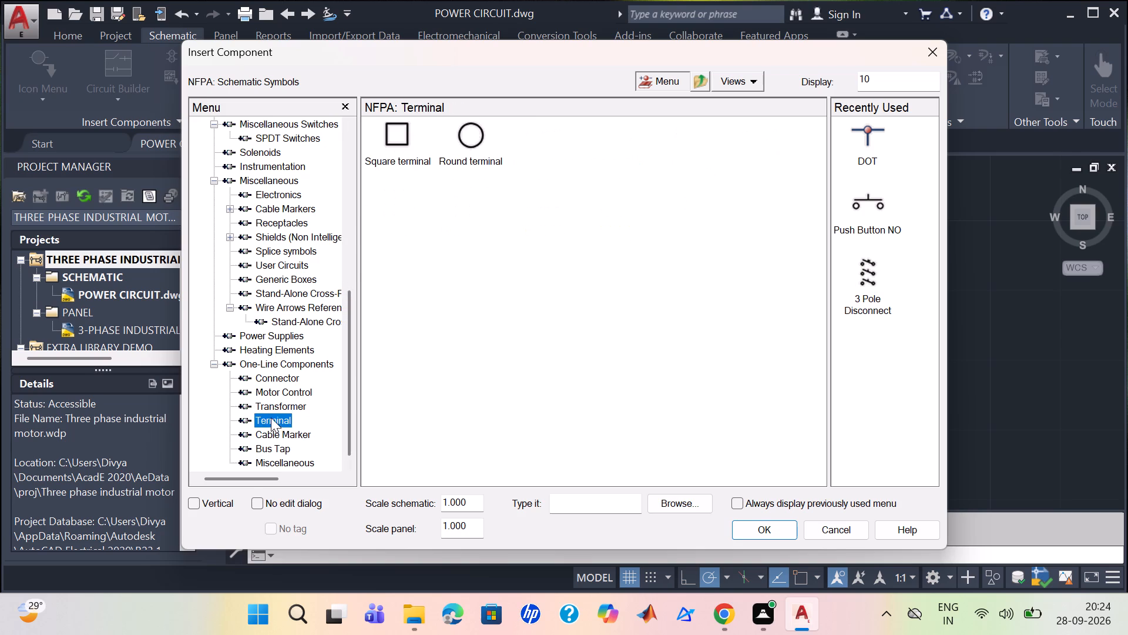
left_click(278, 429)
left_click(273, 450)
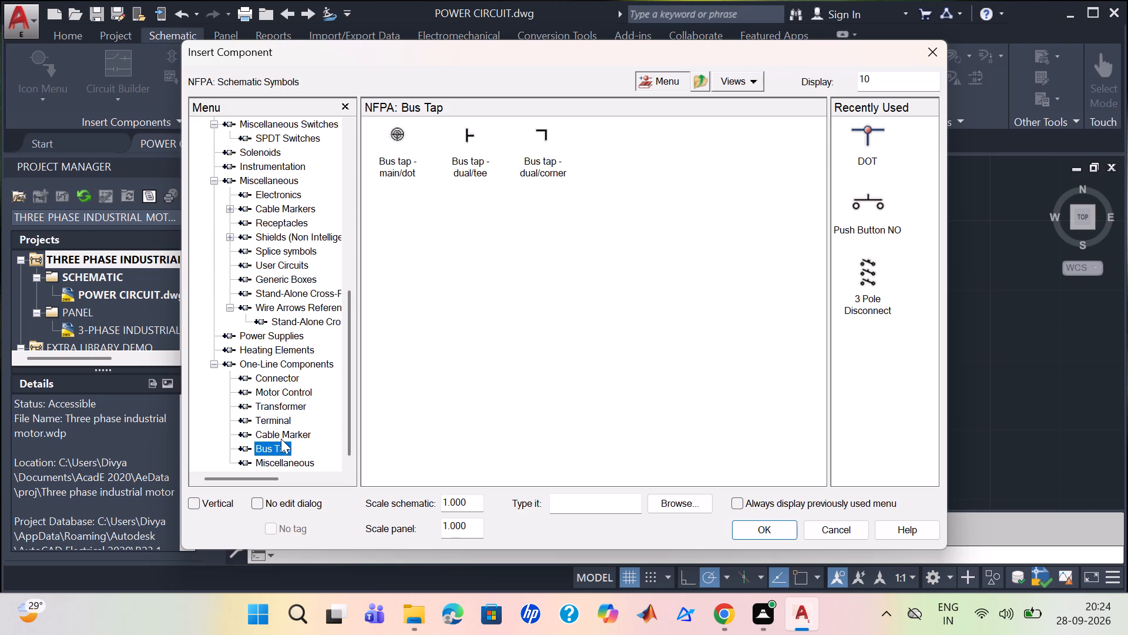
scroll(294, 395, "down", 2)
left_click(263, 461)
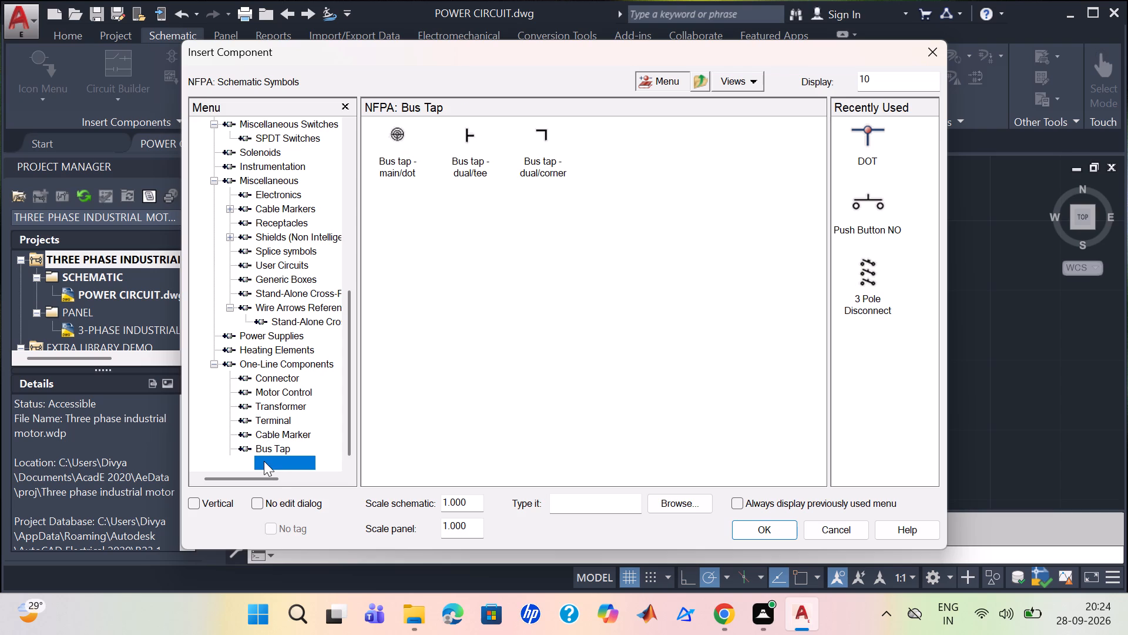
Look back over the connectors without wire number changes, the Motor Control circuit breakers/disconnects, and the one-line cable markers.
scroll(334, 262, "up", 5)
scroll(283, 252, "up", 1)
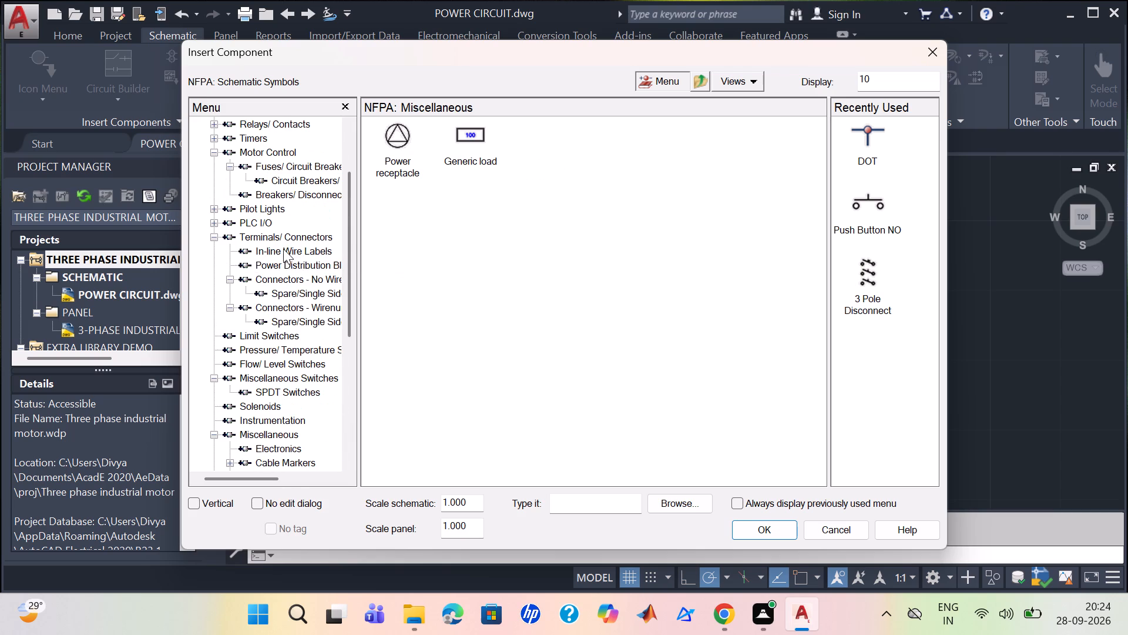
left_click(292, 273)
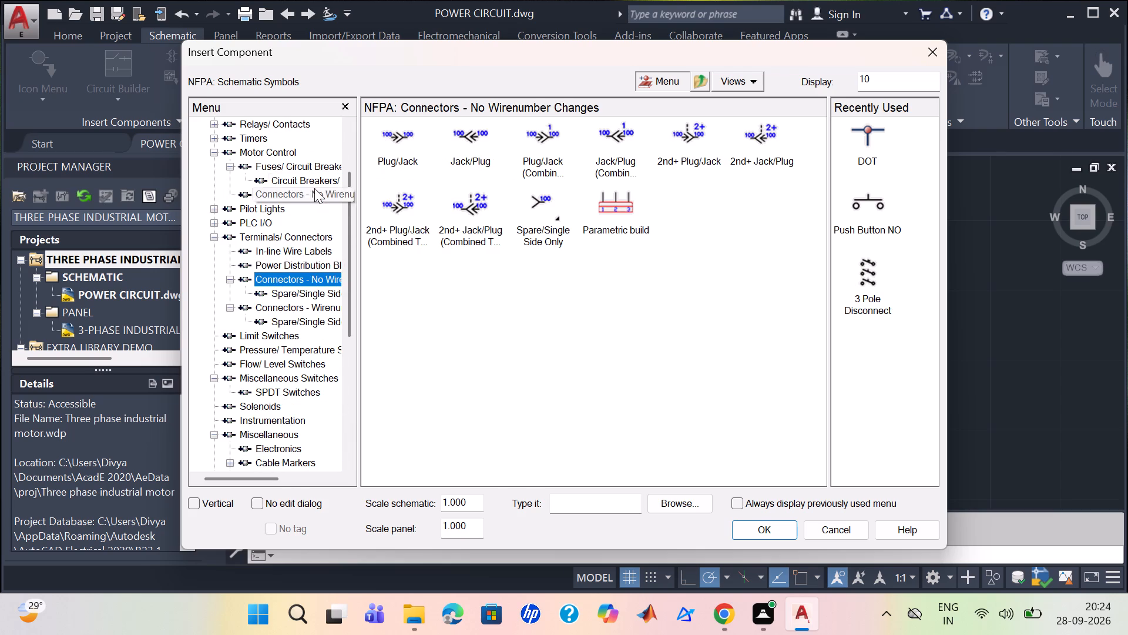
left_click(314, 175)
scroll(300, 231, "down", 3)
scroll(302, 298, "down", 4)
scroll(274, 352, "down", 4)
left_click(285, 432)
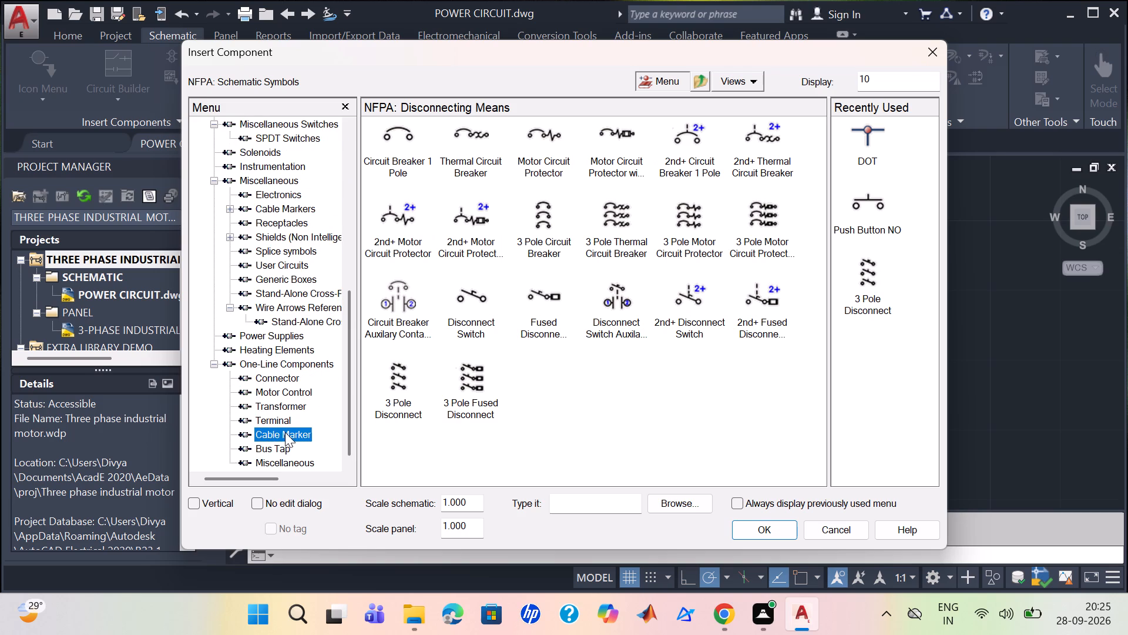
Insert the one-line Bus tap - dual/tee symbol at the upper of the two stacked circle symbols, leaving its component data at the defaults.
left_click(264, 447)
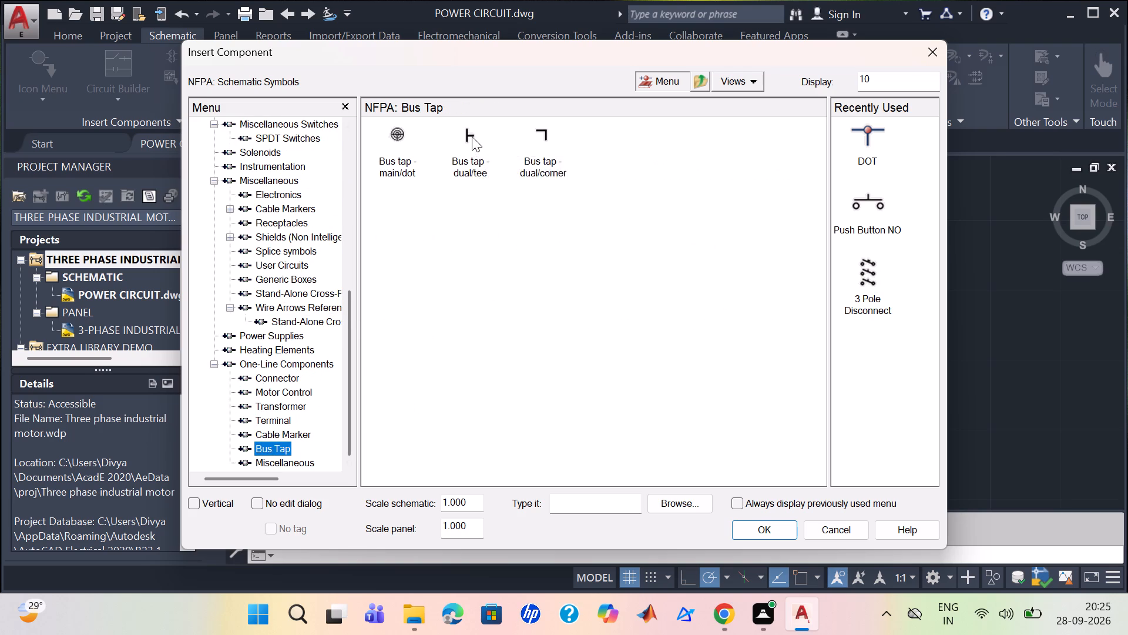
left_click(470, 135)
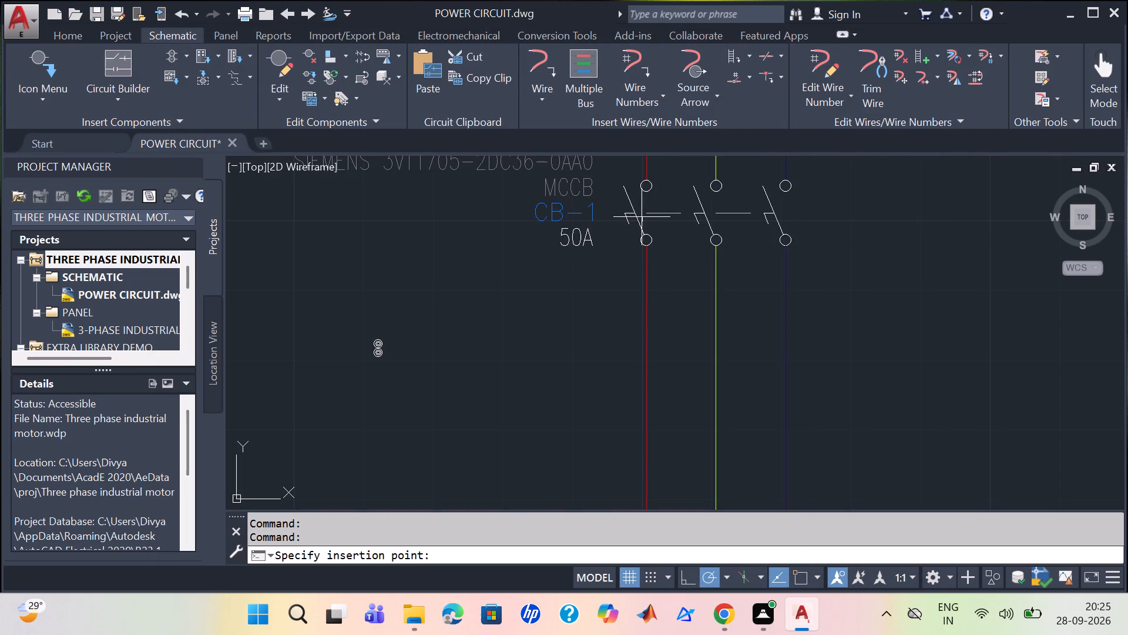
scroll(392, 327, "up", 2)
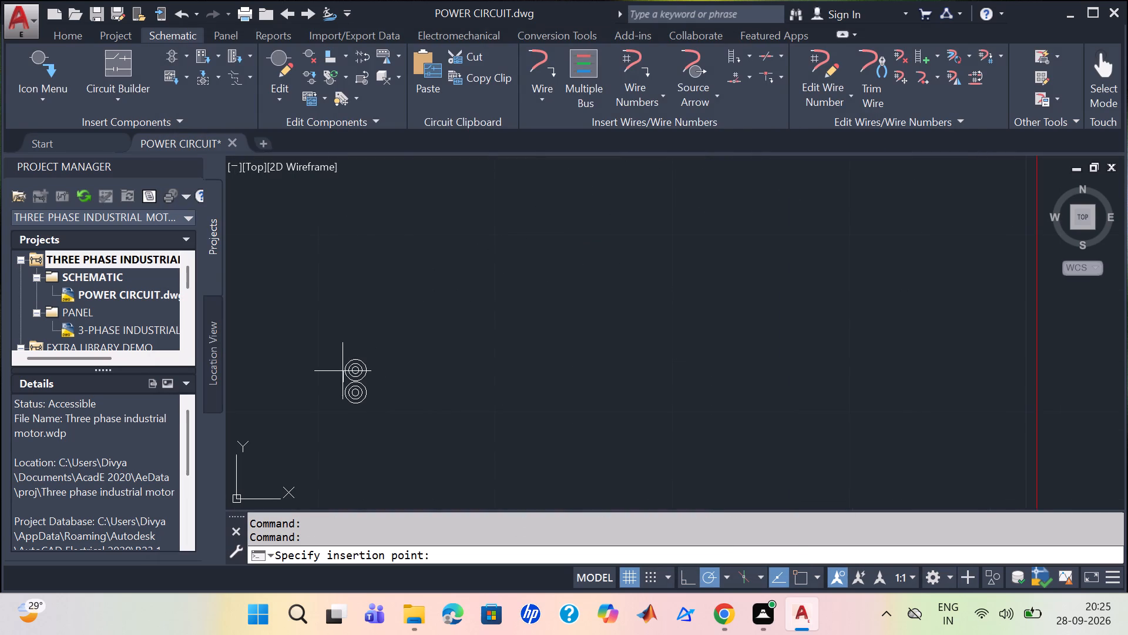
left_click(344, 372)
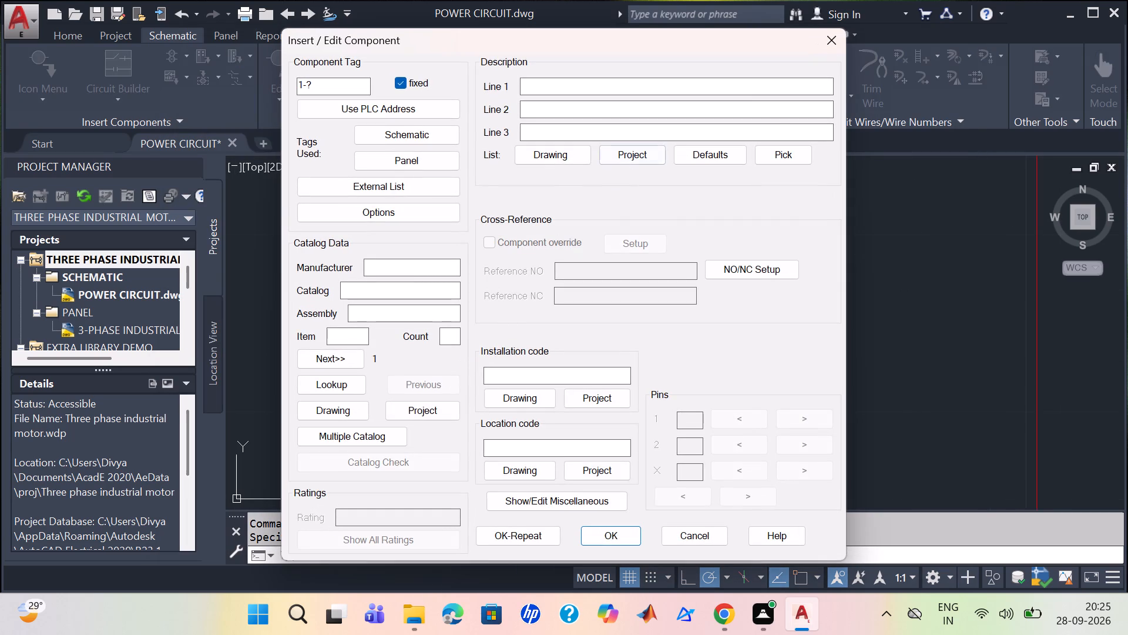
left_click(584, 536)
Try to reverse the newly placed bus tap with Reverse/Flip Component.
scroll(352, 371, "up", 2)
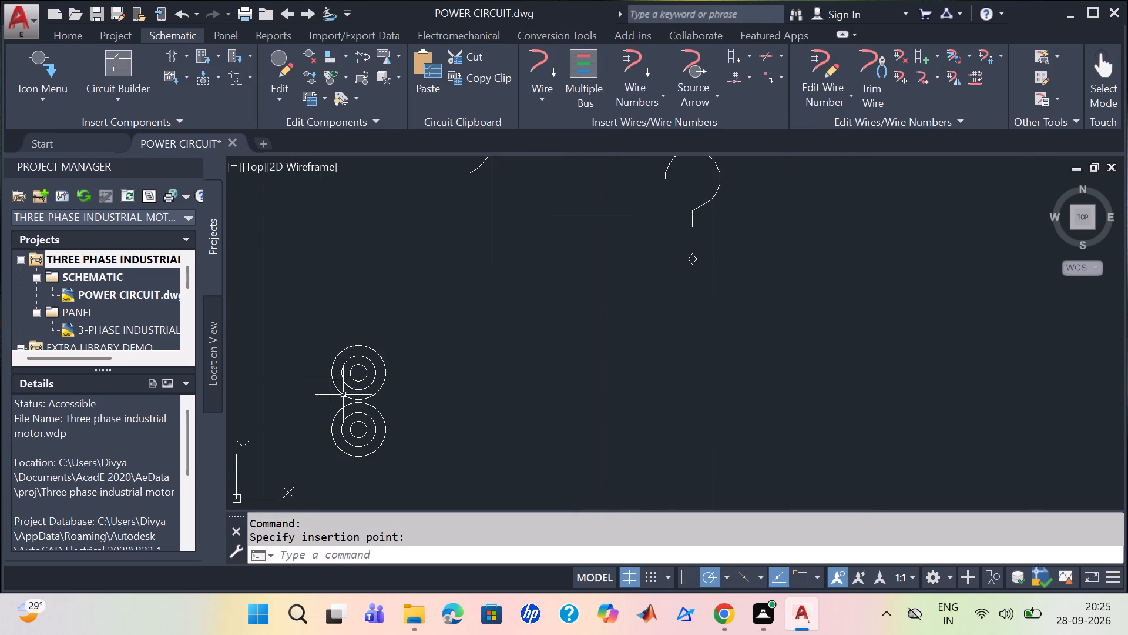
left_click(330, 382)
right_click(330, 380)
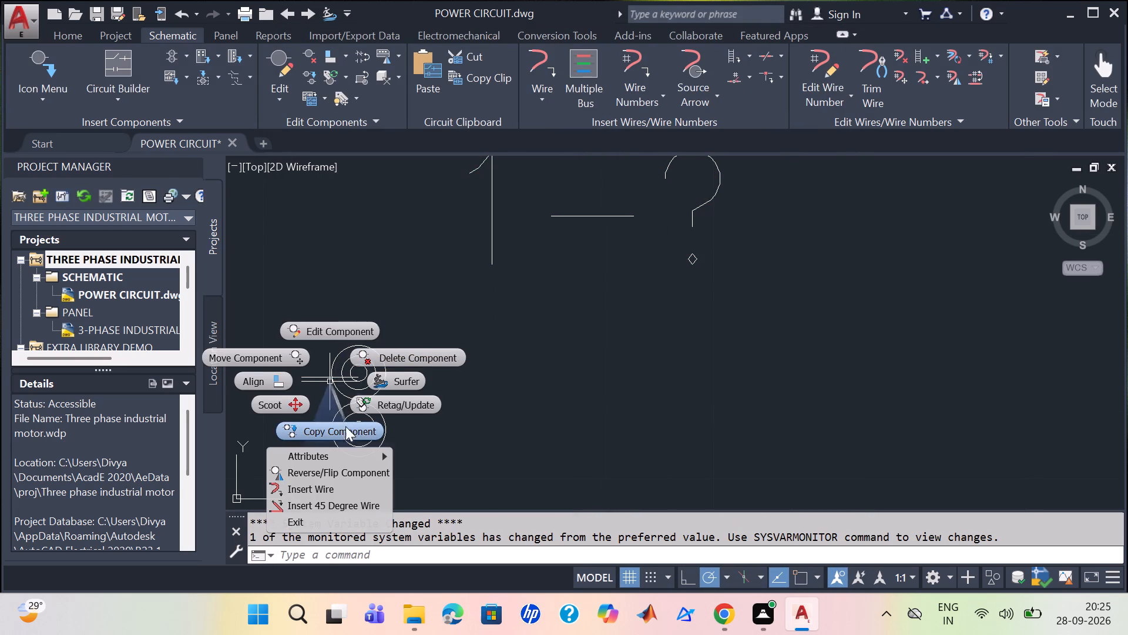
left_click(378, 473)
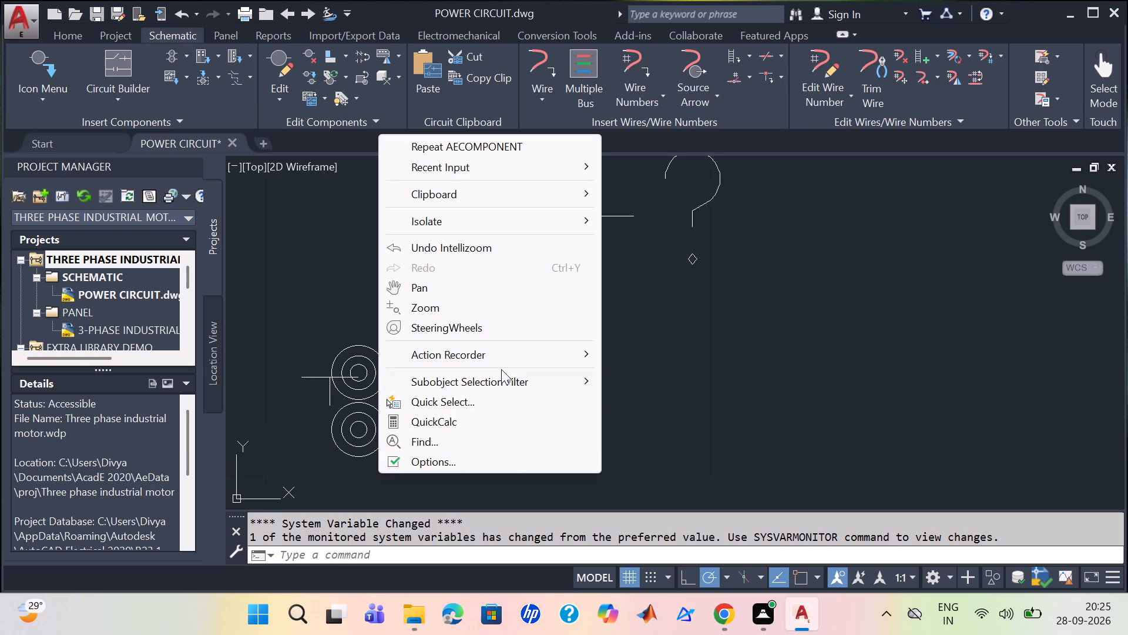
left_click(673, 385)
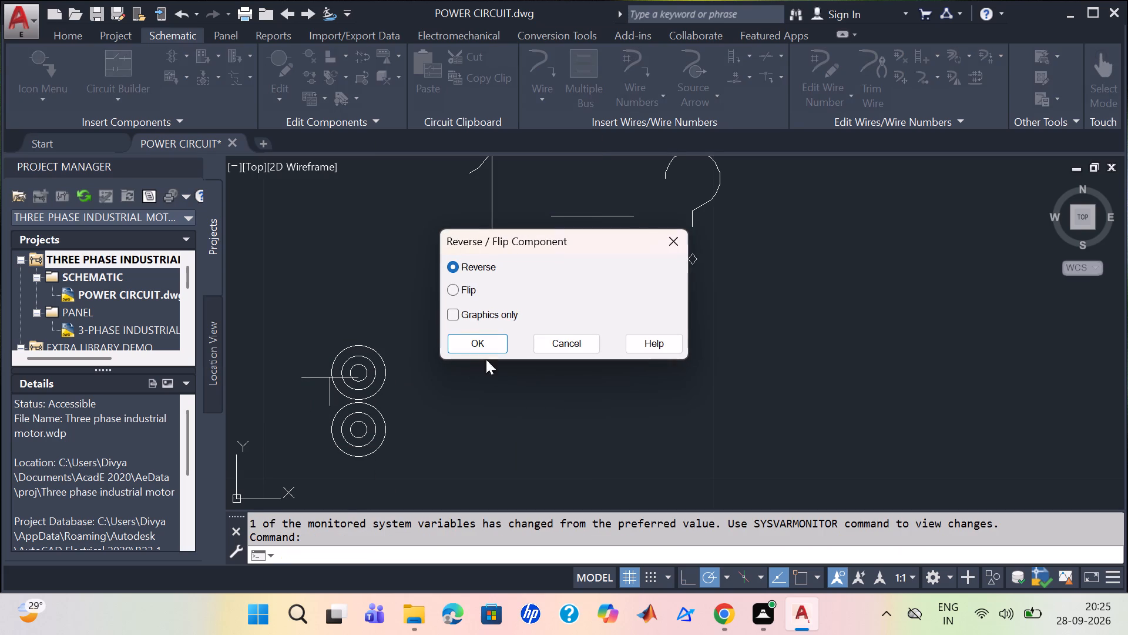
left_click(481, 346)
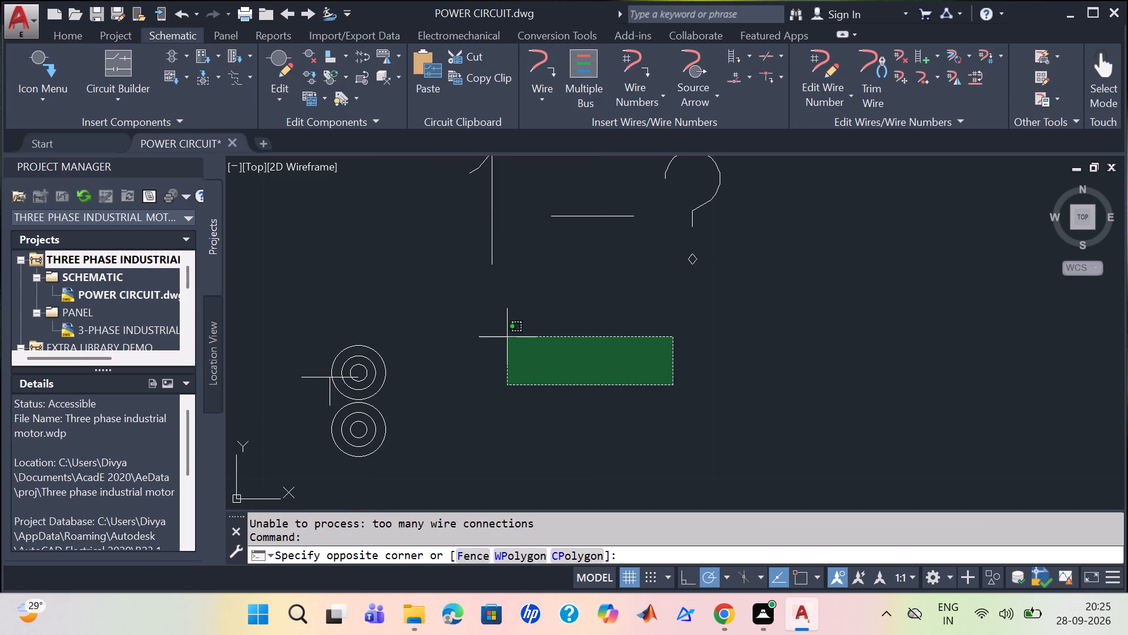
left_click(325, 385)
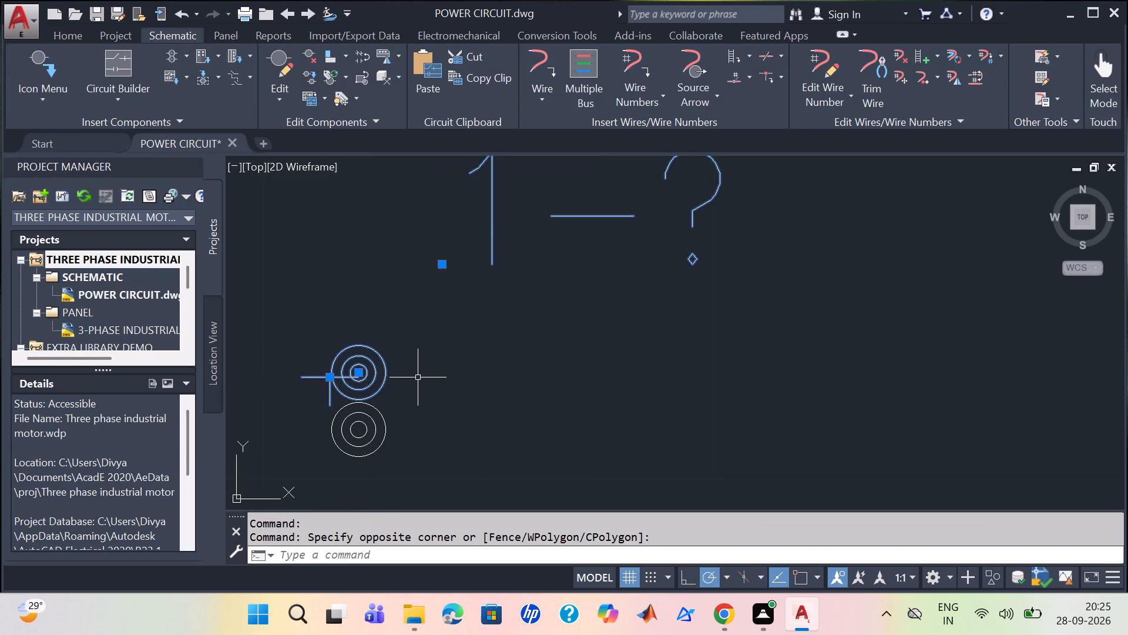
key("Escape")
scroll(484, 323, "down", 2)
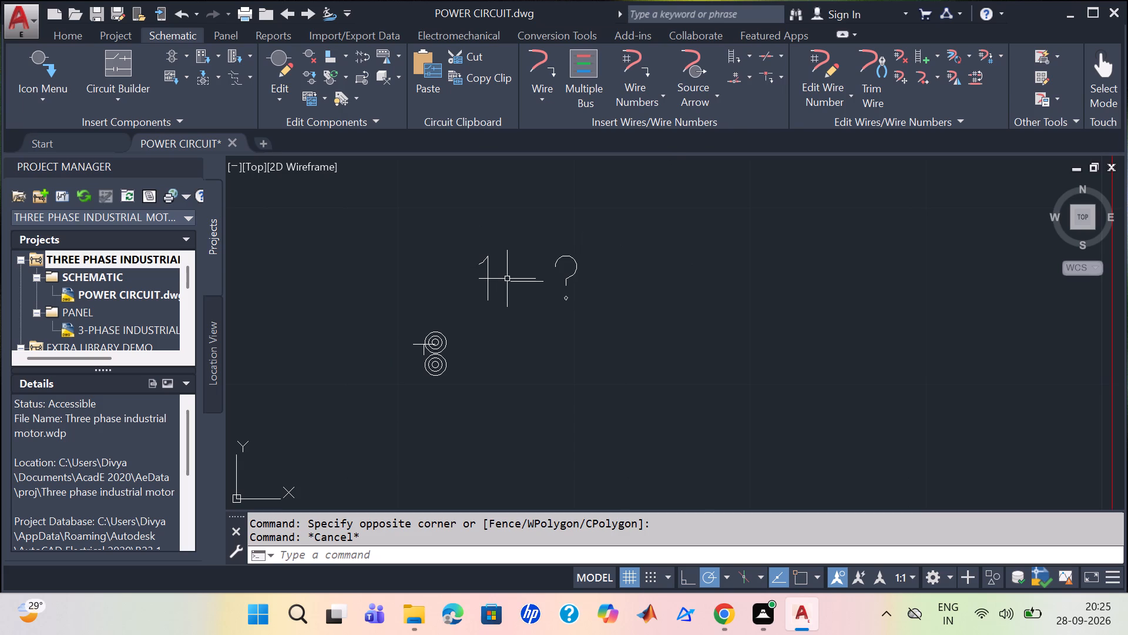
Undo the bus tap insertion and the earlier placement of the two stacked circle symbols beside the wires.
key("ctrl+z")
key("ctrl+z")
key("ctrl+z")
key("ctrl+z")
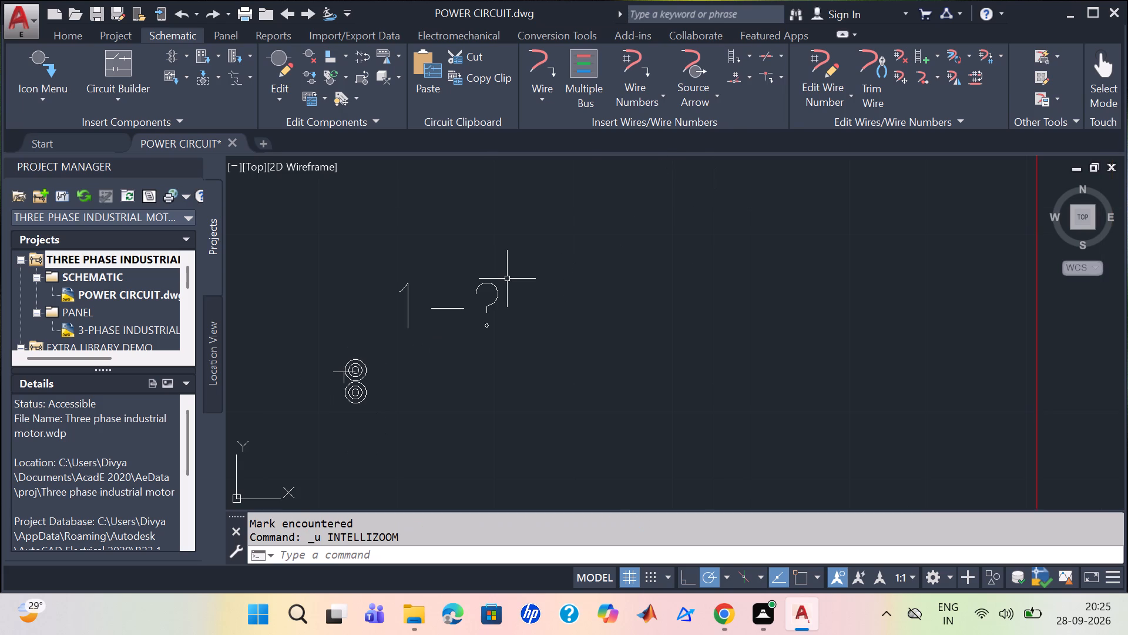
key("ctrl+z")
key("ctrl+z")
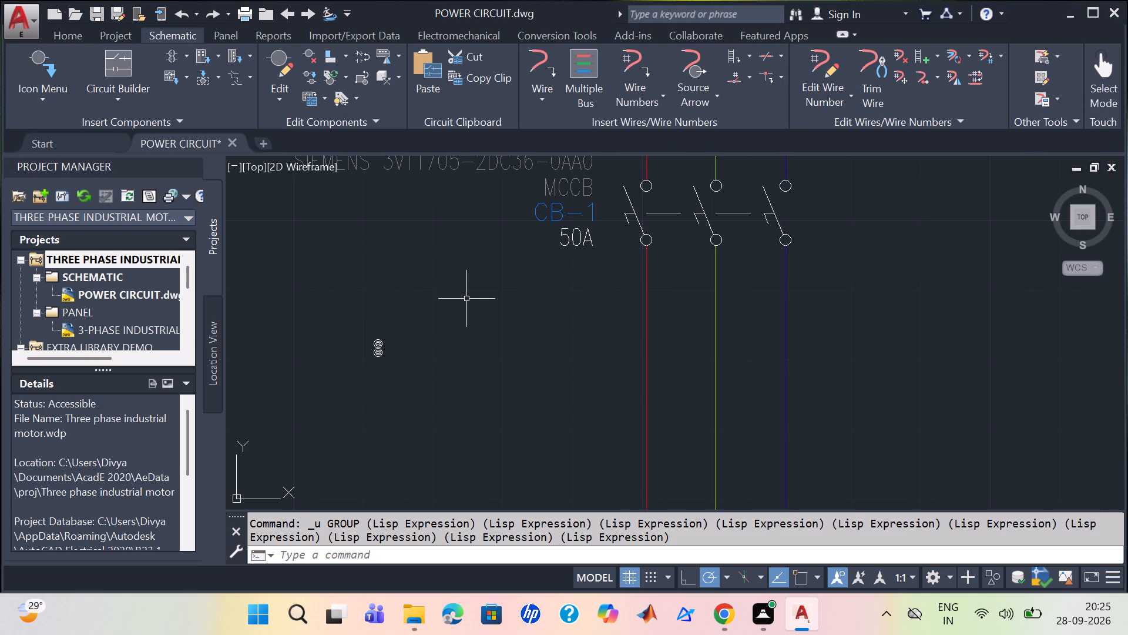
key("ctrl+z")
key("ctrl+z")
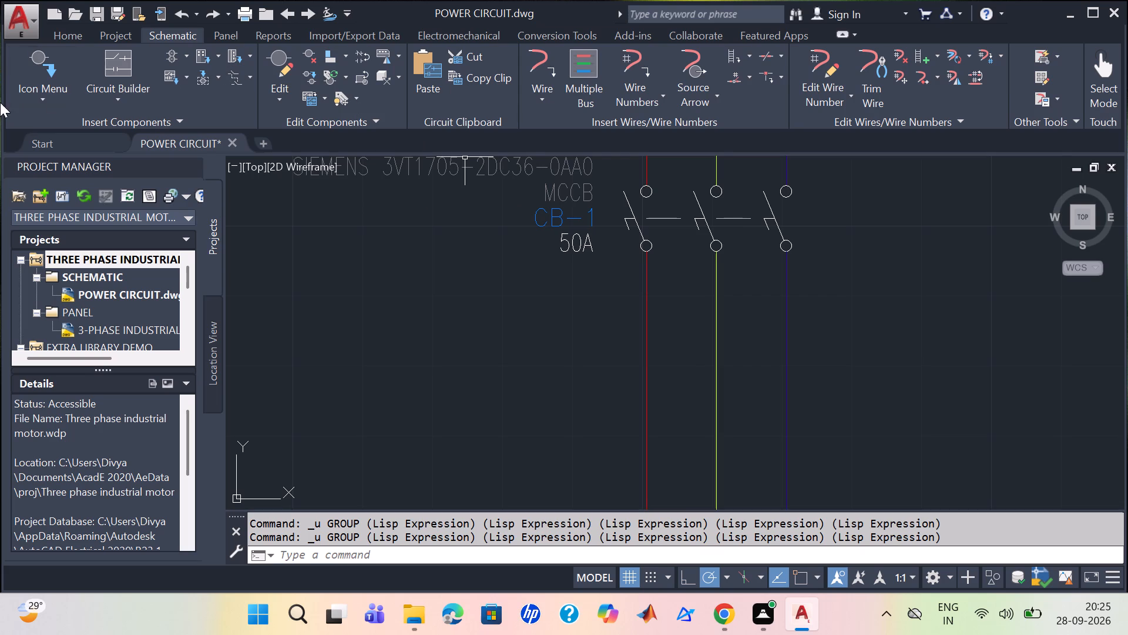
Look through the NFPA push buttons, selector switches, illuminated selector switches, fuses/transformers, and circuit breakers/disconnects.
left_click(36, 97)
left_click(72, 136)
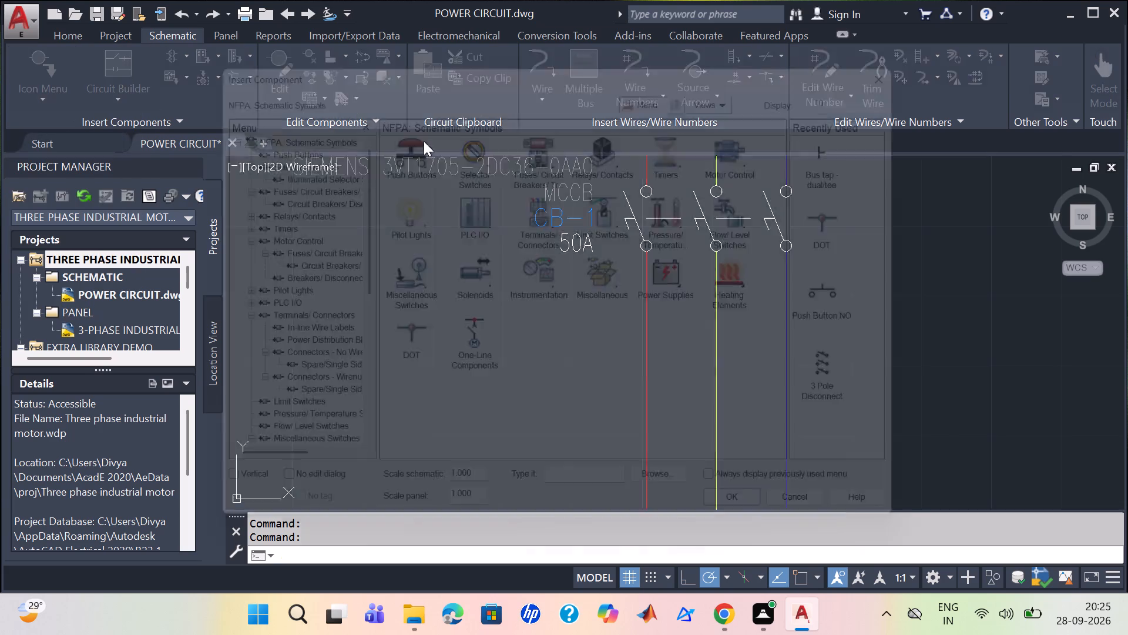
double_click(409, 153)
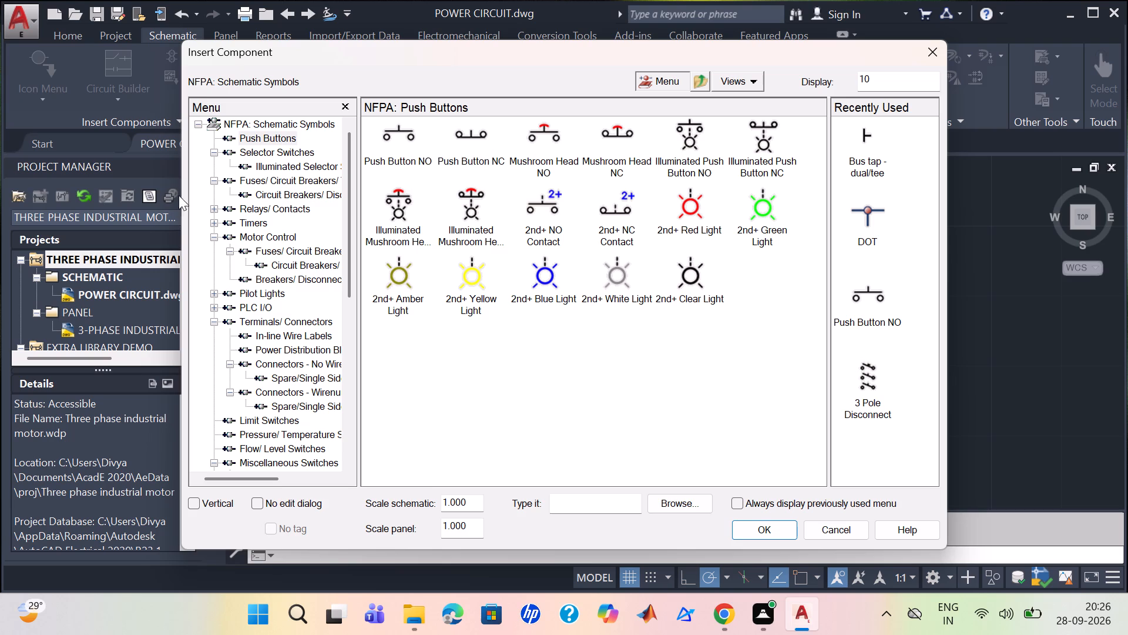
left_click(297, 148)
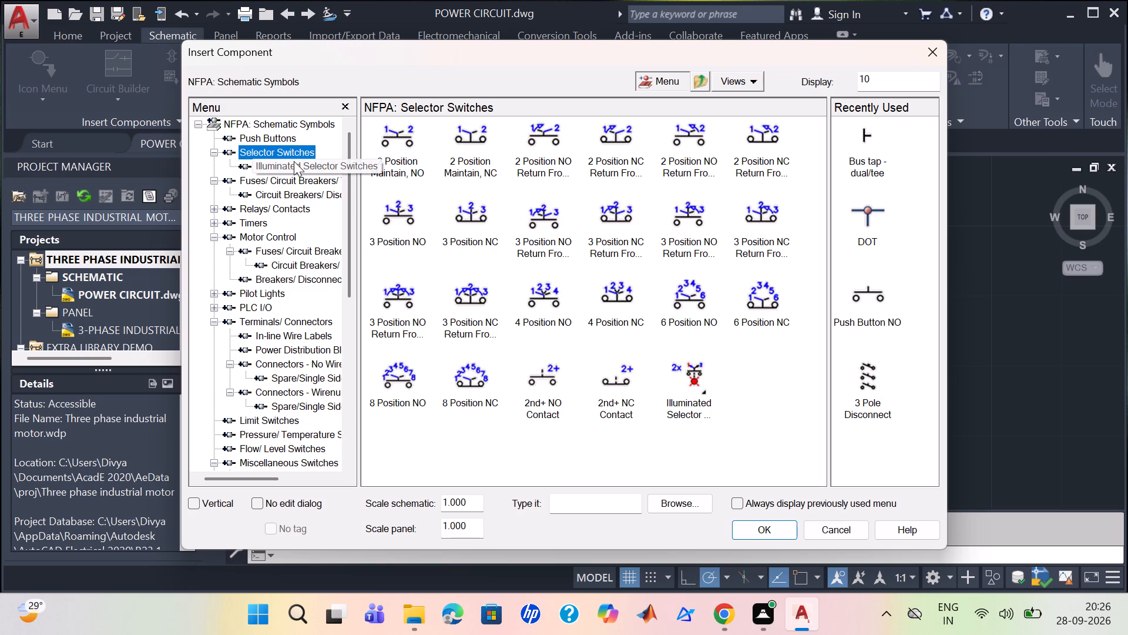
left_click(288, 161)
left_click(291, 166)
left_click(256, 167)
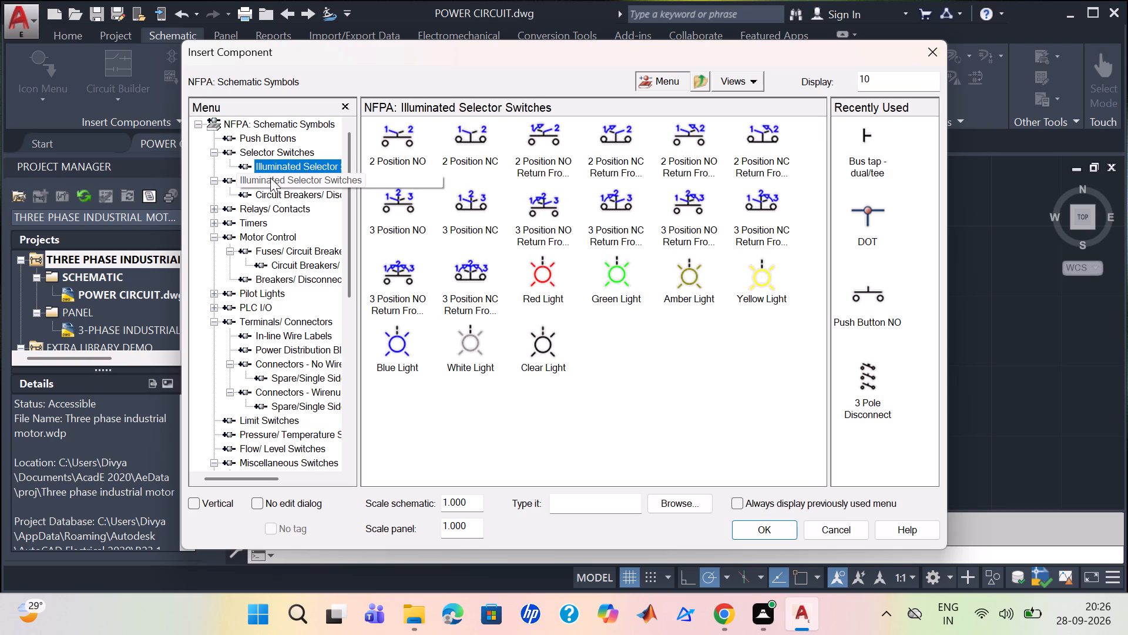
left_click(295, 182)
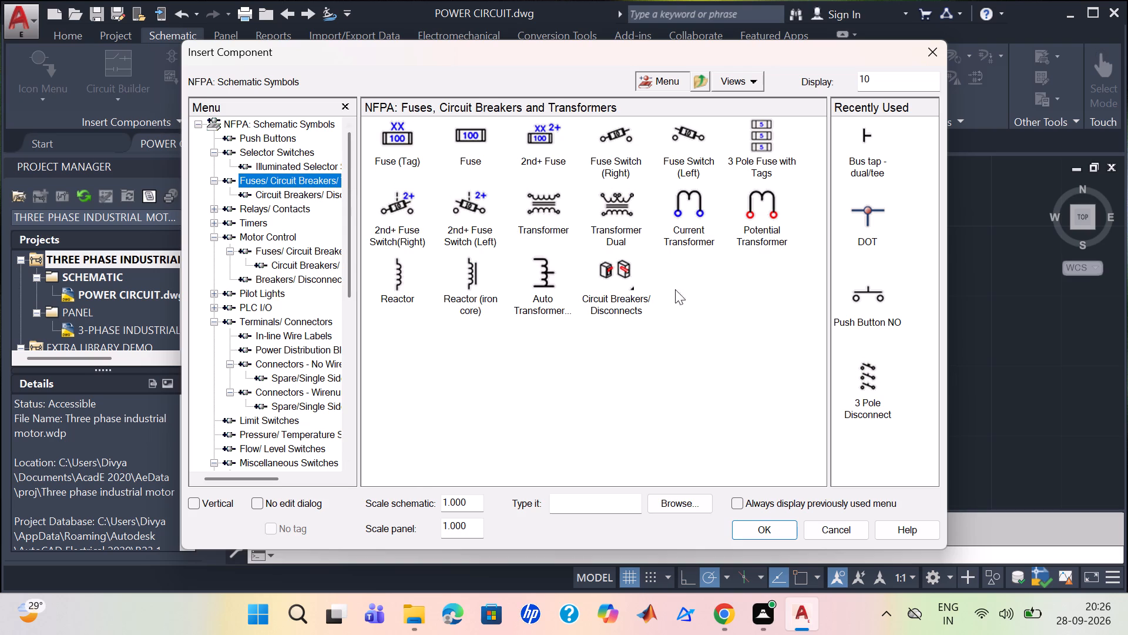
left_click(630, 282)
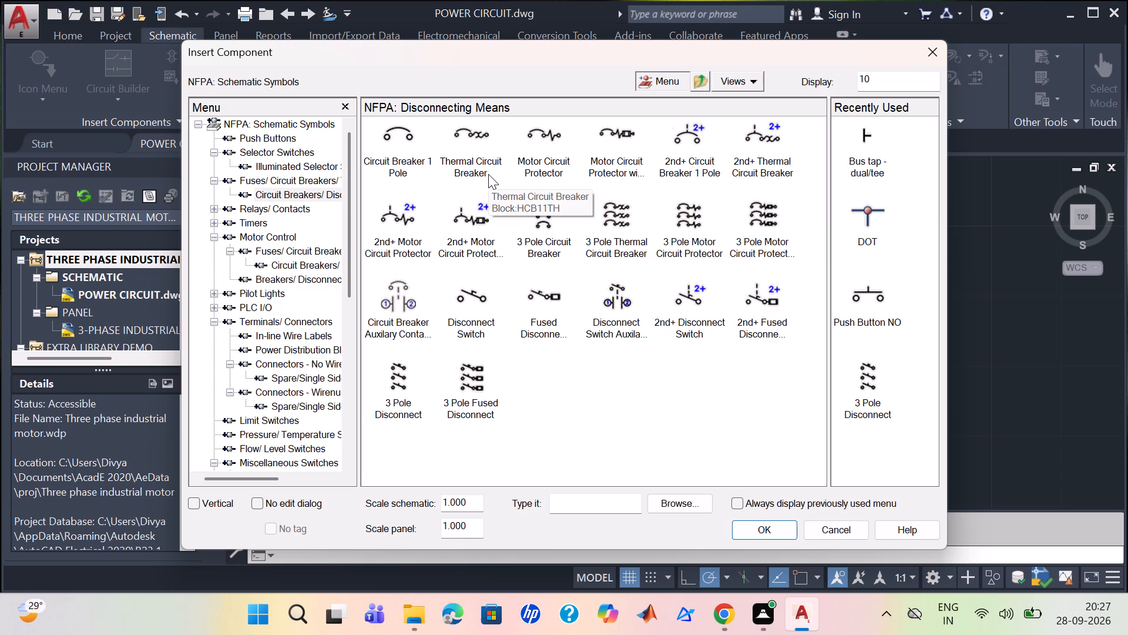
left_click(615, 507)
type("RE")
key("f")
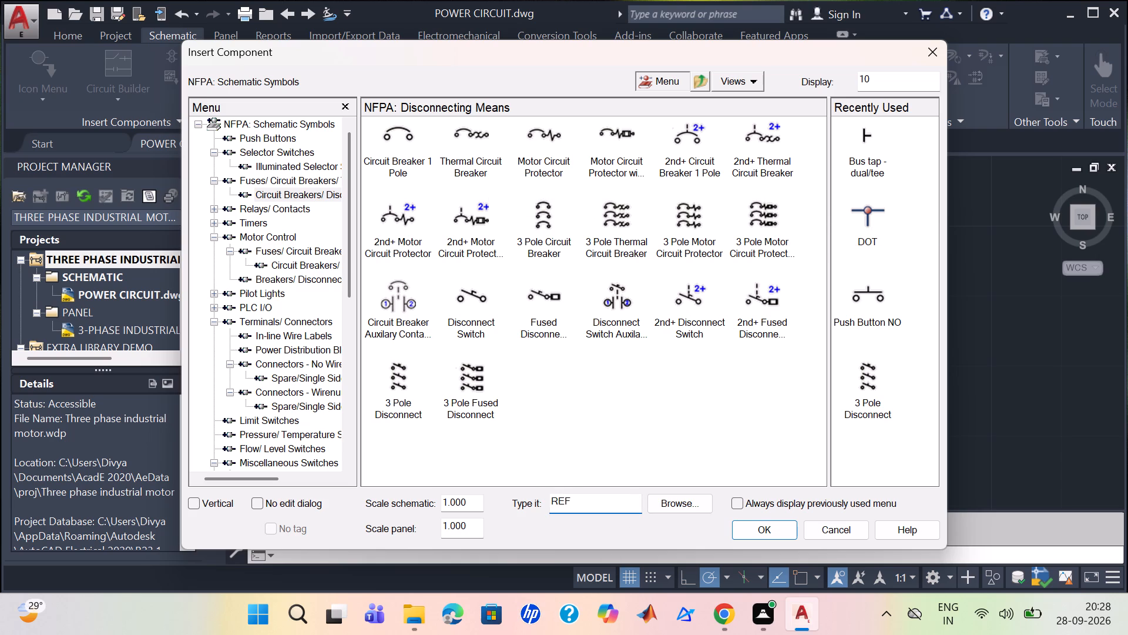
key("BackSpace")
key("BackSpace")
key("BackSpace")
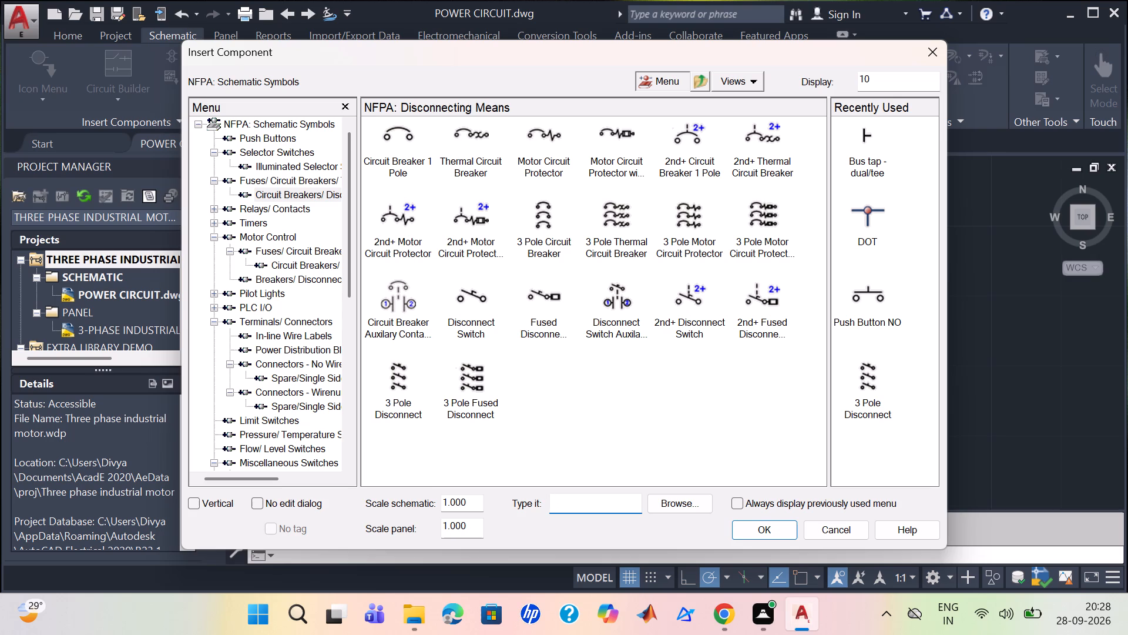
Enter 4004.6-D as the name of the symbol to insert.
type("400")
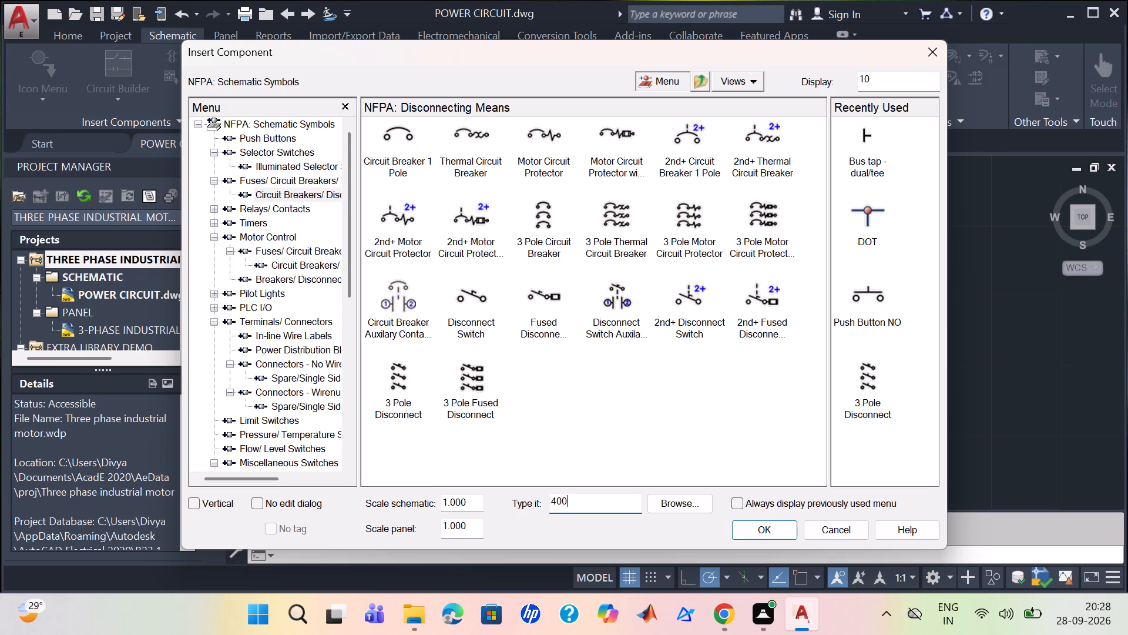
key("4")
key("period")
key("6")
key("minus")
key("d")
Browse the NFPA symbol library folder and look through its first drawing files for a suitable symbol.
left_click(694, 493)
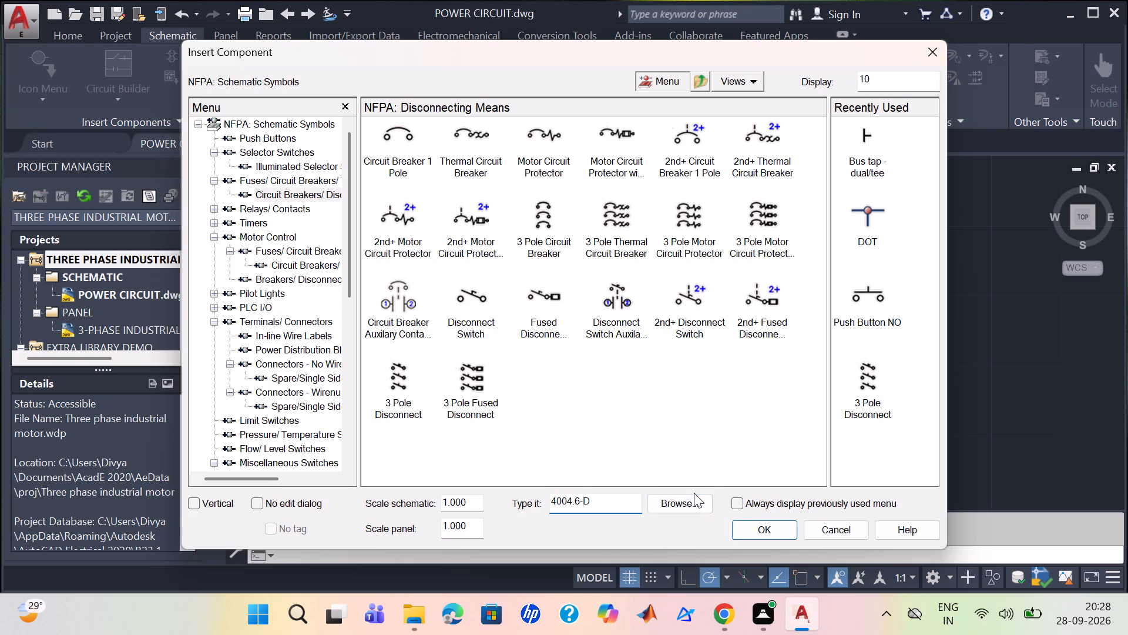
left_click(694, 502)
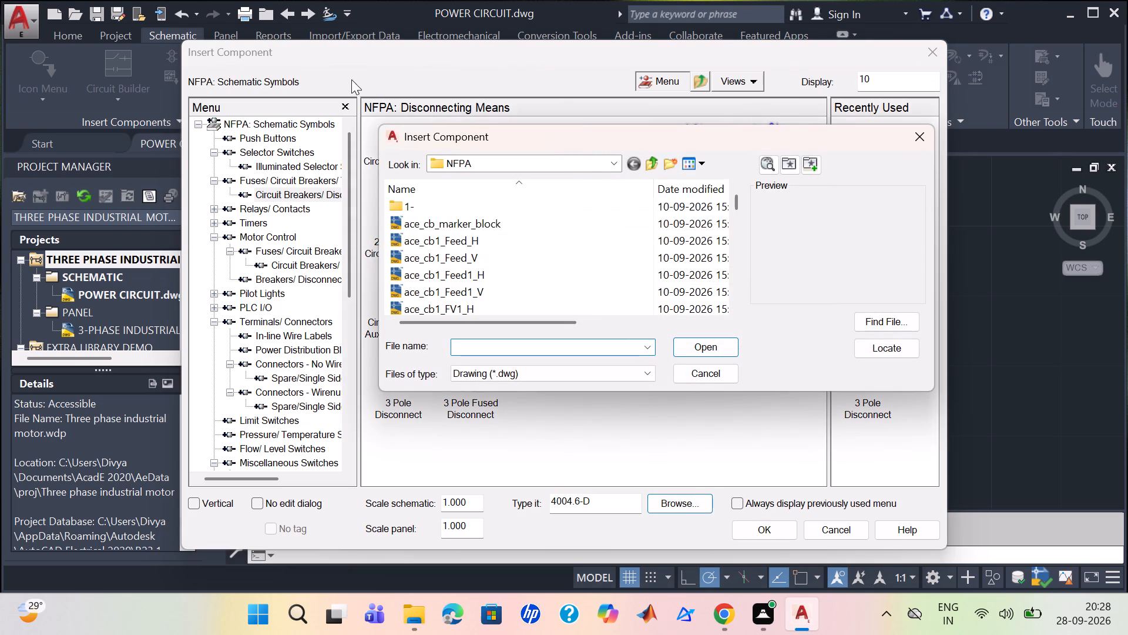
scroll(492, 254, "down", 3)
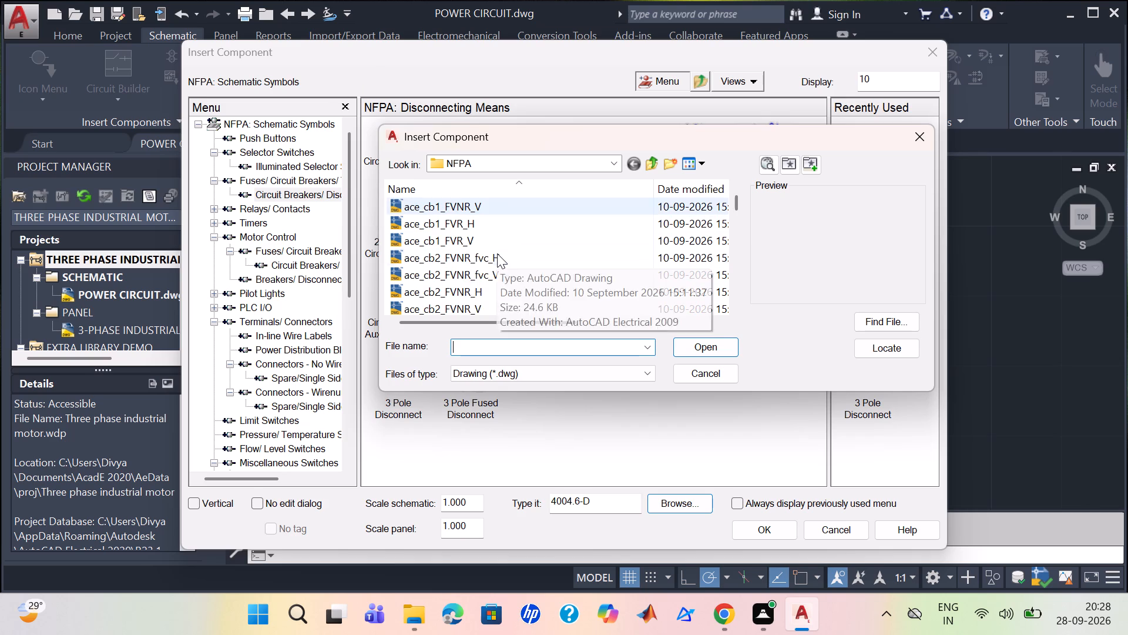
scroll(497, 253, "down", 4)
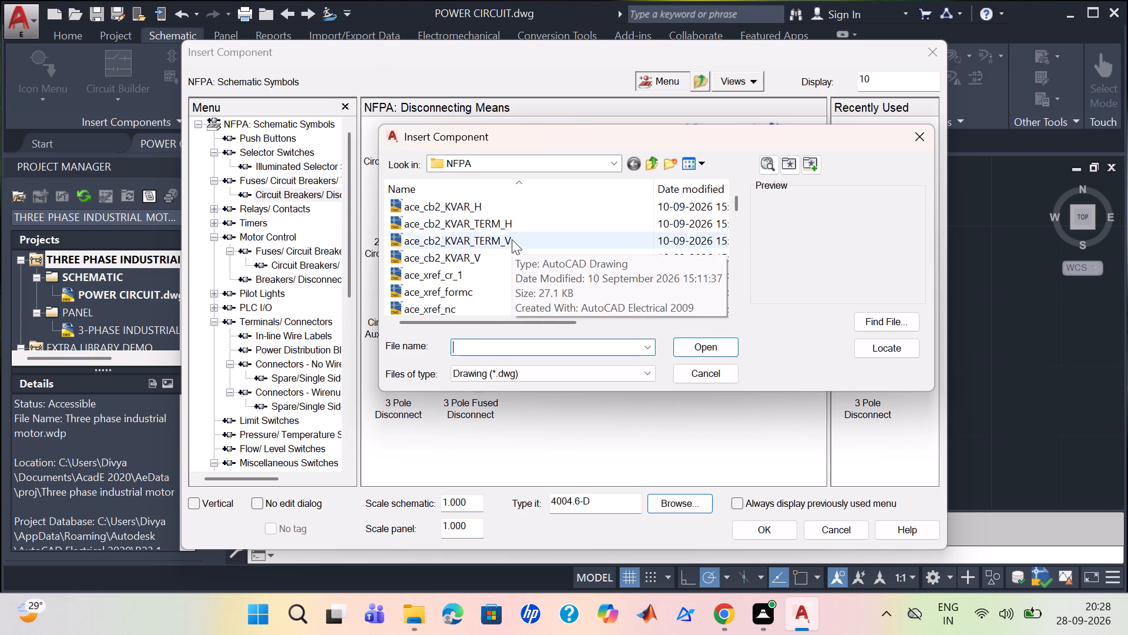
scroll(546, 237, "down", 2)
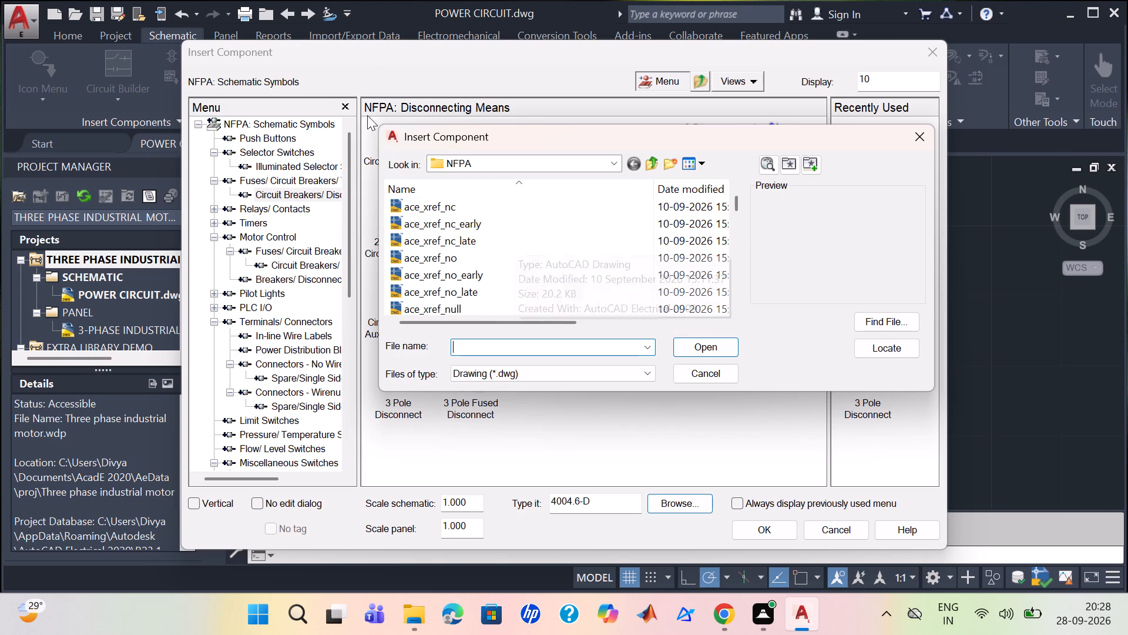
scroll(570, 285, "down", 3)
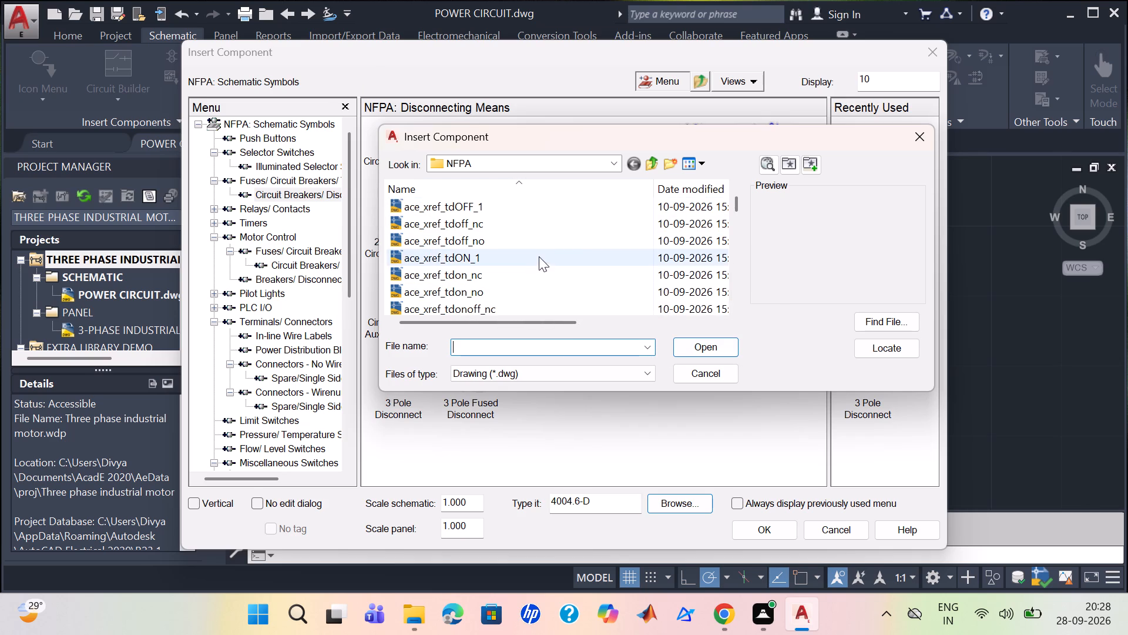
scroll(609, 261, "down", 2)
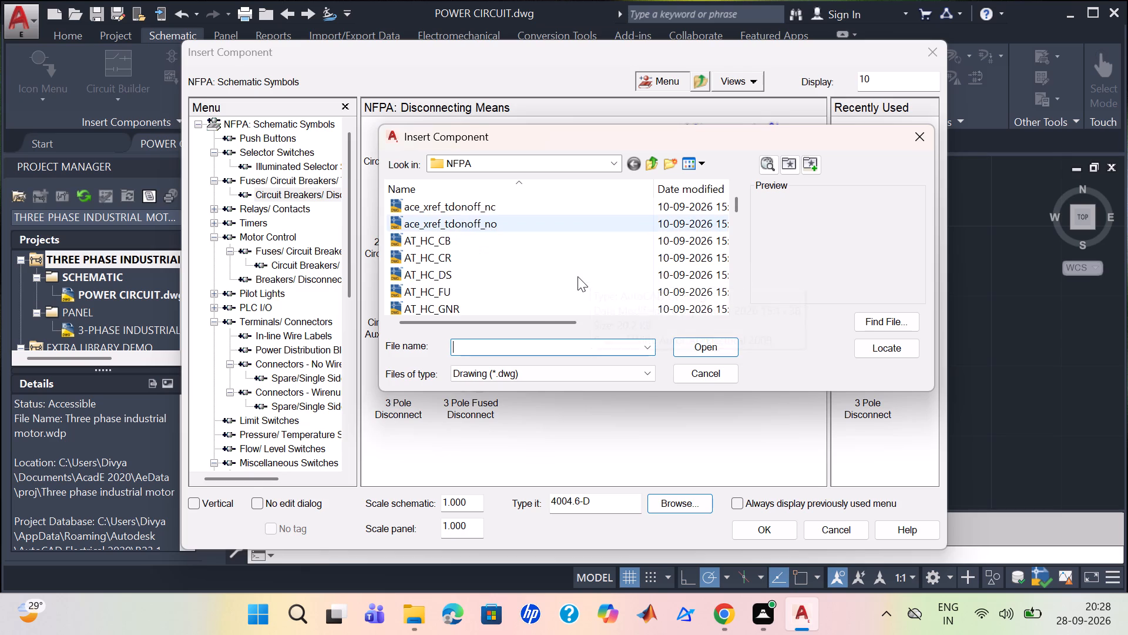
scroll(578, 276, "down", 3)
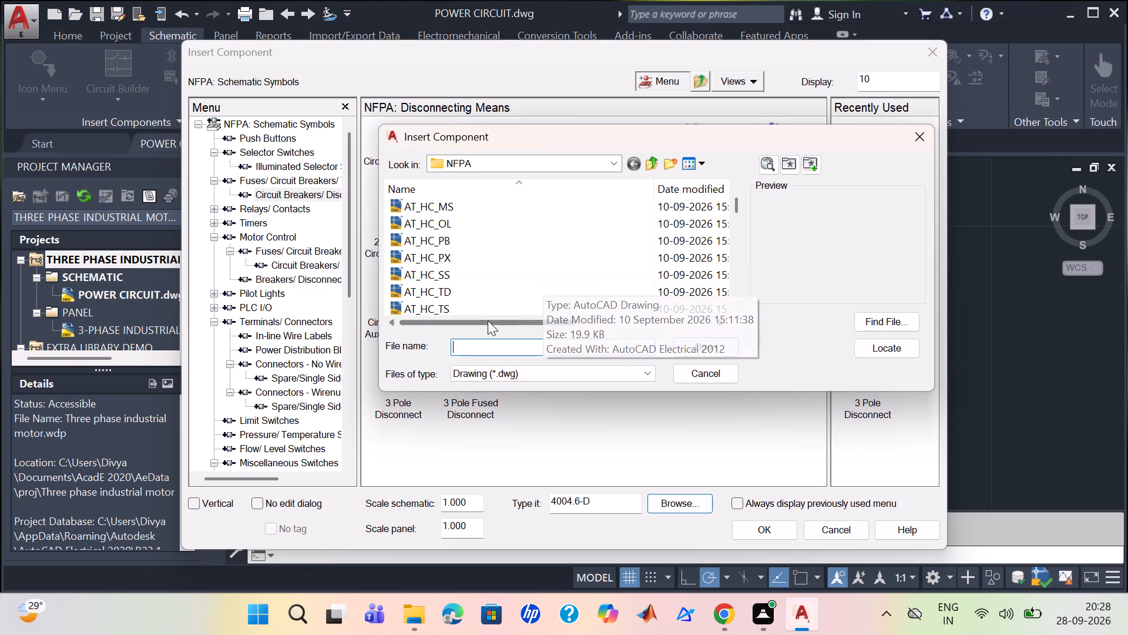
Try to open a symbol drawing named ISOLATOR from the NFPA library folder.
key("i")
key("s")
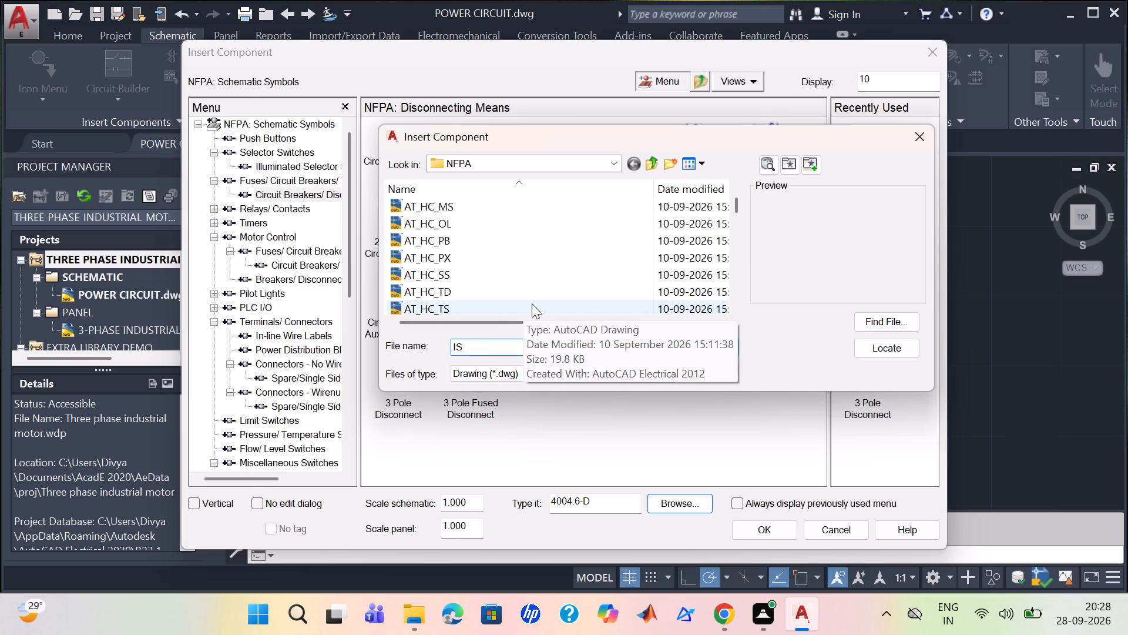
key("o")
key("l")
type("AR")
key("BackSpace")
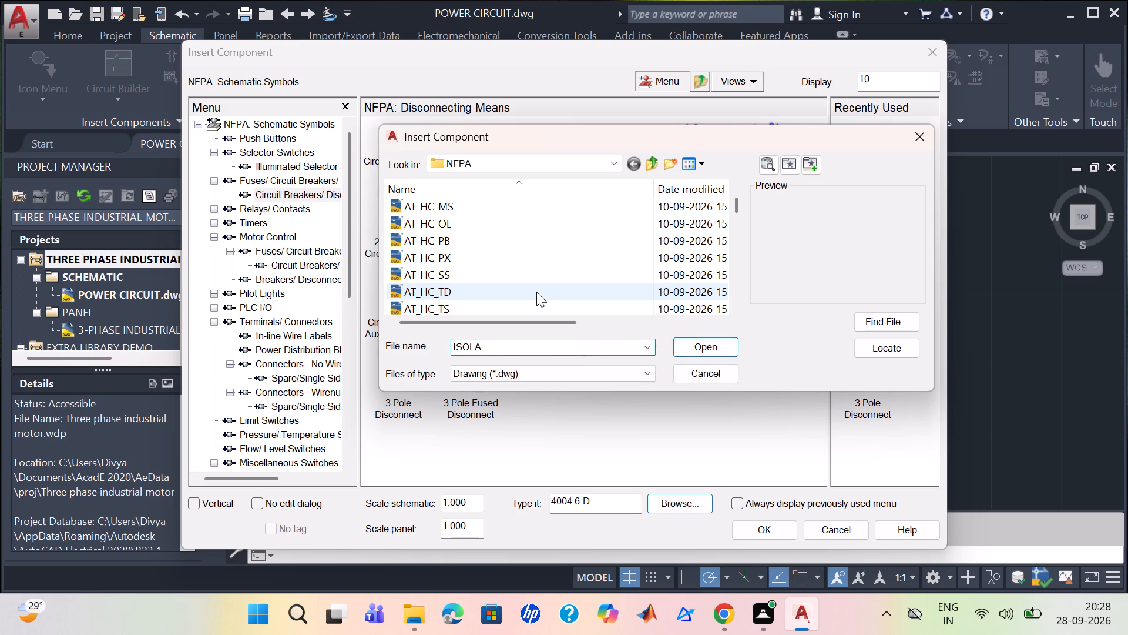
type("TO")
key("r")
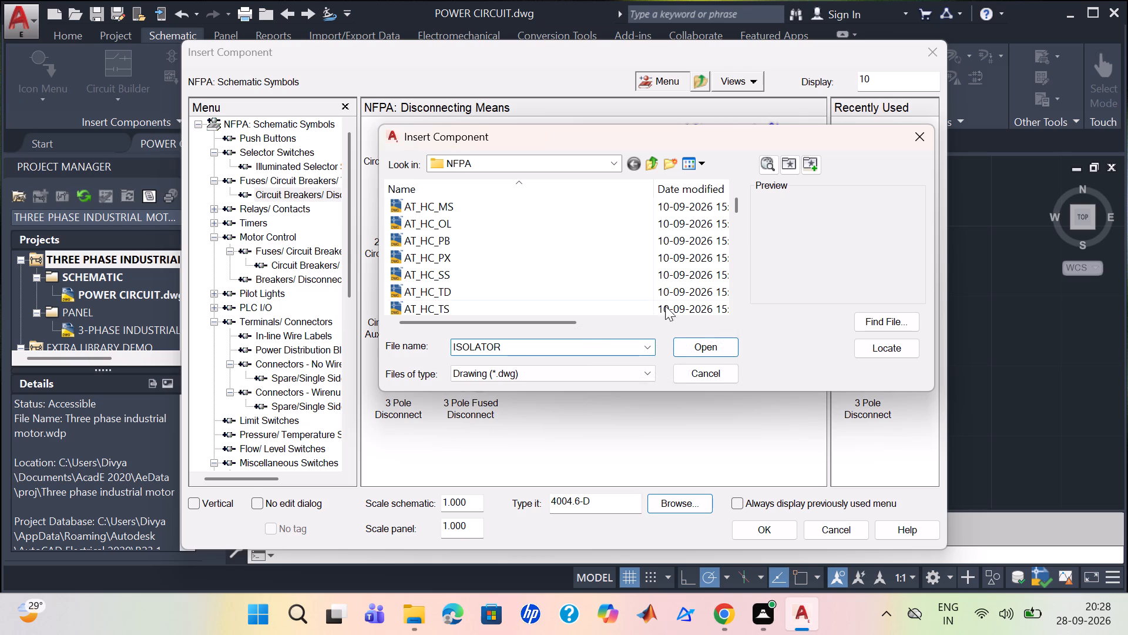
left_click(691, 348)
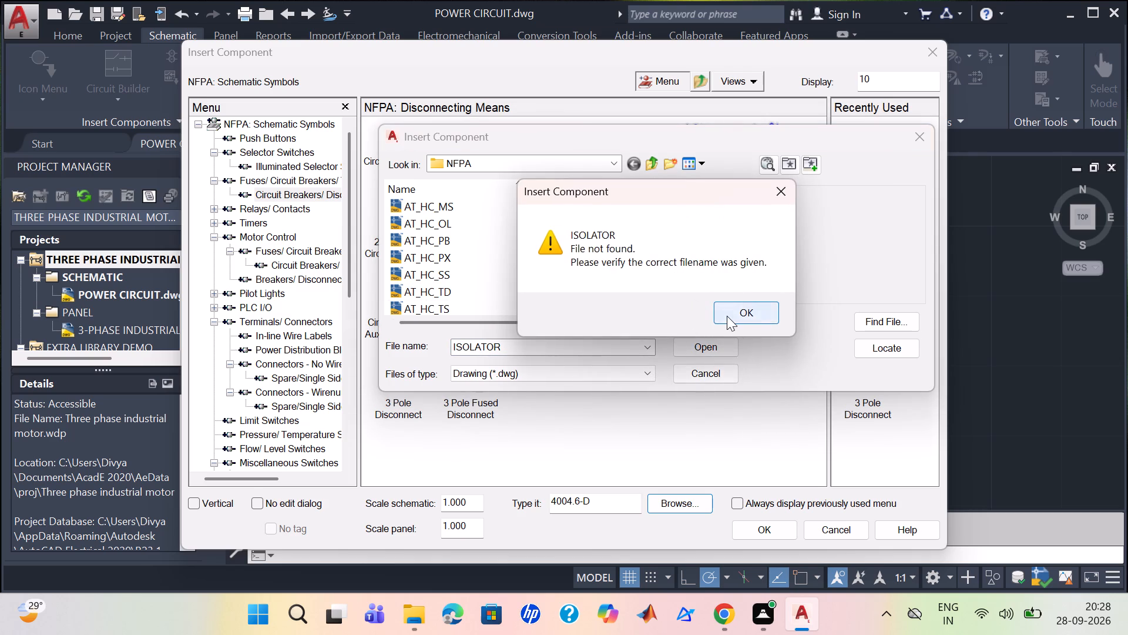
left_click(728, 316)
Look through the whole NFPA library file list for an isolator symbol, returning to the start of the list.
scroll(597, 273, "down", 6)
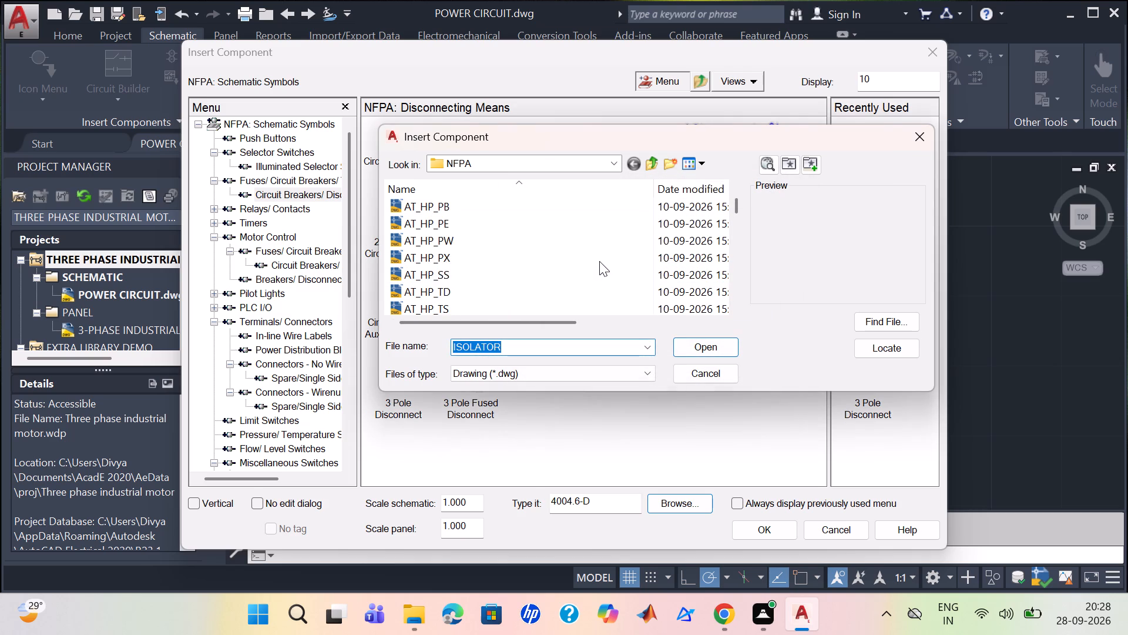
scroll(599, 261, "down", 19)
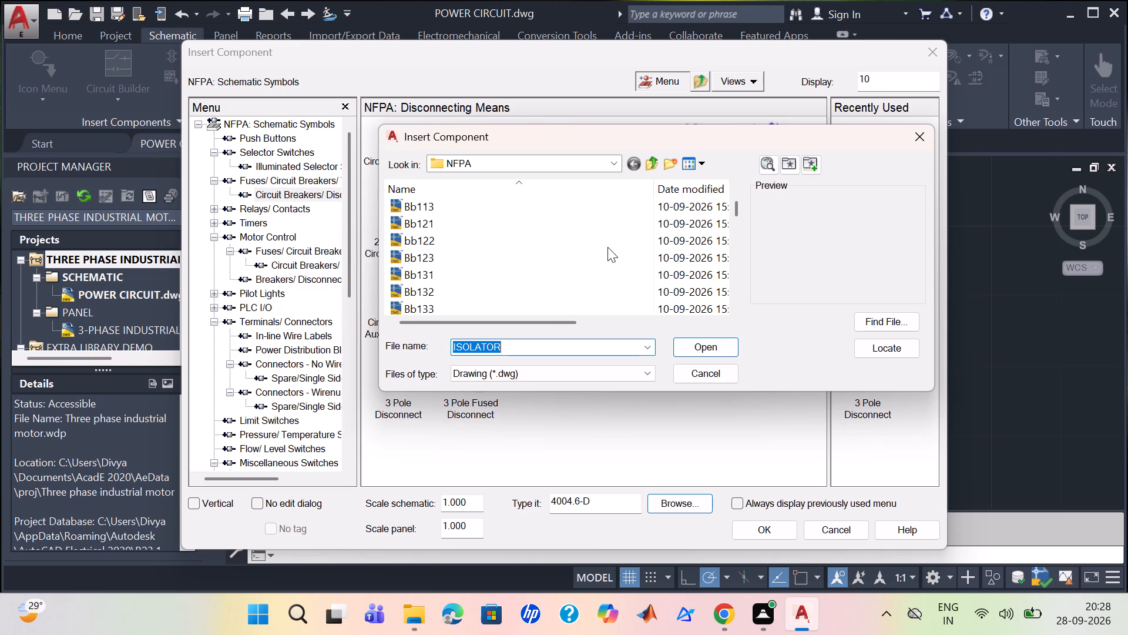
scroll(607, 246, "down", 14)
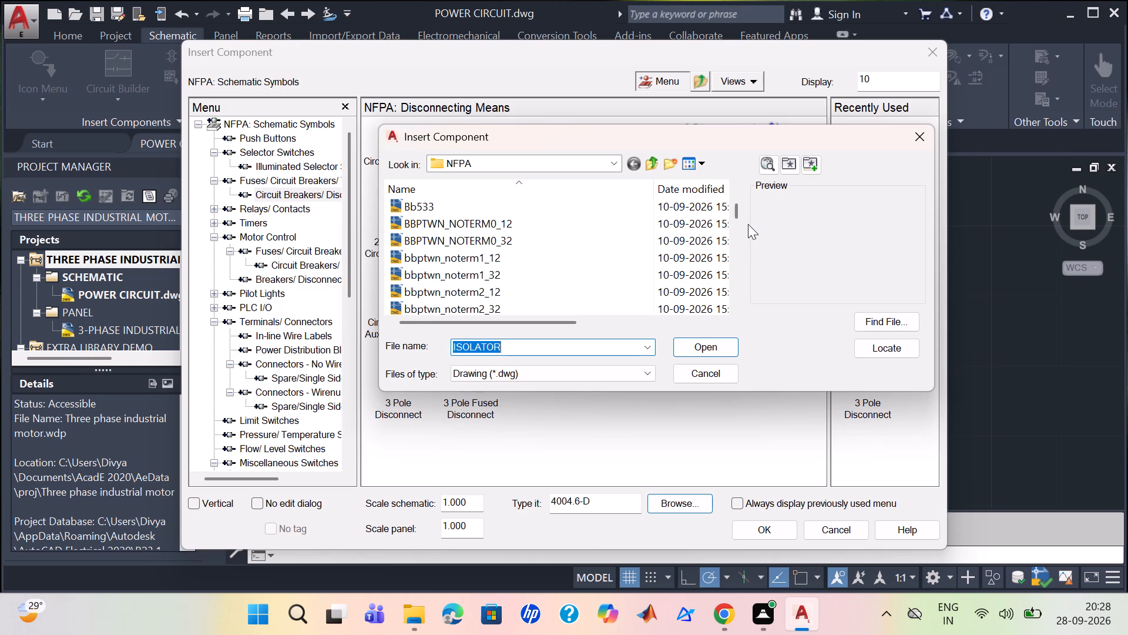
left_click_drag(741, 215, 741, 243)
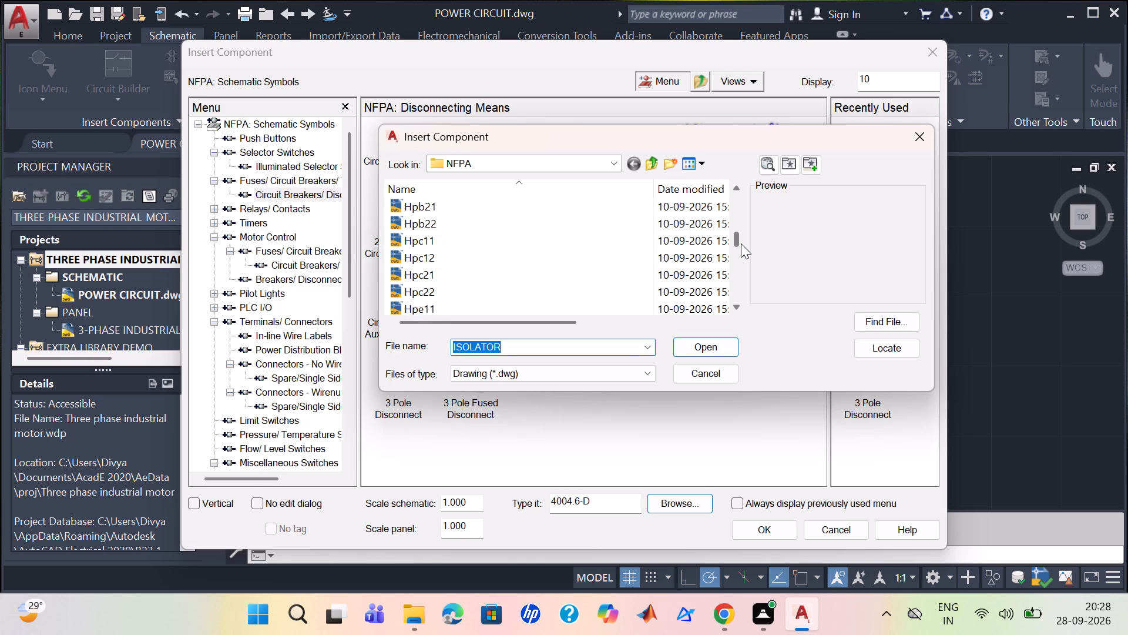
left_click_drag(741, 243, 721, 274)
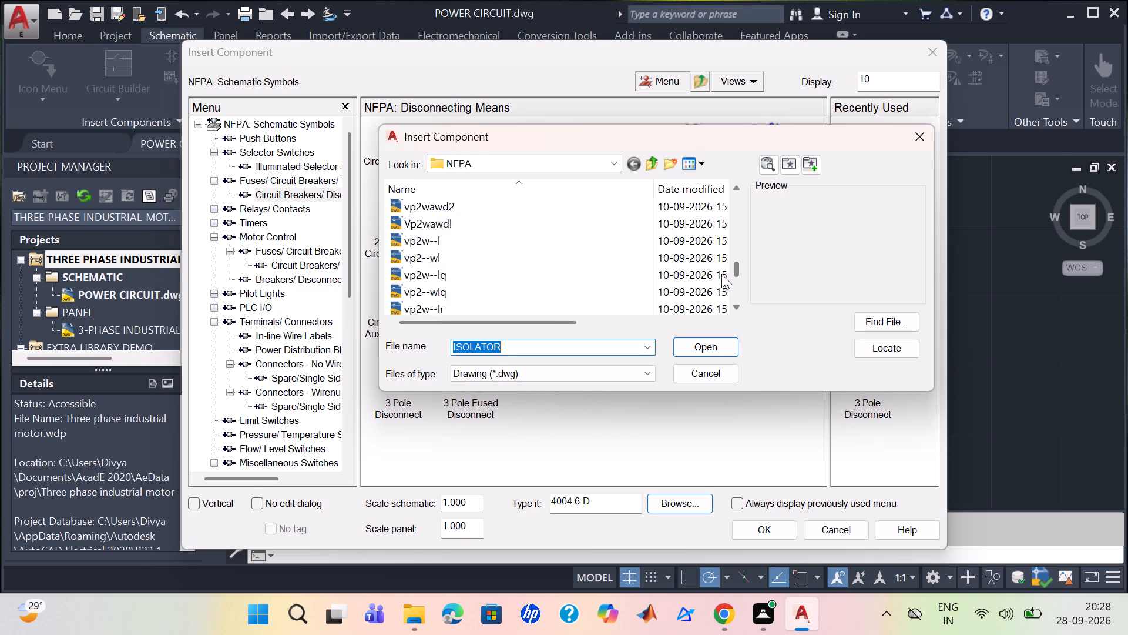
left_click_drag(721, 274, 712, 293)
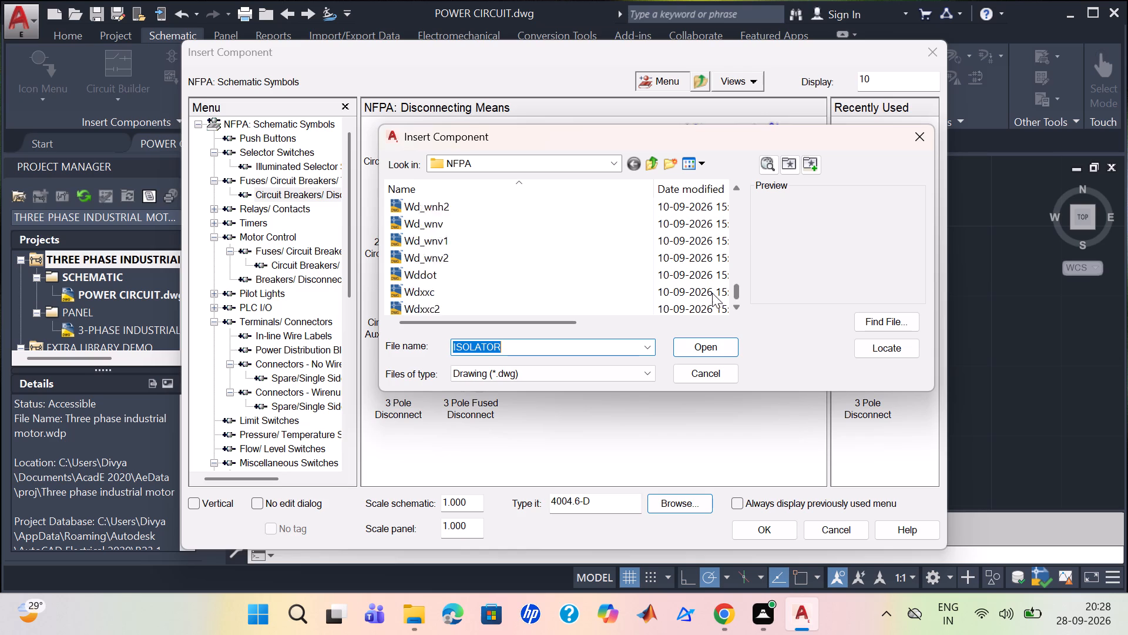
left_click_drag(712, 293, 733, 196)
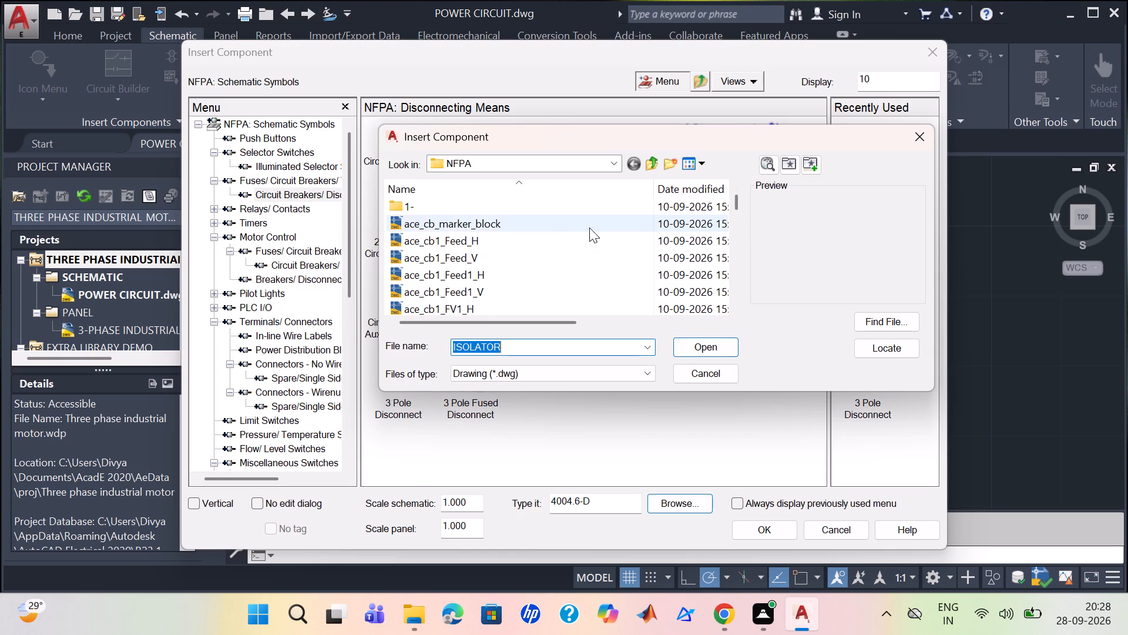
Preview the ace_cb1 Feed, Feed1 and FV1 circuit drawings in their horizontal and vertical versions.
left_click(559, 242)
left_click(546, 255)
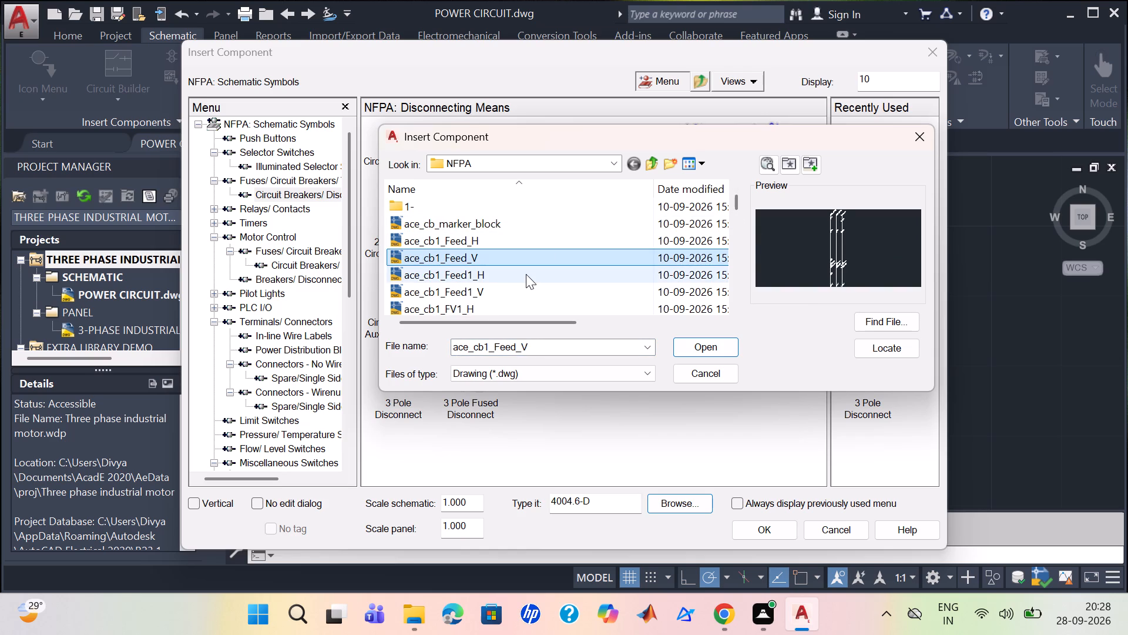
left_click(526, 274)
left_click(555, 225)
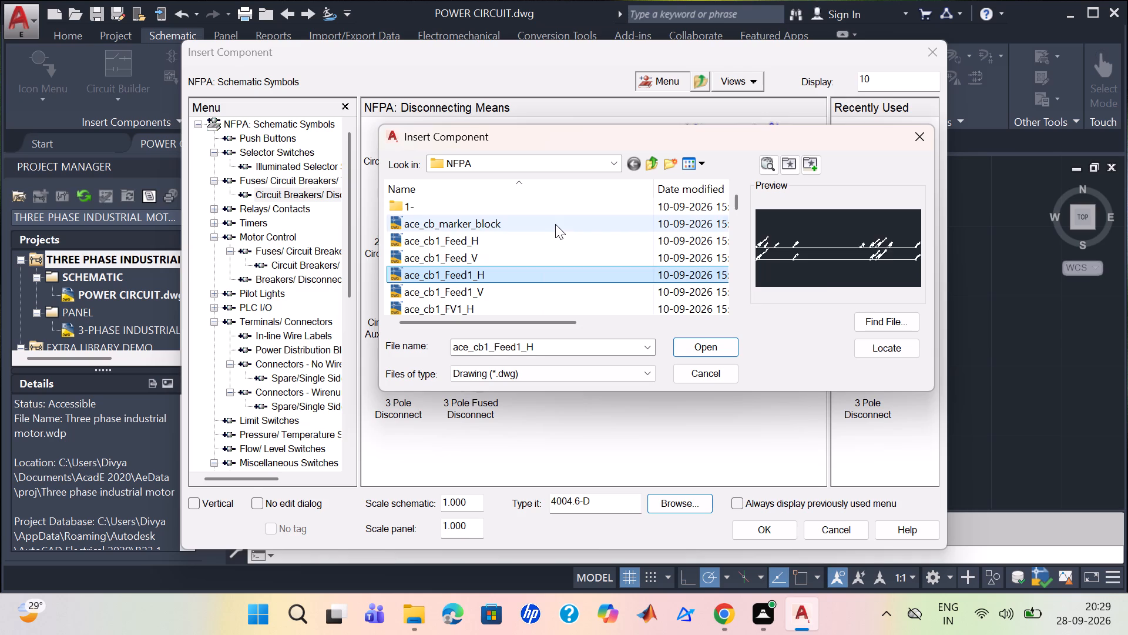
left_click(536, 262)
left_click(529, 275)
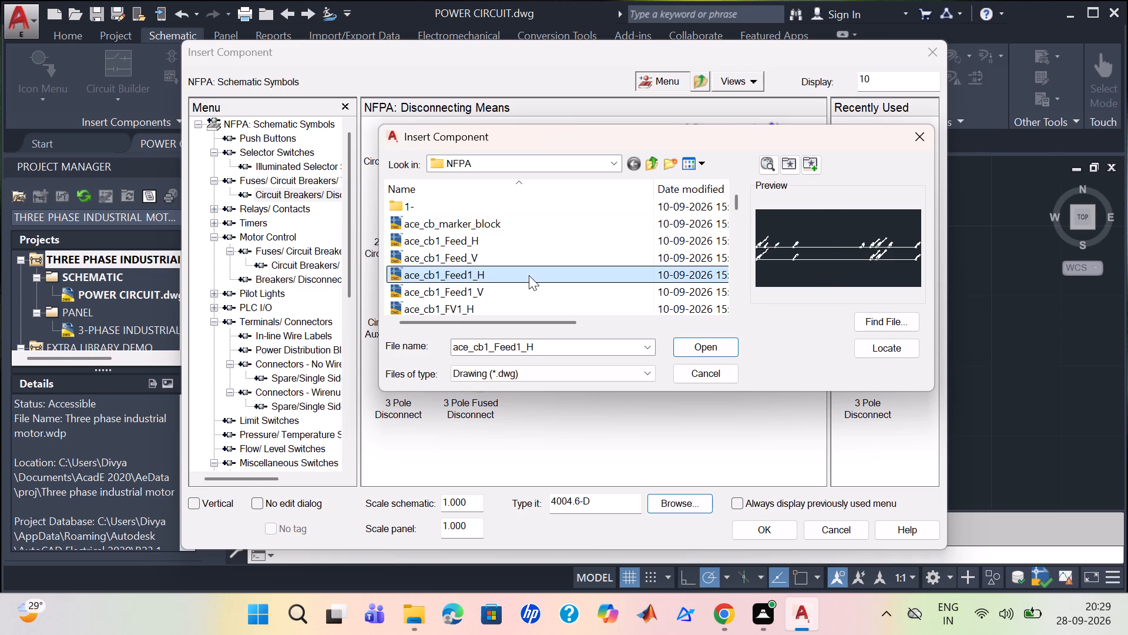
scroll(528, 269, "down", 1)
left_click(539, 239)
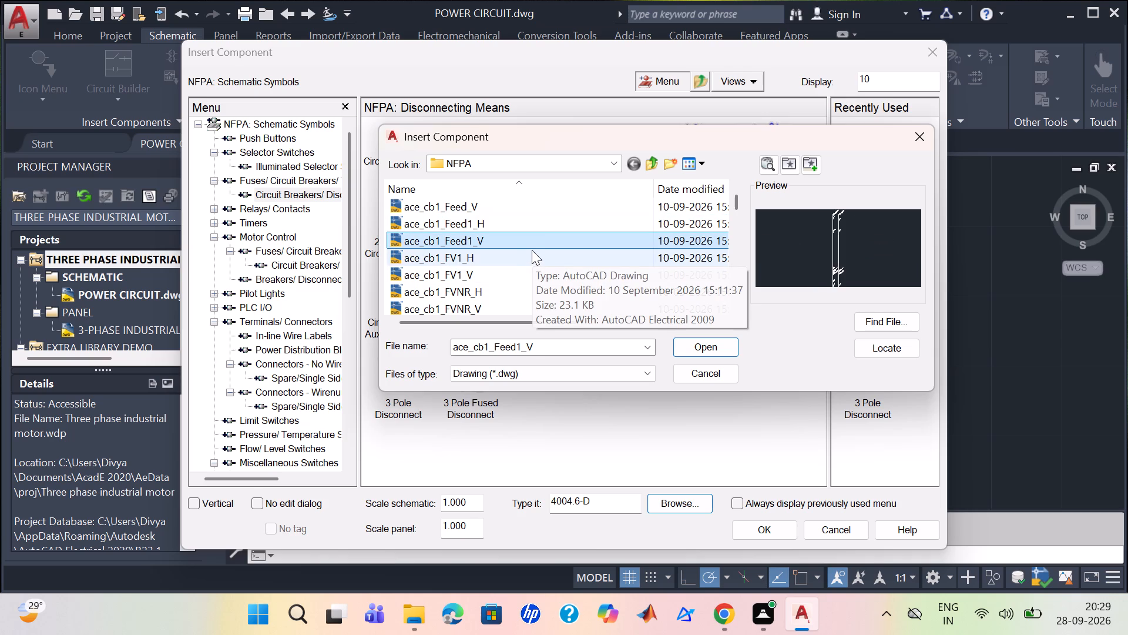
left_click(529, 252)
left_click(515, 269)
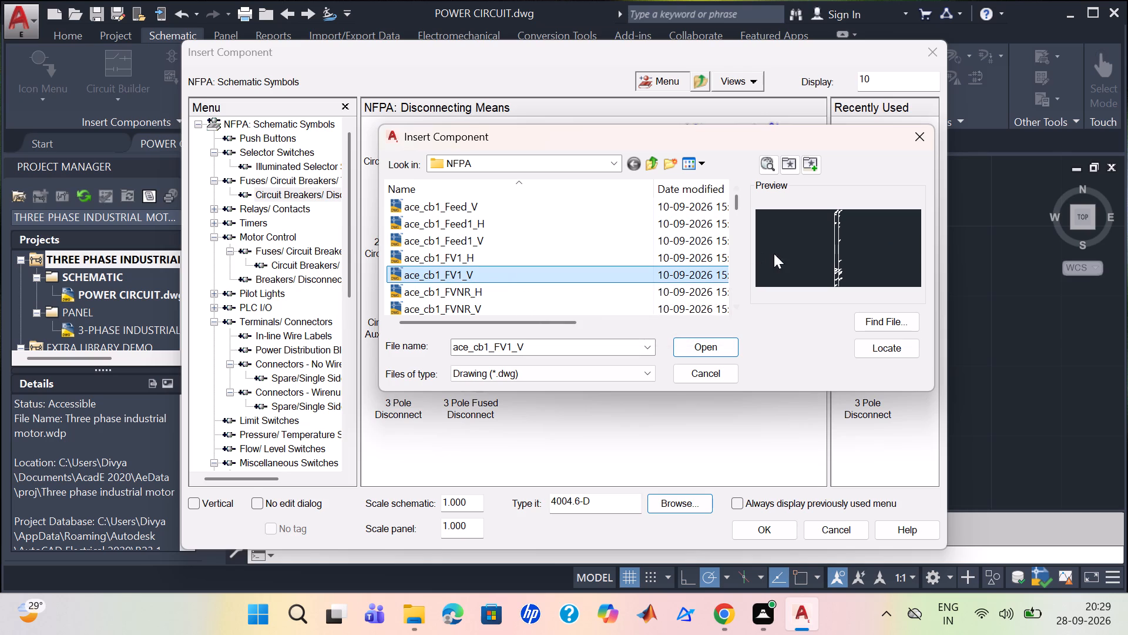
scroll(830, 239, "up", 1)
double_click(834, 233)
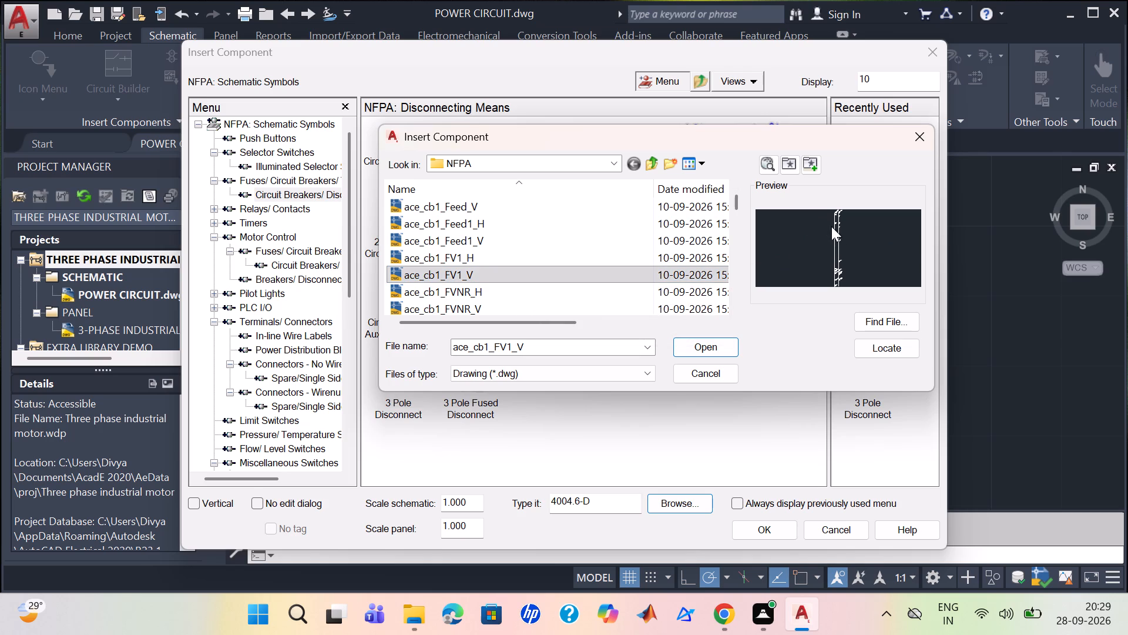
scroll(831, 228, "up", 1)
left_click(545, 286)
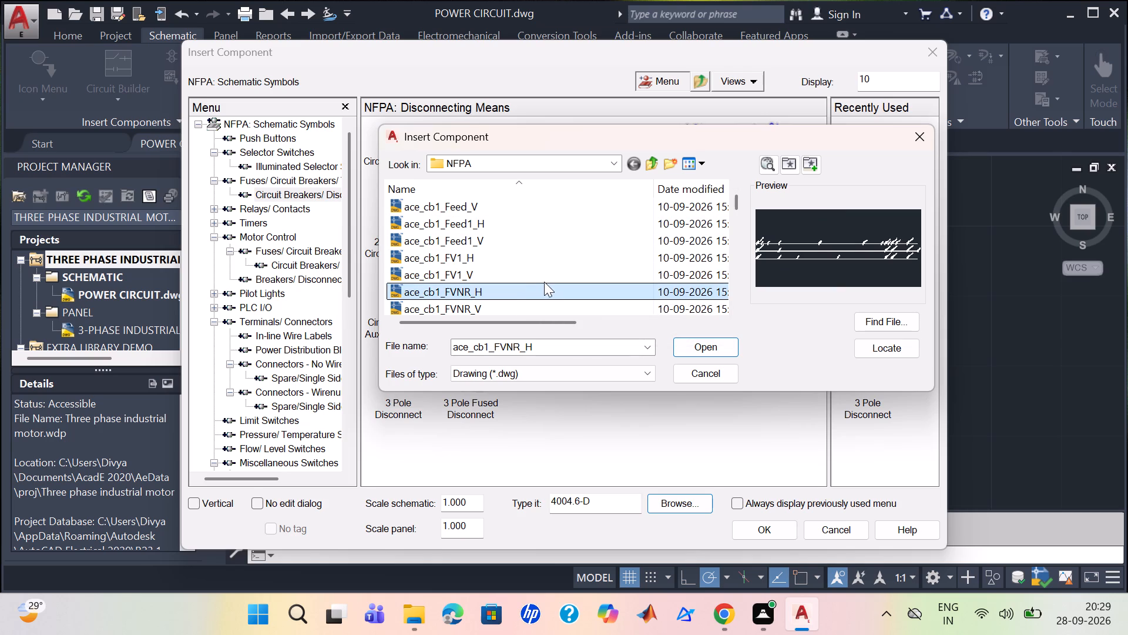
scroll(535, 283, "up", 1)
left_click(535, 278)
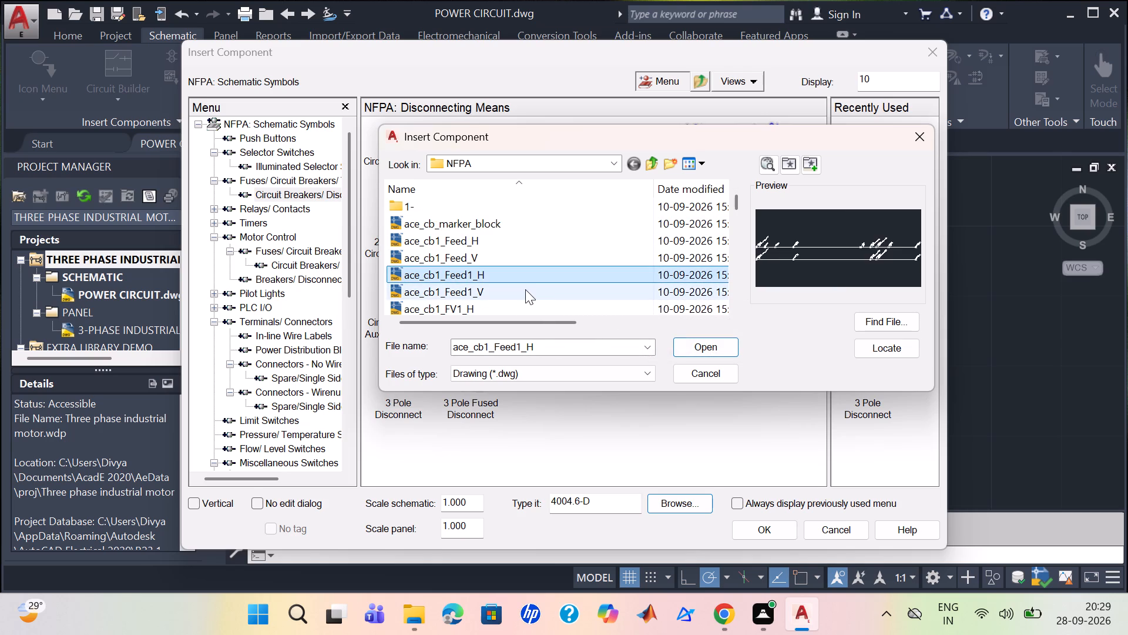
left_click(524, 290)
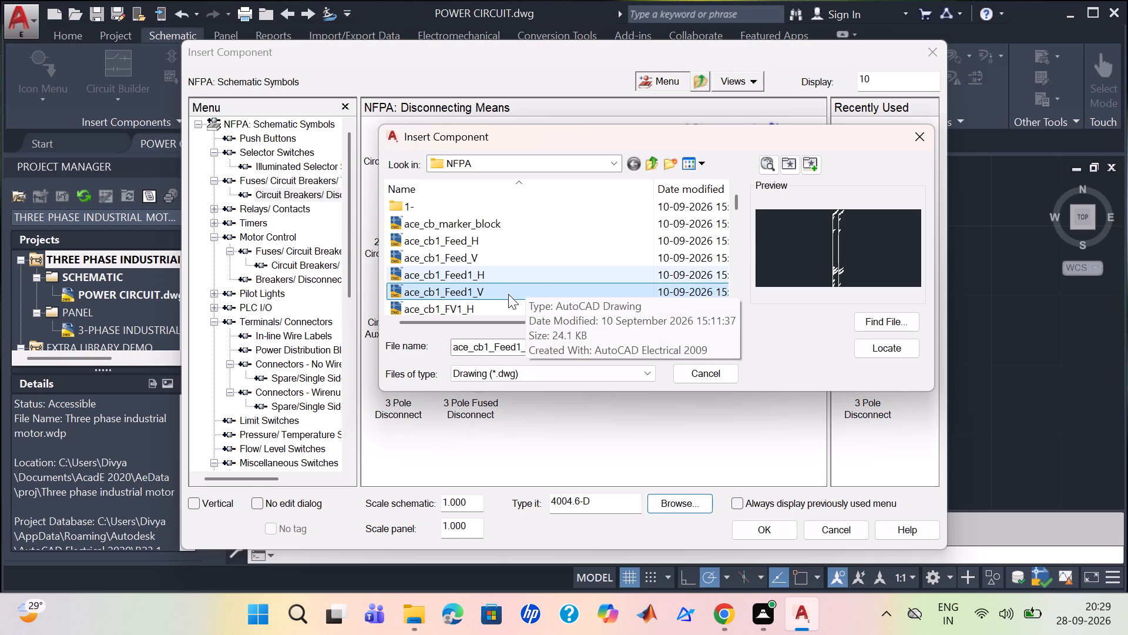
left_click(495, 304)
scroll(549, 265, "down", 1)
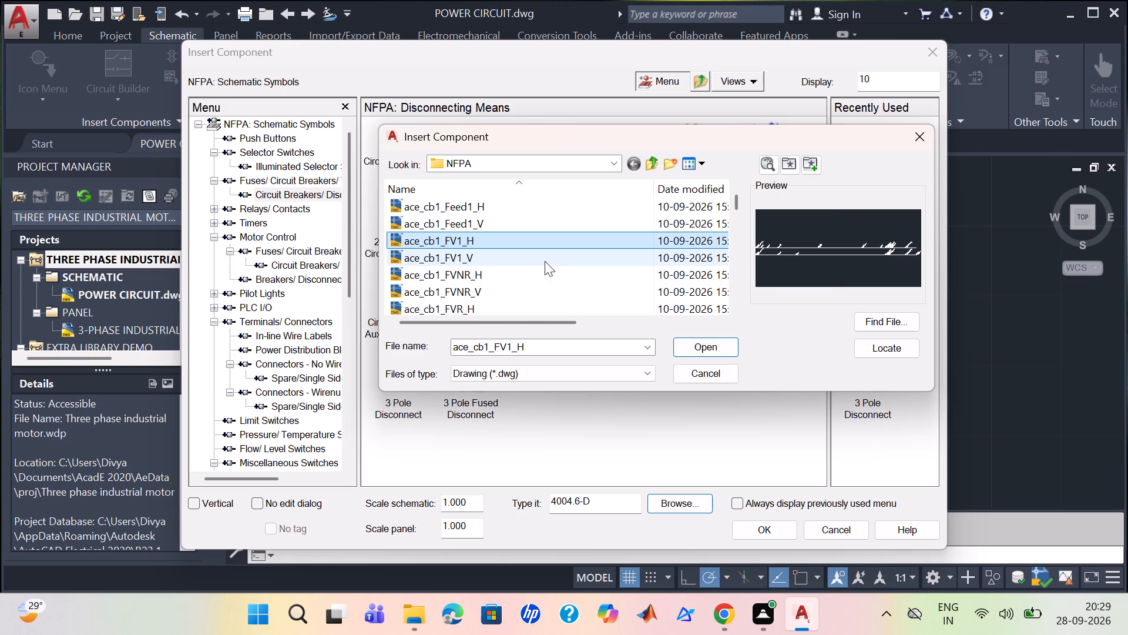
left_click(545, 261)
Preview the ace_cb1 FVNR and FVR circuit drawings in their horizontal and vertical versions.
left_click(525, 277)
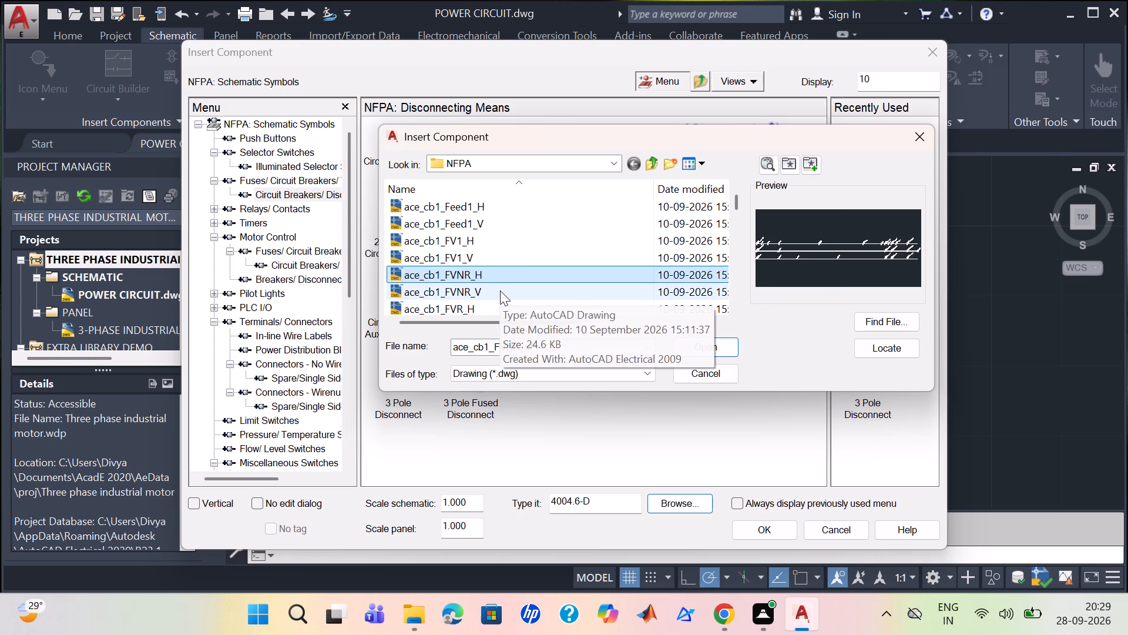
left_click(499, 293)
scroll(499, 293, "down", 1)
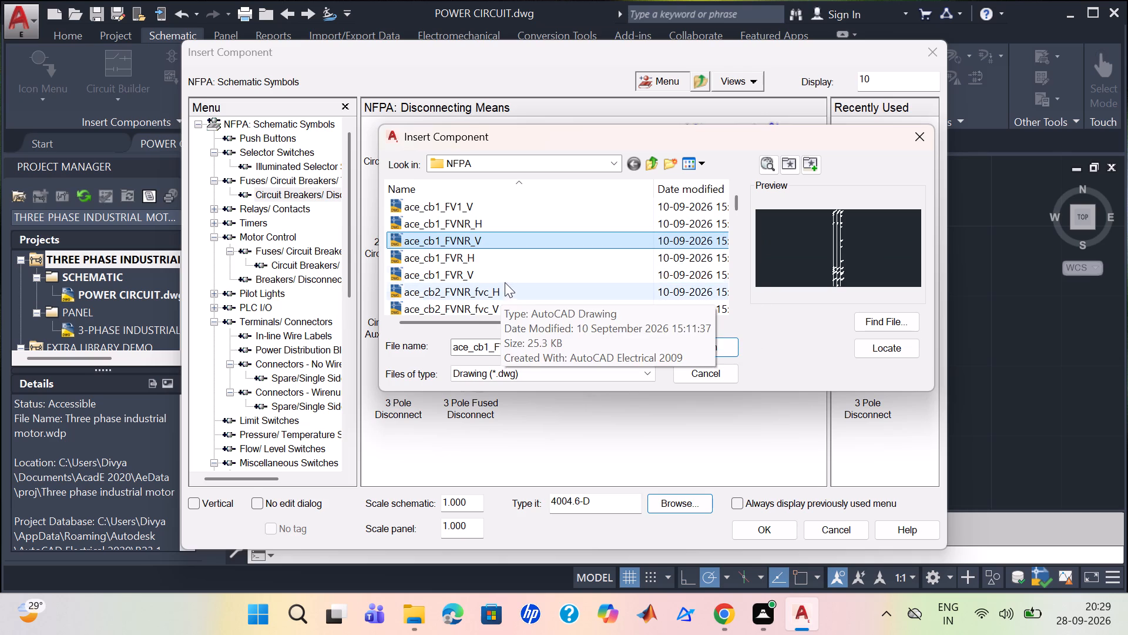
left_click(512, 259)
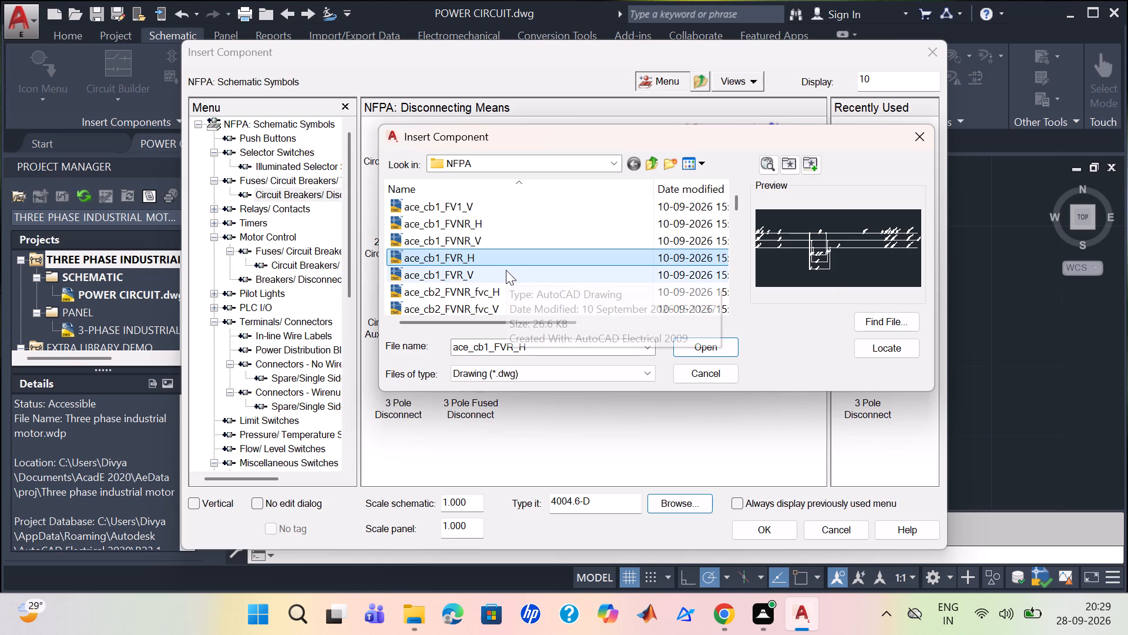
left_click(506, 270)
Preview the ace_cb2 FVNR and FVR circuit drawings, including the fvc variants, in horizontal and vertical versions.
left_click(492, 289)
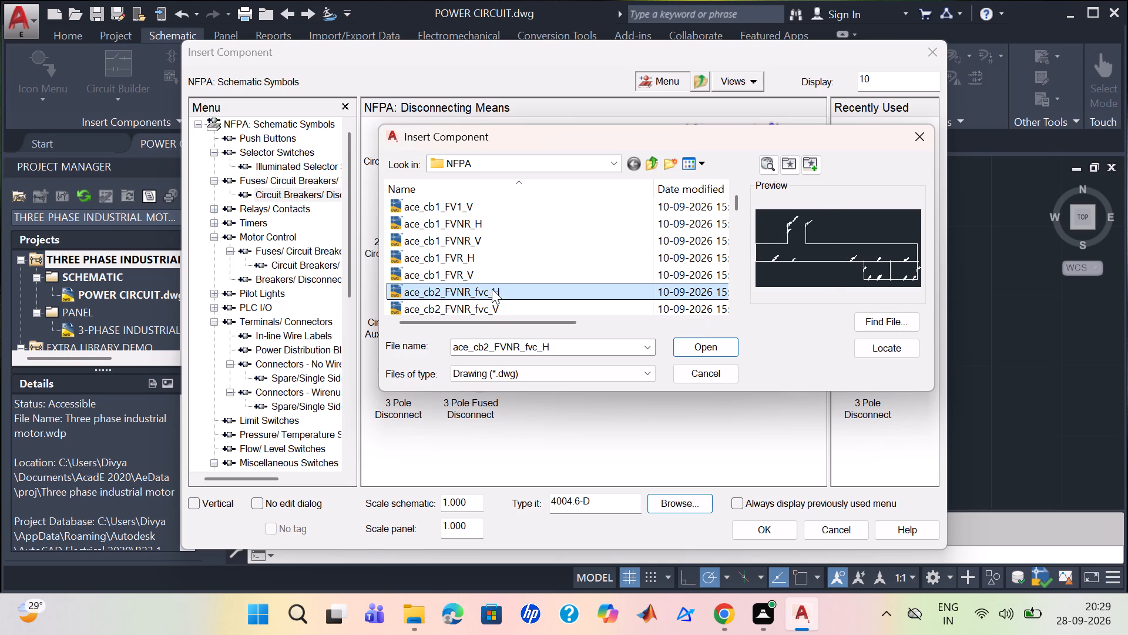
scroll(516, 266, "down", 1)
left_click(516, 259)
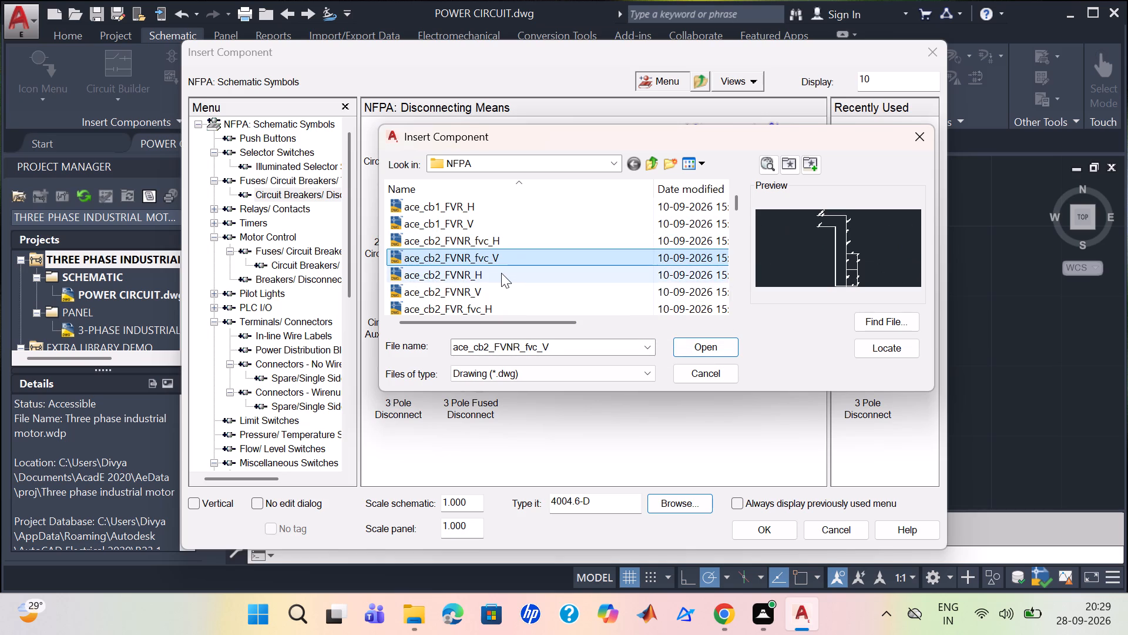
left_click(501, 270)
scroll(495, 281, "down", 1)
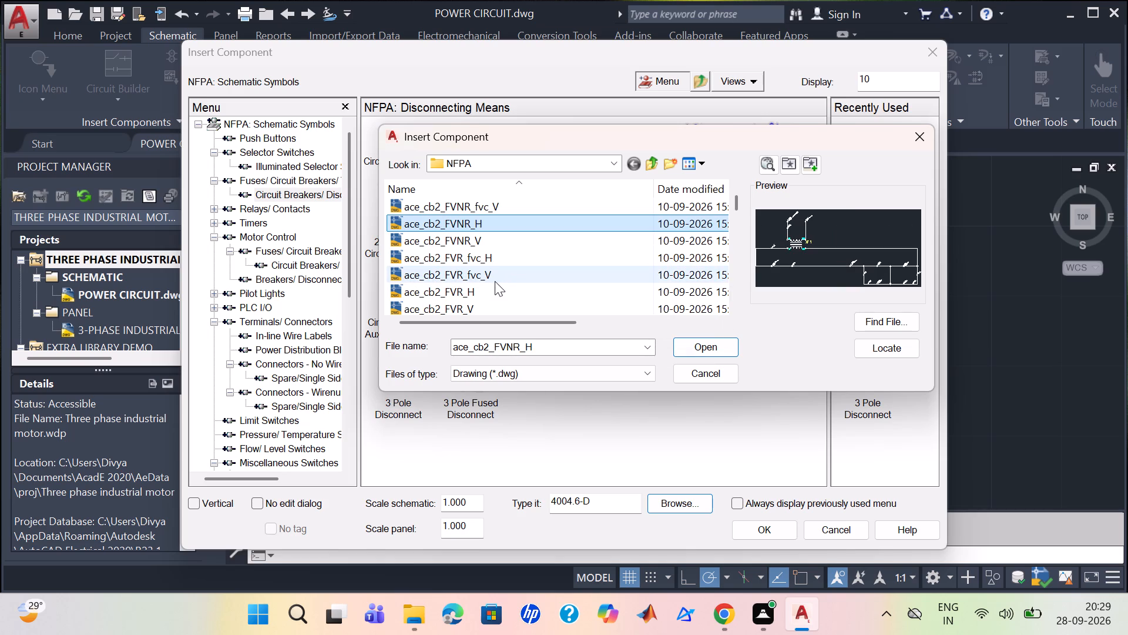
left_click(507, 245)
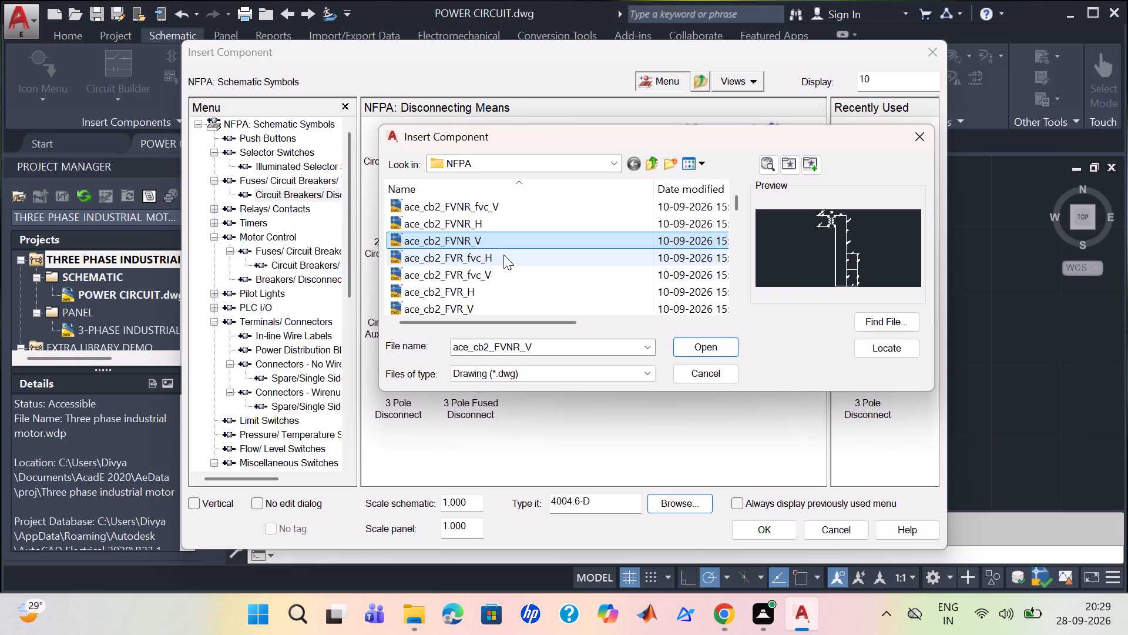
left_click(504, 253)
left_click(498, 269)
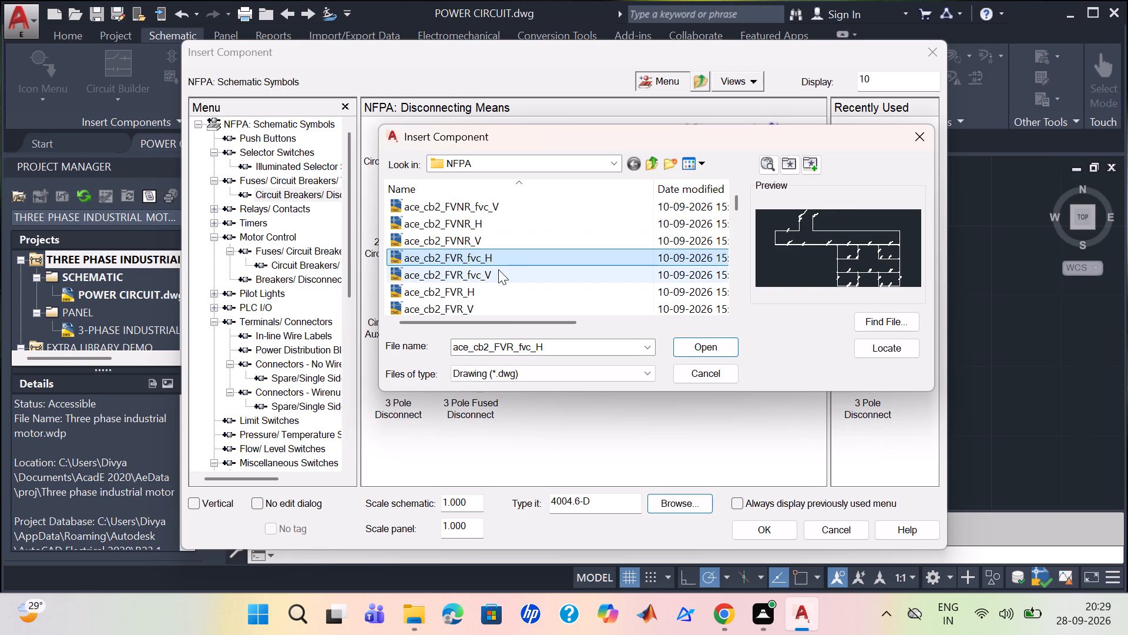
scroll(498, 270, "down", 1)
left_click(513, 238)
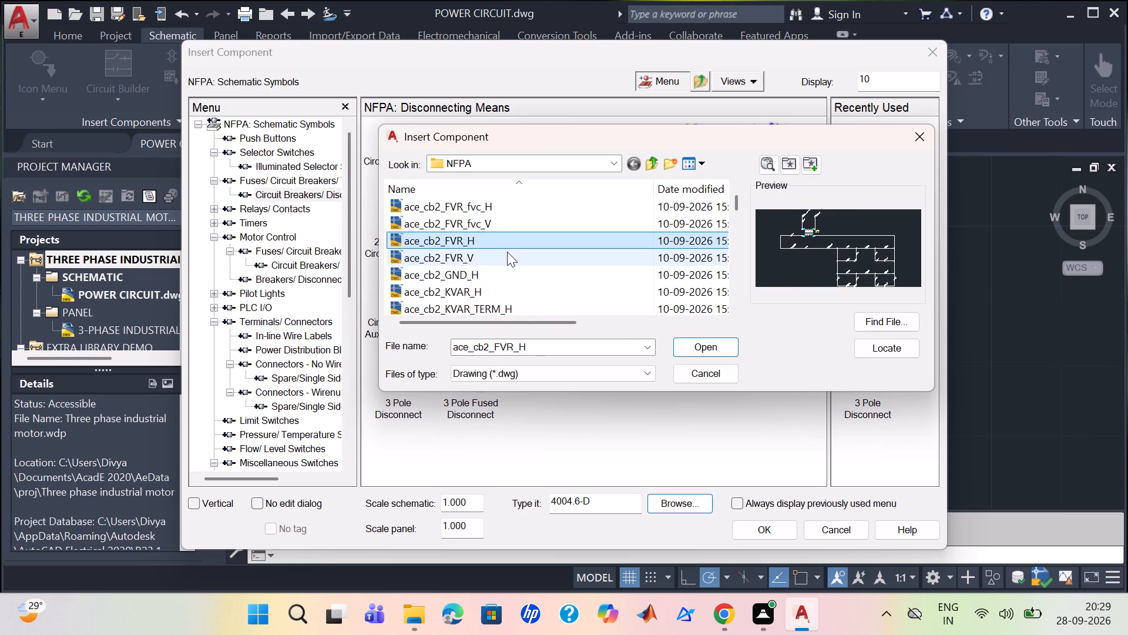
left_click(507, 252)
Preview the ace_cb2 GND, KVAR and KVAR_TERM drawings in the NFPA library folder.
left_click(499, 269)
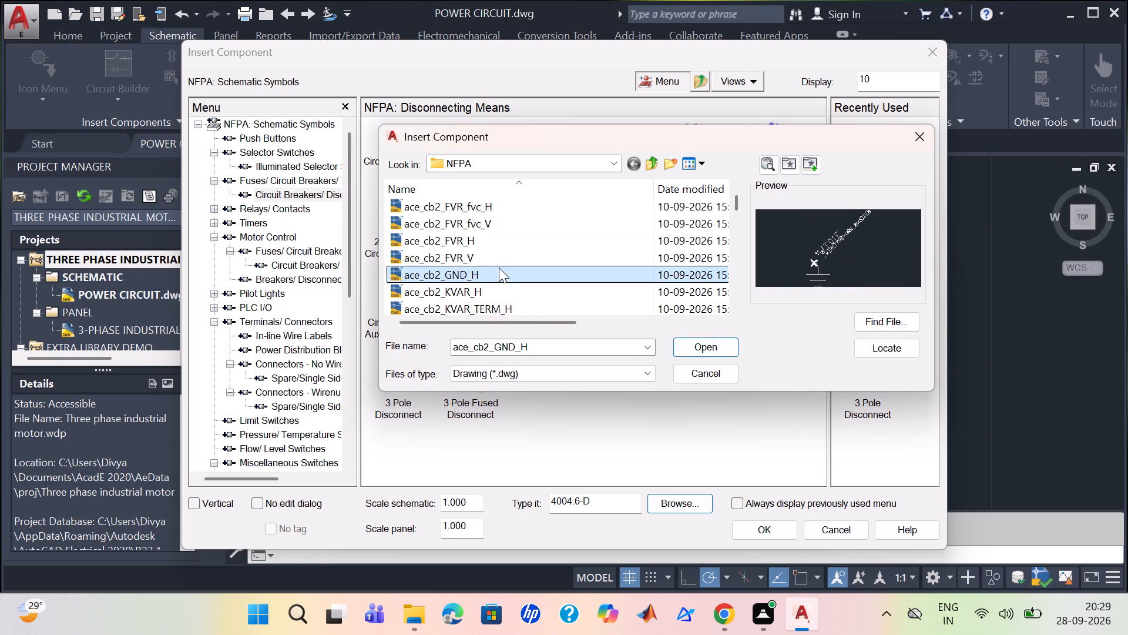
scroll(499, 267, "down", 1)
left_click(507, 242)
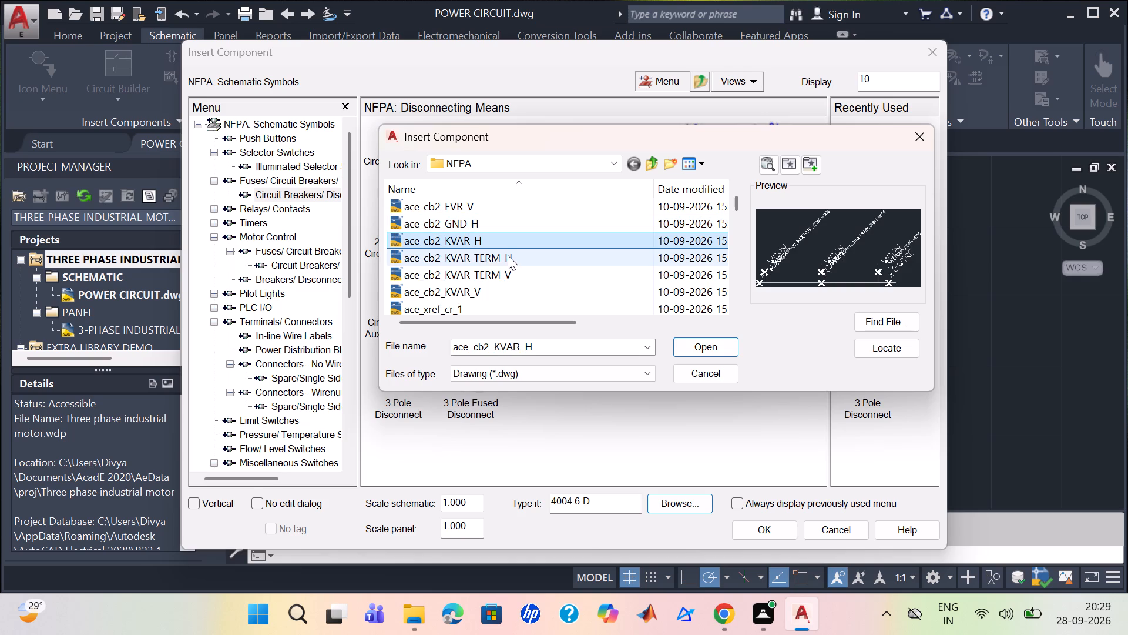
left_click(508, 255)
left_click(513, 236)
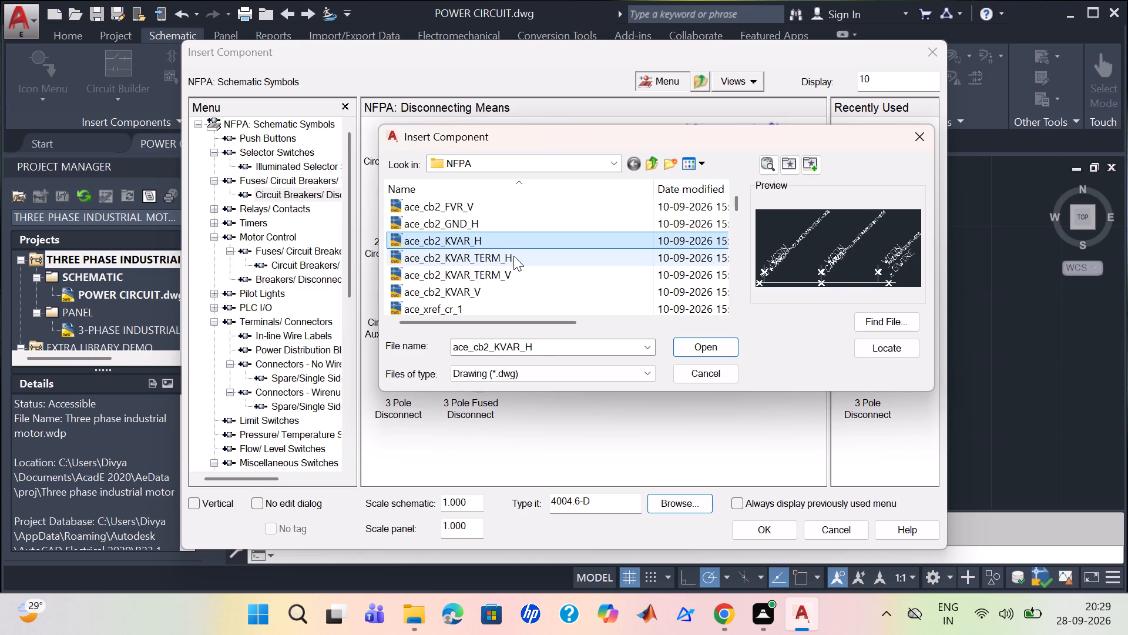
left_click(513, 258)
left_click(509, 272)
scroll(507, 268, "down", 1)
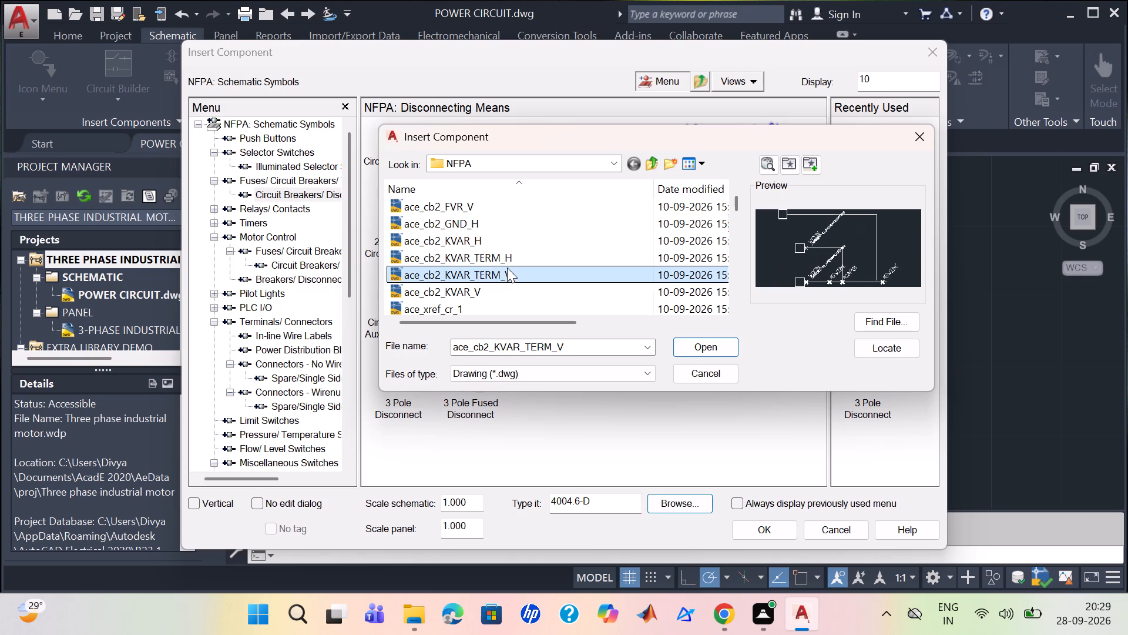
left_click(512, 245)
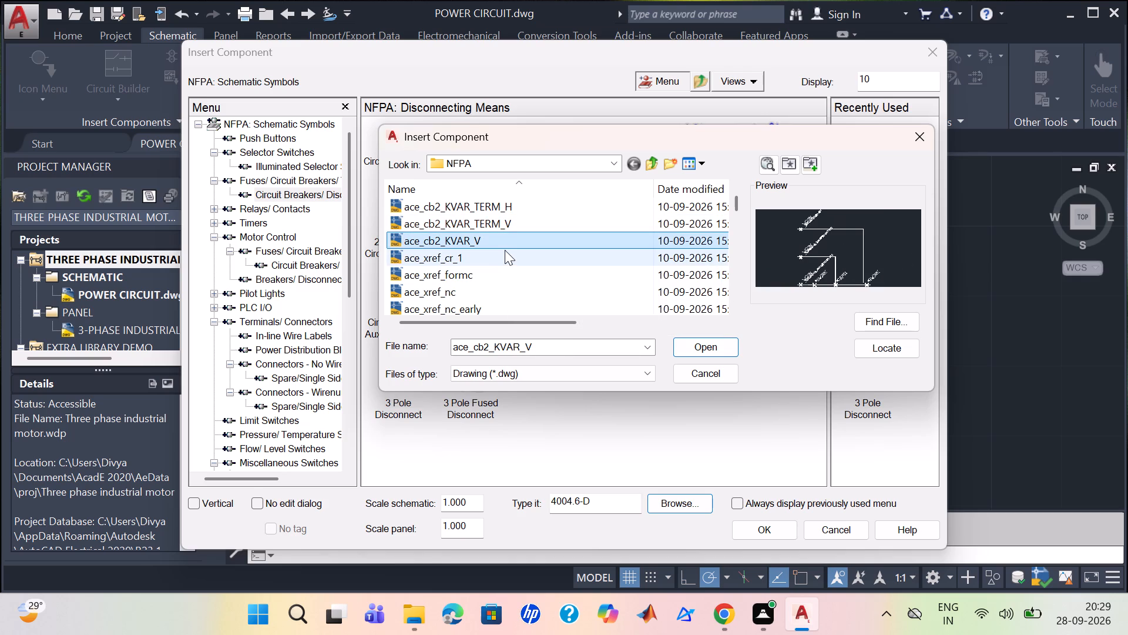
Preview the ace_xref contact drawings from ace_xref_cr_1 through the nc, no and null variants to ace_xref_power_no.
left_click(505, 250)
left_click(495, 266)
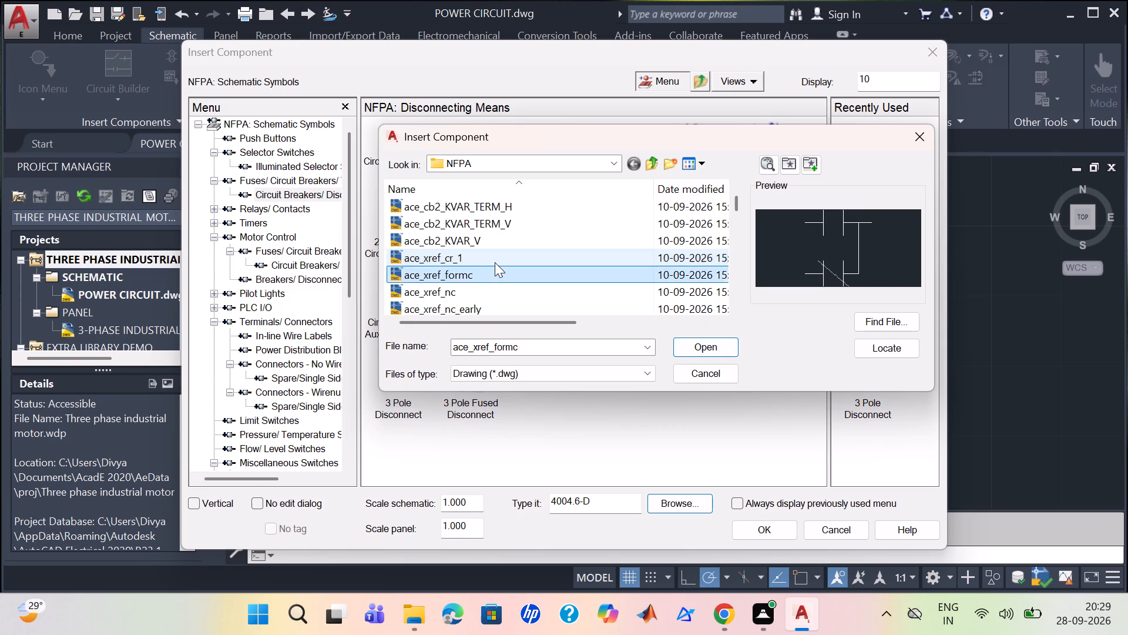
scroll(496, 259, "down", 1)
left_click(503, 246)
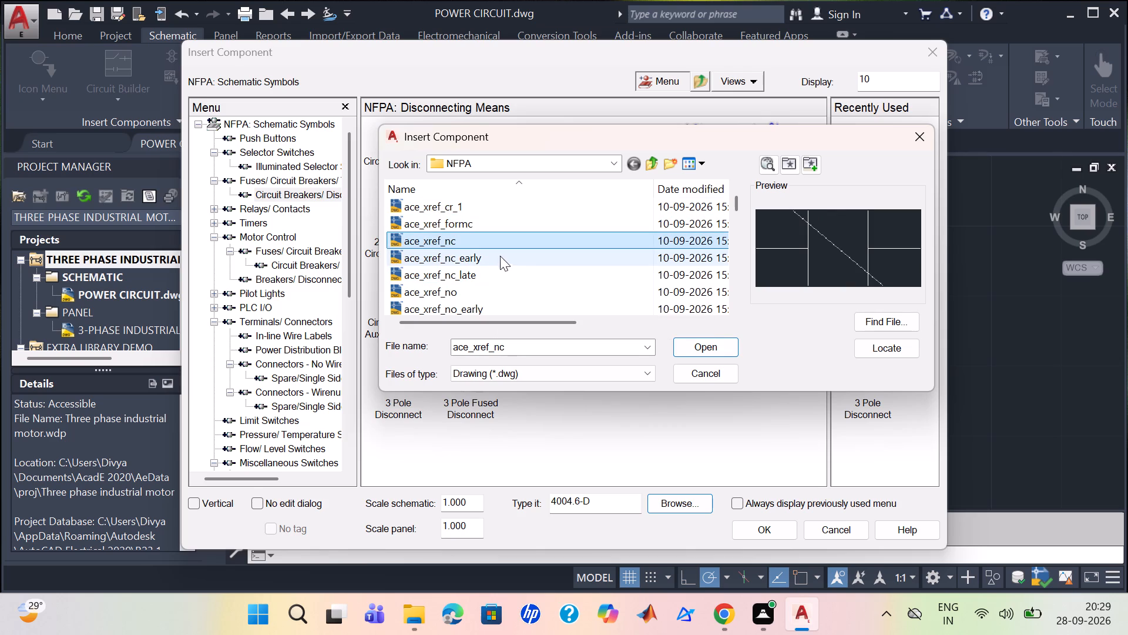
left_click(500, 258)
left_click(495, 270)
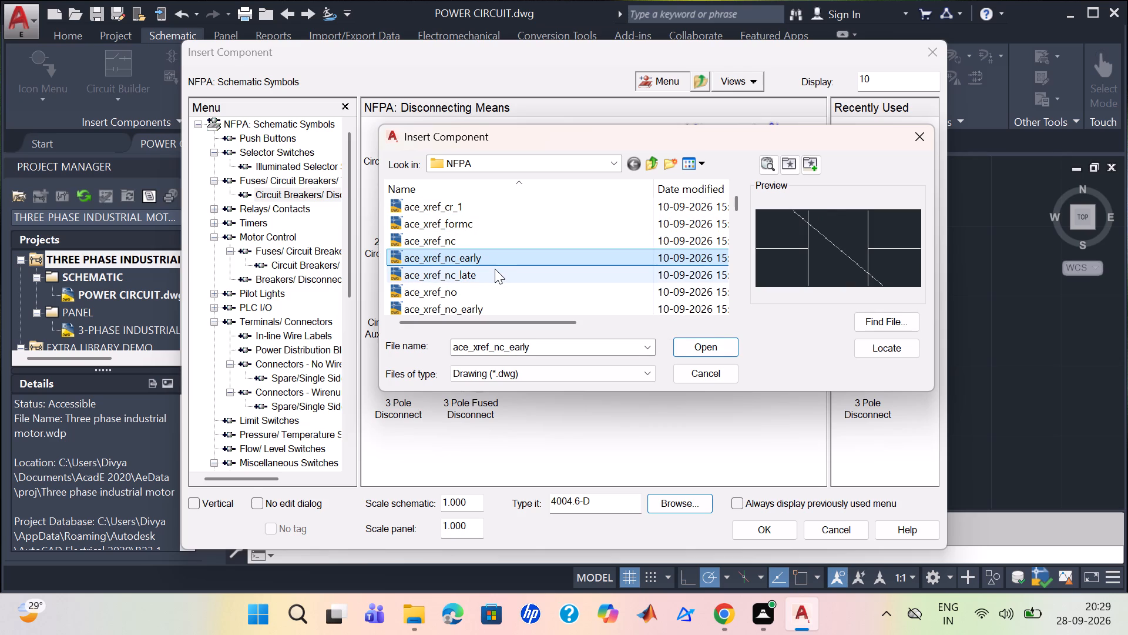
scroll(494, 268, "down", 1)
left_click(508, 244)
left_click(503, 262)
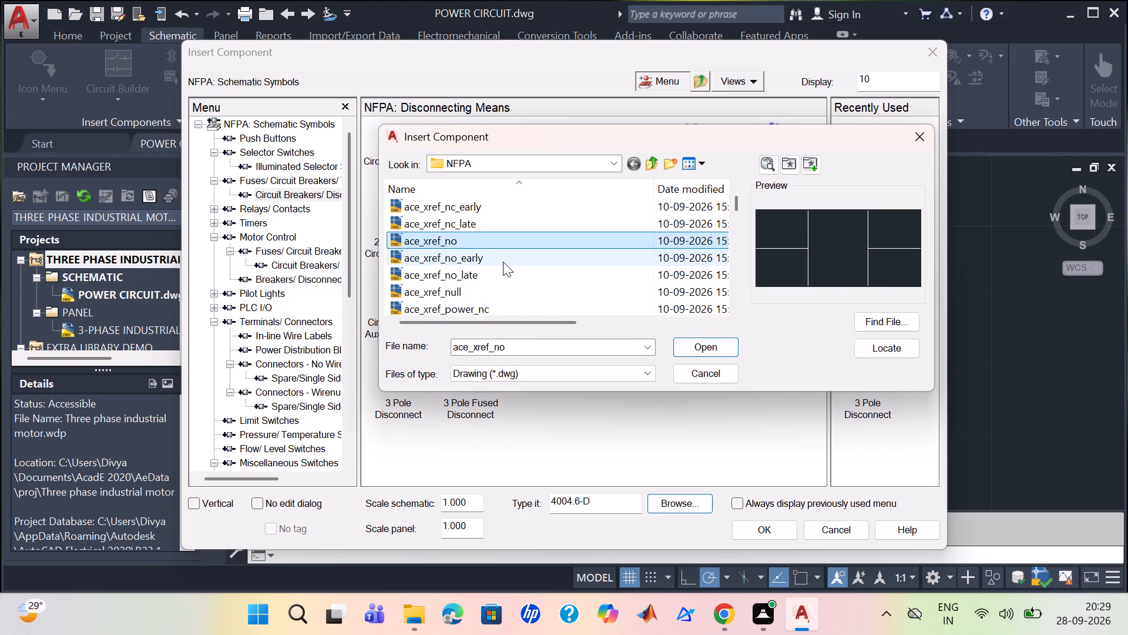
left_click(493, 273)
scroll(492, 271, "down", 1)
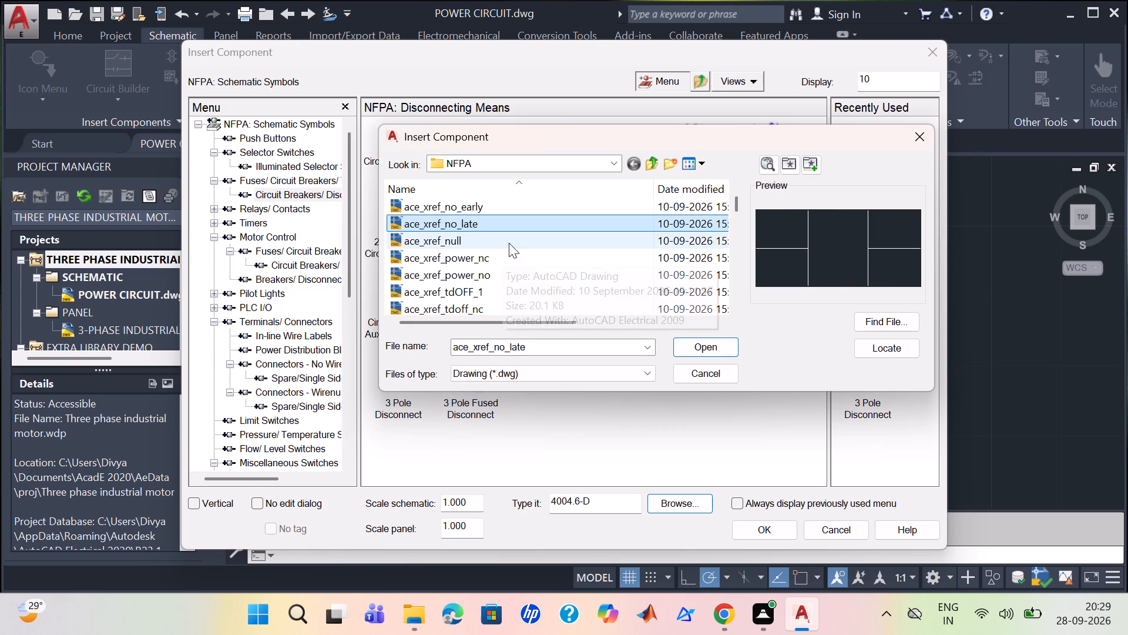
left_click(509, 242)
left_click(505, 259)
left_click(491, 270)
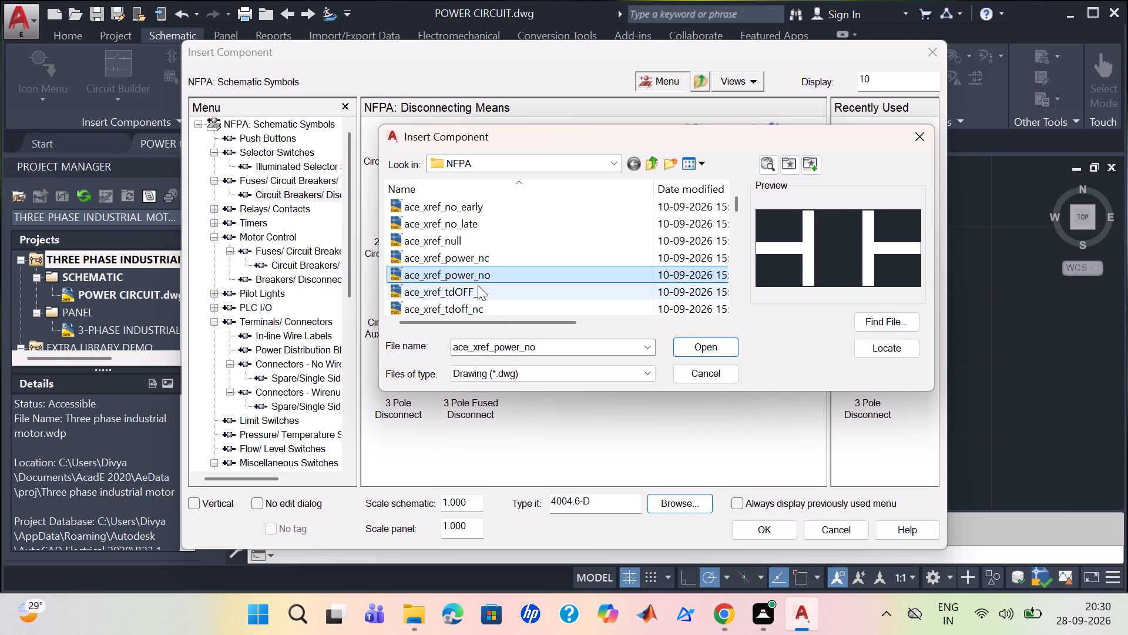
Preview the time-delay contact drawings from ace_xref_tdOFF_1 through the tdon variants to ace_xref_tdonoff_no.
left_click(478, 285)
scroll(485, 273, "down", 1)
left_click(489, 258)
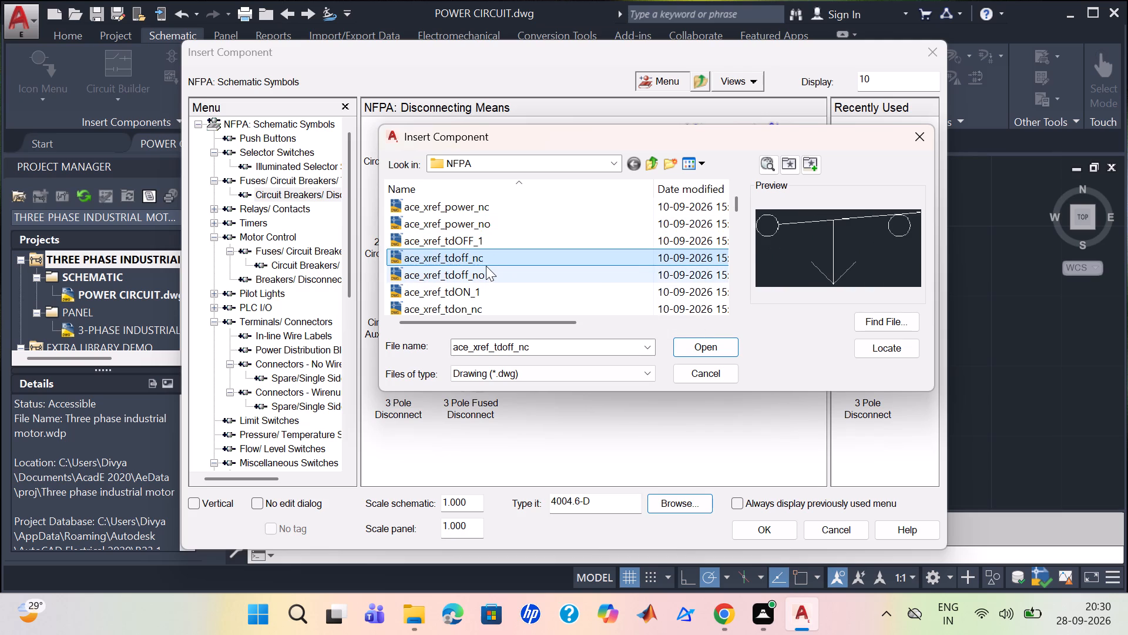
left_click(486, 266)
left_click(471, 286)
scroll(489, 275, "down", 1)
left_click(503, 262)
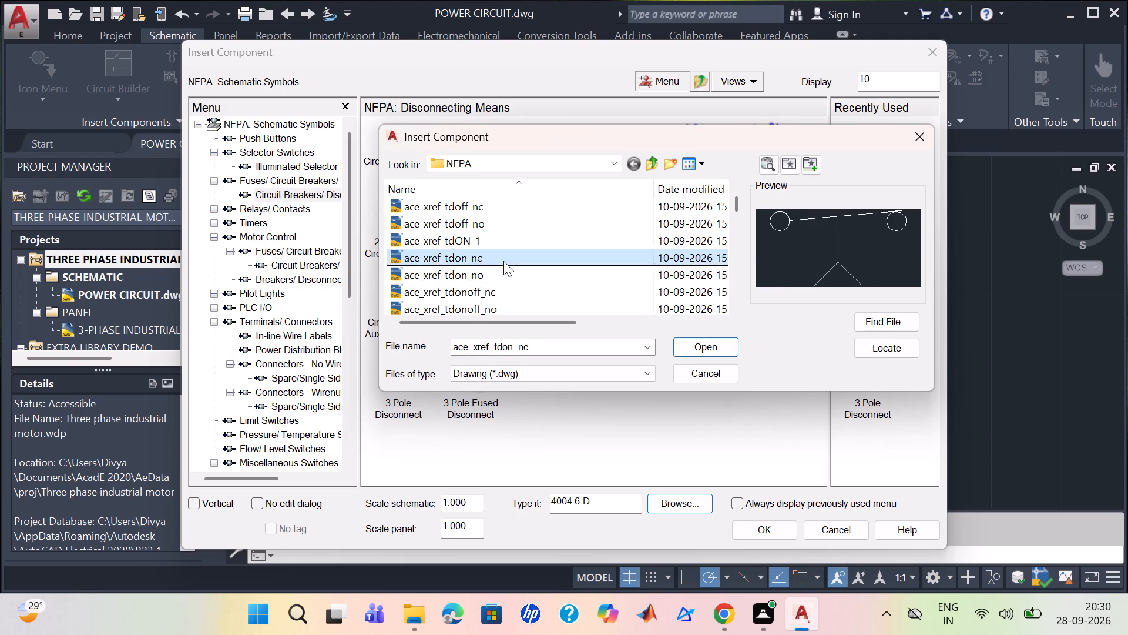
left_click(478, 272)
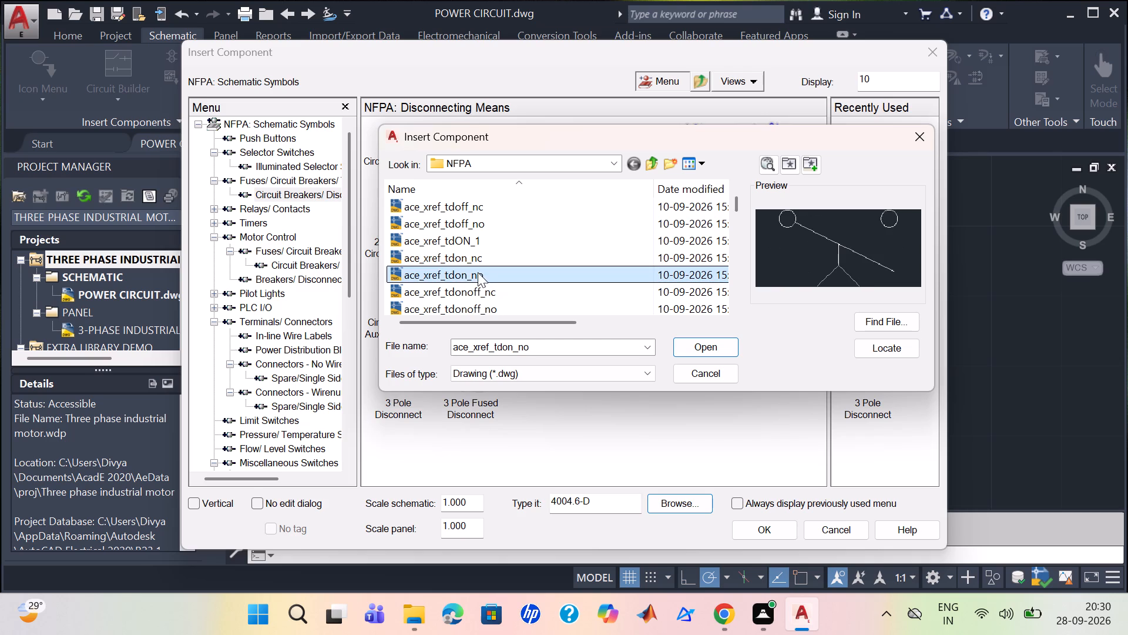
scroll(486, 272, "down", 1)
left_click(522, 246)
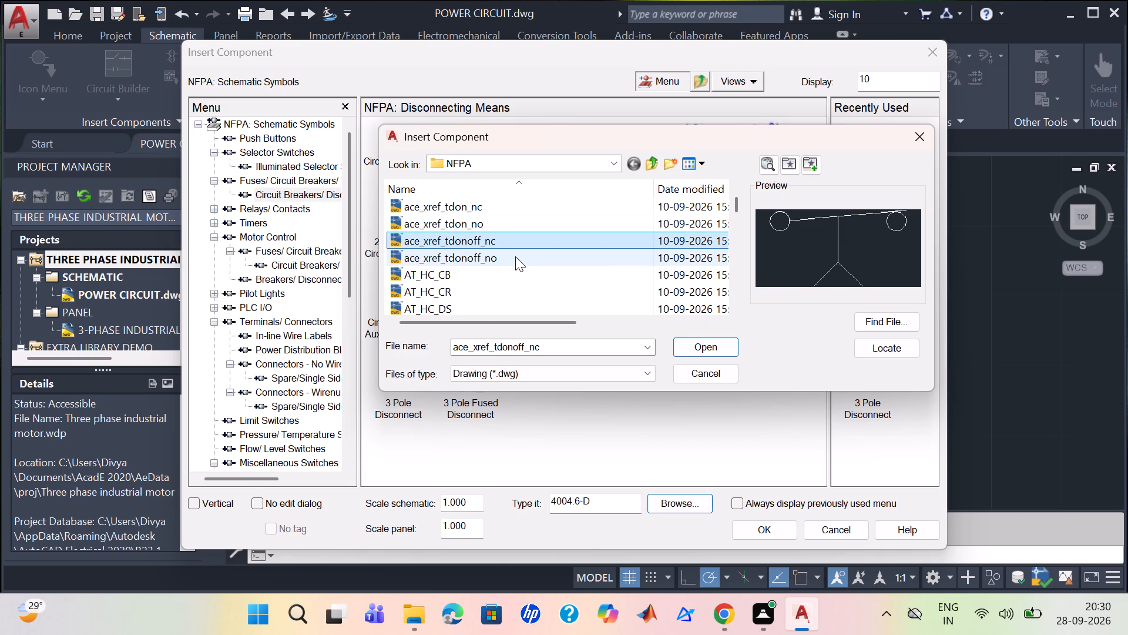
left_click(515, 256)
Preview the attribute template drawings AT_HC_CB, AT_HC_CR, AT_HC_DS and AT_HC_FU.
left_click(485, 268)
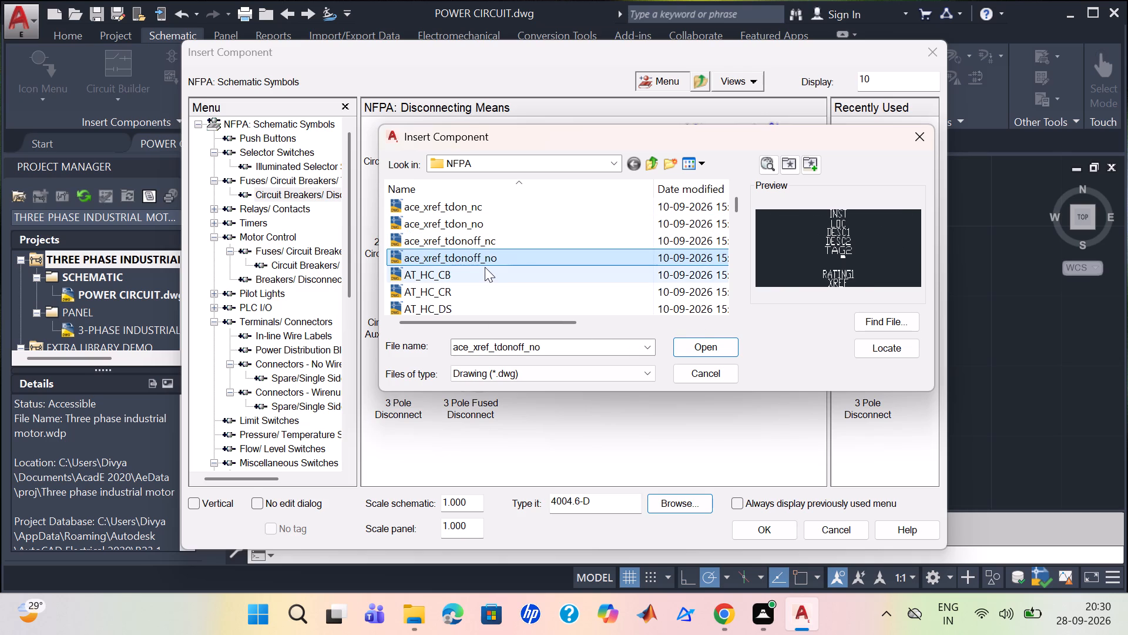
scroll(484, 269, "down", 2)
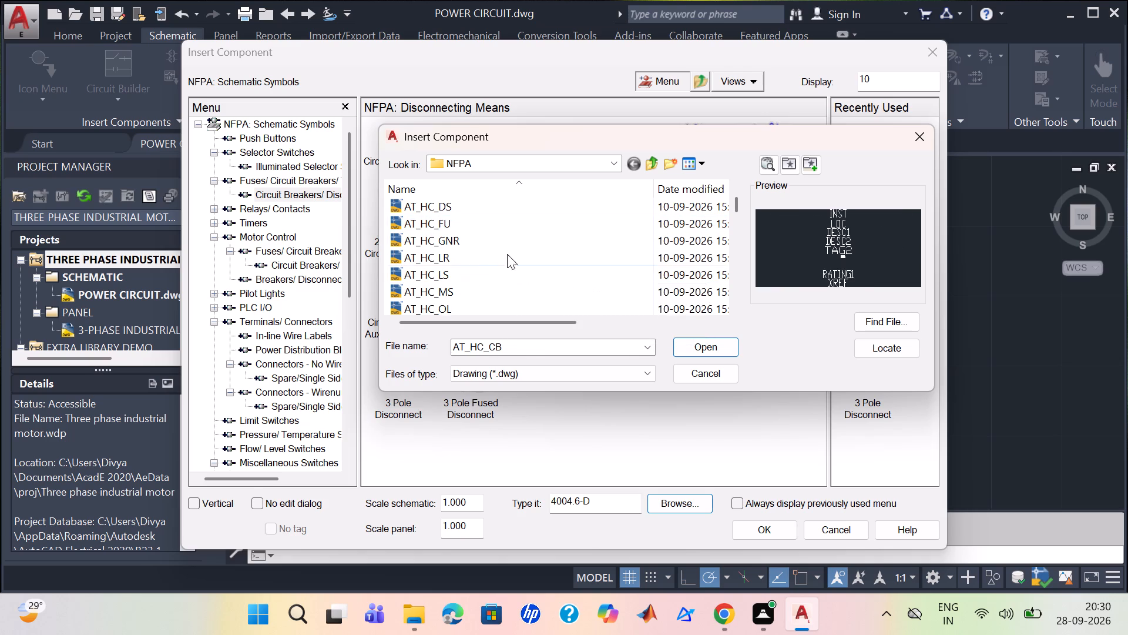
scroll(527, 223, "up", 1)
left_click(506, 241)
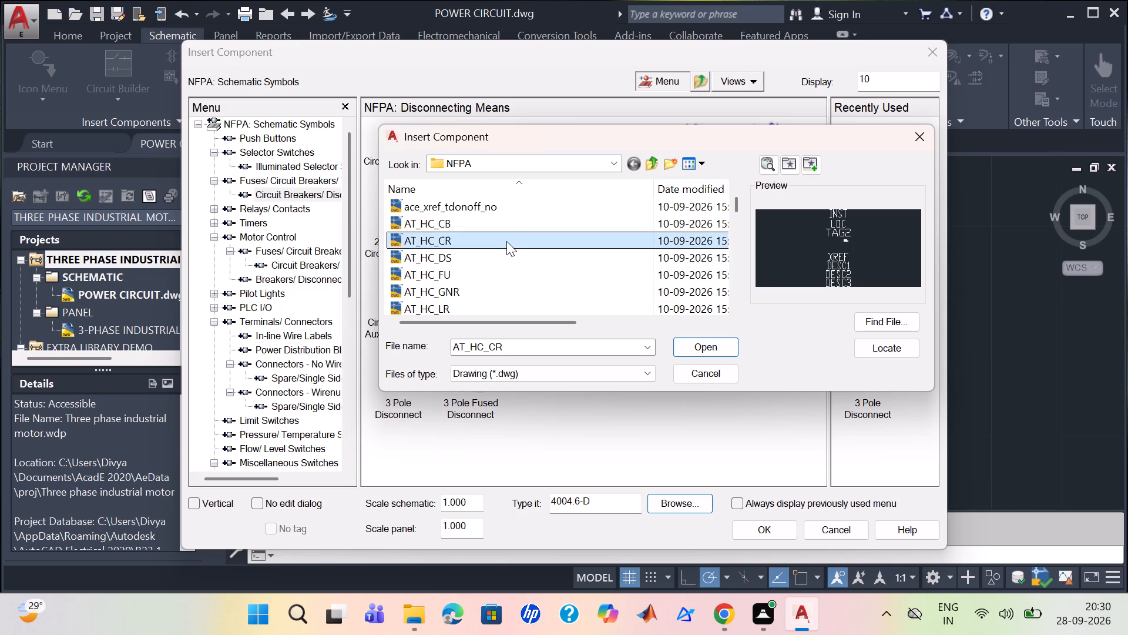
left_click(502, 259)
left_click(481, 268)
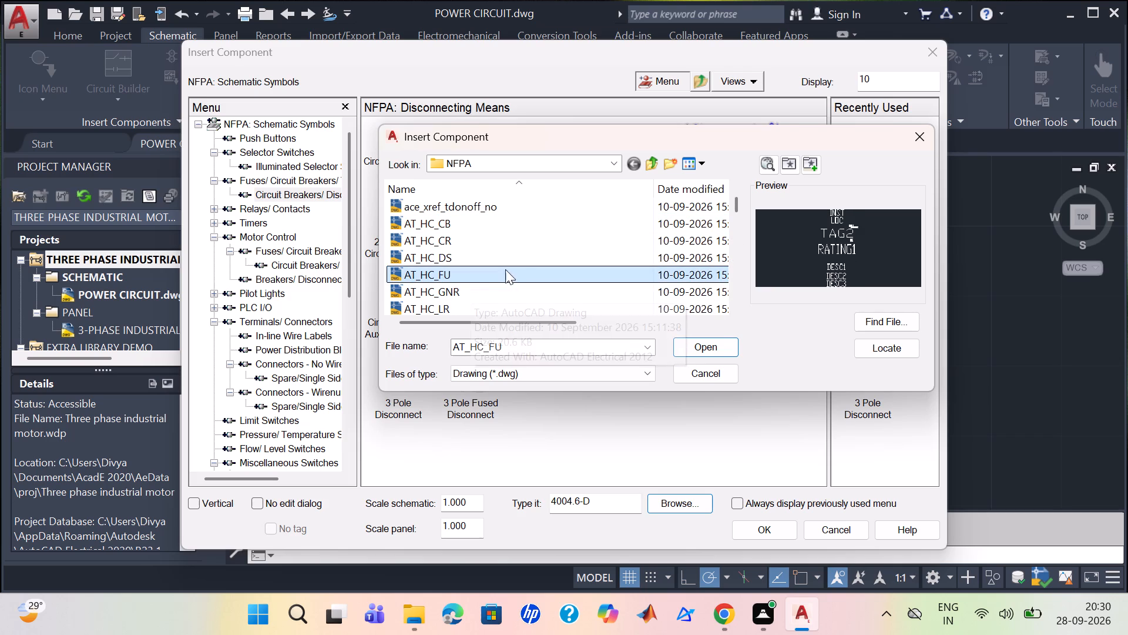
scroll(533, 248, "down", 1)
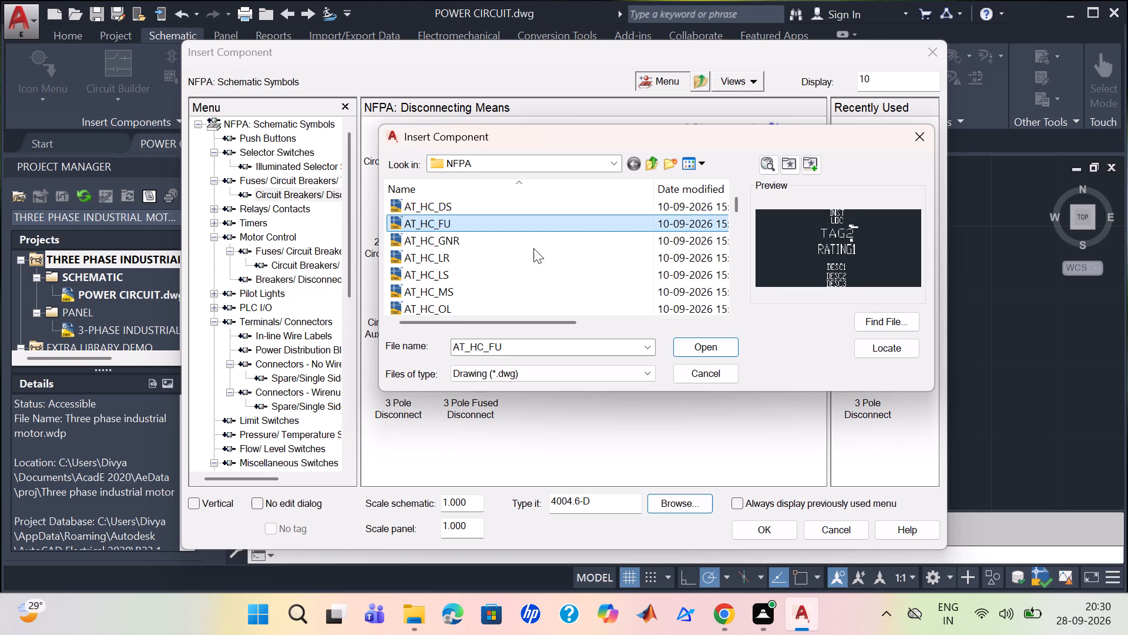
scroll(533, 242, "up", 2)
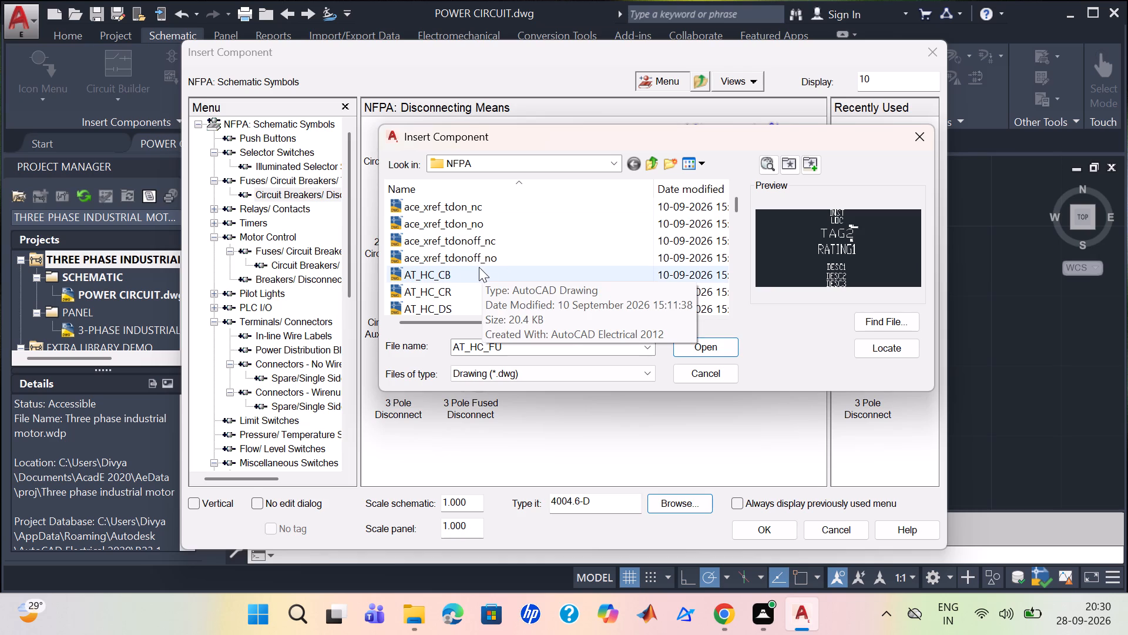
Preview the AT_HC attribute template drawings in the NFPA library folder, from AT_HC_CB to AT_HC_SS.
left_click(476, 269)
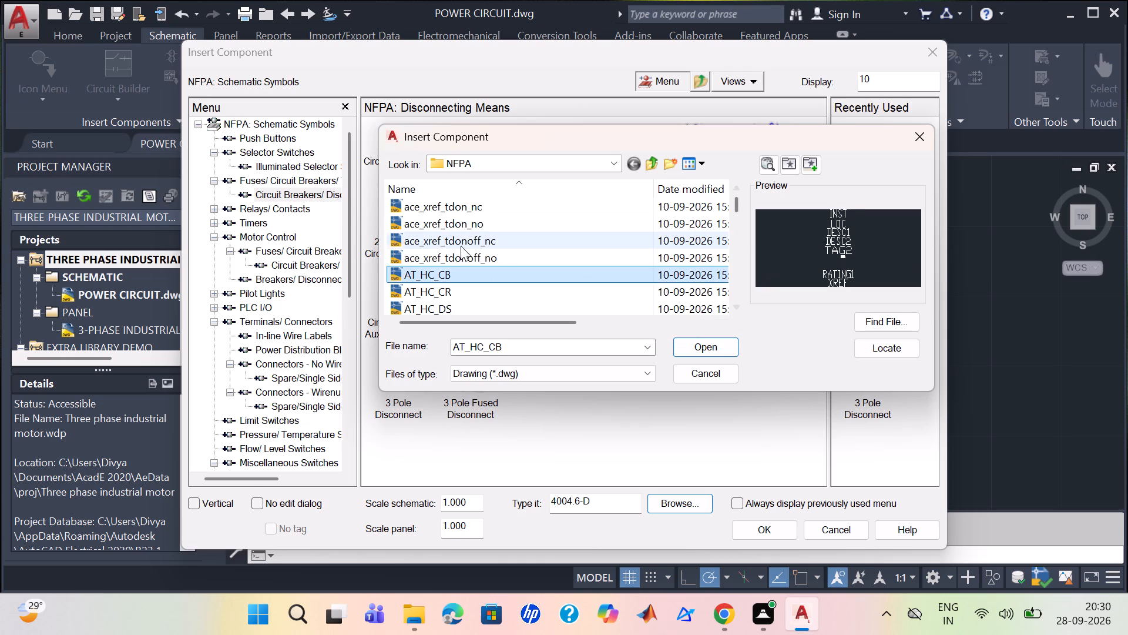
scroll(477, 233, "down", 1)
left_click(461, 240)
left_click(439, 256)
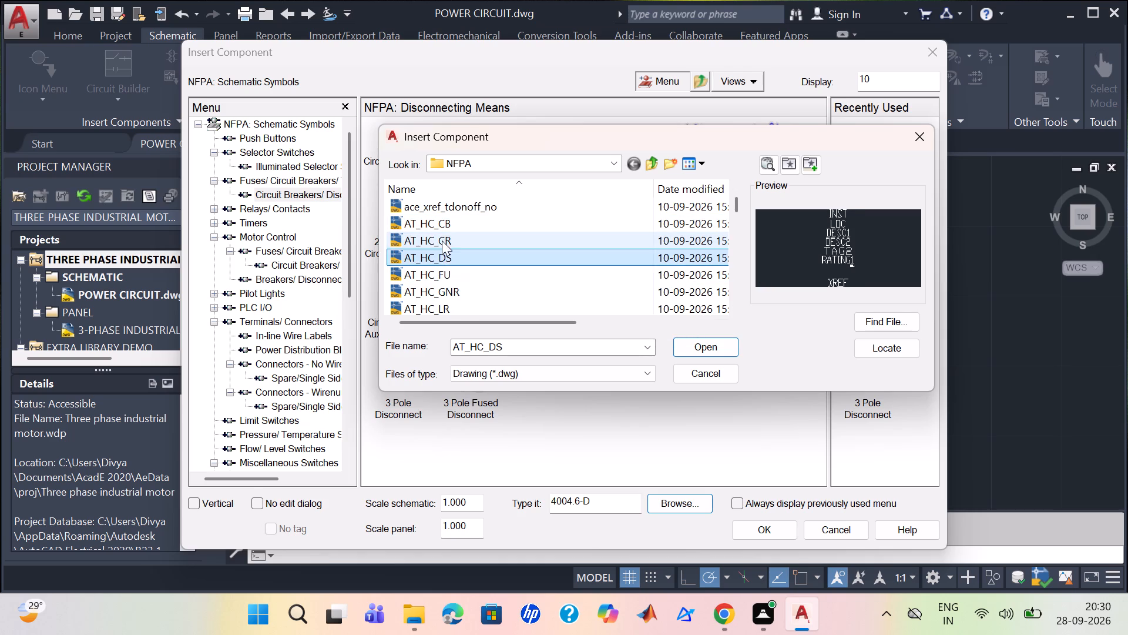
scroll(450, 237, "down", 1)
left_click(459, 223)
left_click(443, 241)
left_click(428, 256)
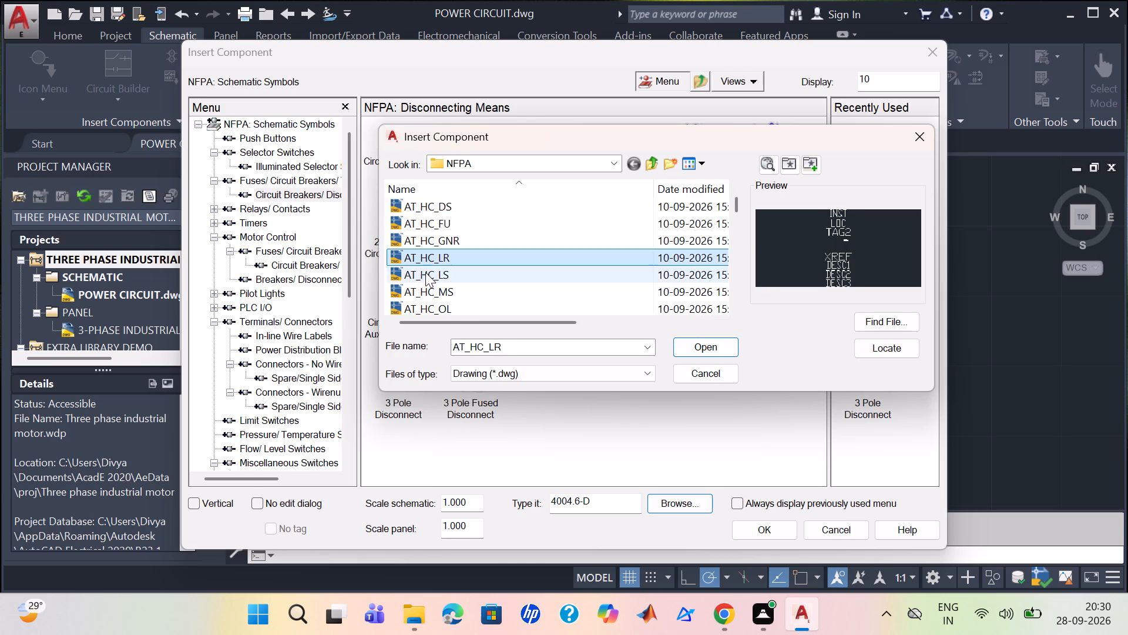
left_click(425, 273)
scroll(445, 254, "down", 2)
left_click(449, 247)
left_click(446, 253)
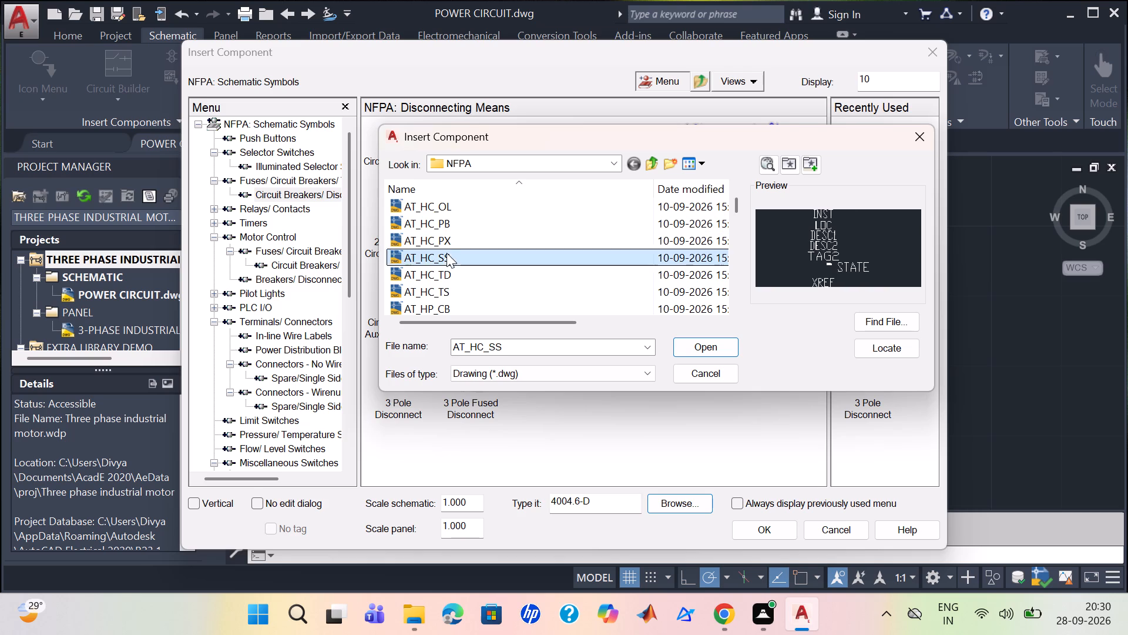
Preview AT_HP attribute template drawings such as AT_HP_CB and AT_HP_PB, ending with AT_PT_GNR.
scroll(451, 244, "down", 1)
left_click(455, 235)
left_click(448, 250)
scroll(441, 256, "down", 2)
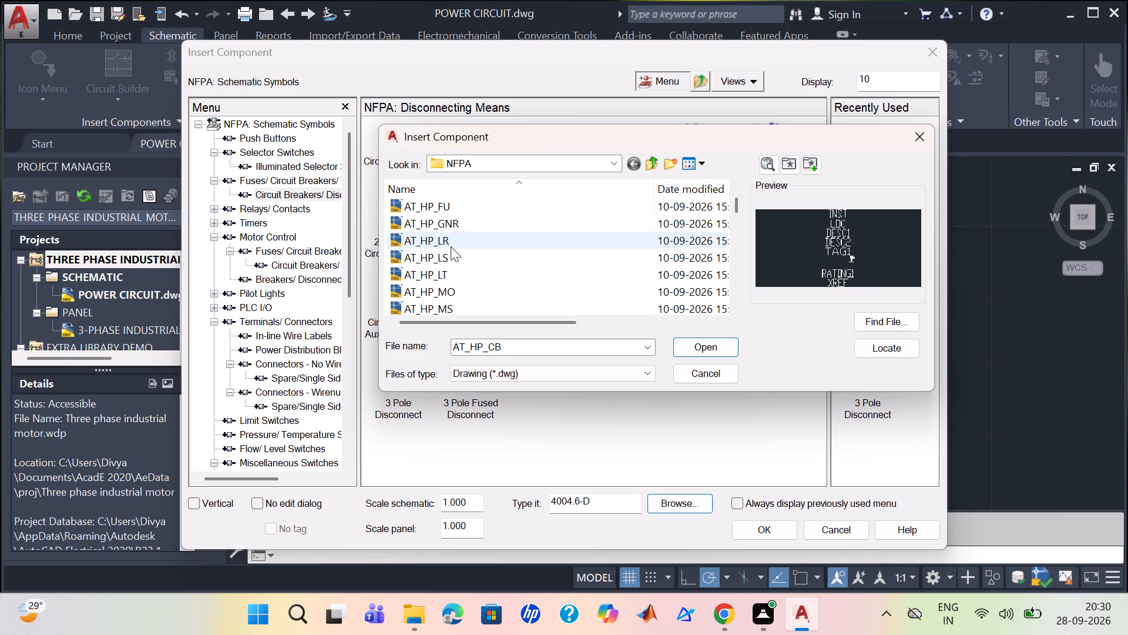
left_click(456, 243)
left_click(448, 264)
scroll(442, 256, "down", 2)
left_click(454, 246)
scroll(452, 251, "down", 2)
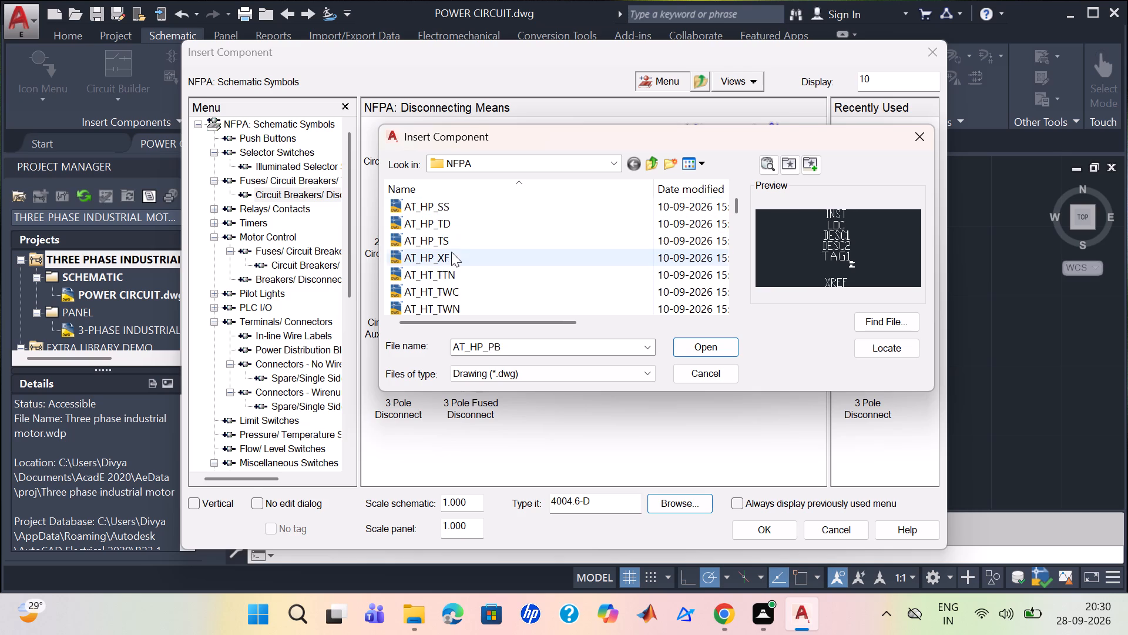
scroll(445, 262, "down", 2)
left_click(454, 252)
Preview the vertical attribute template drawings, including AT_VC_FU, AT_VC_GNR, AT_VC_LR and AT_VP_PX.
scroll(457, 263, "down", 2)
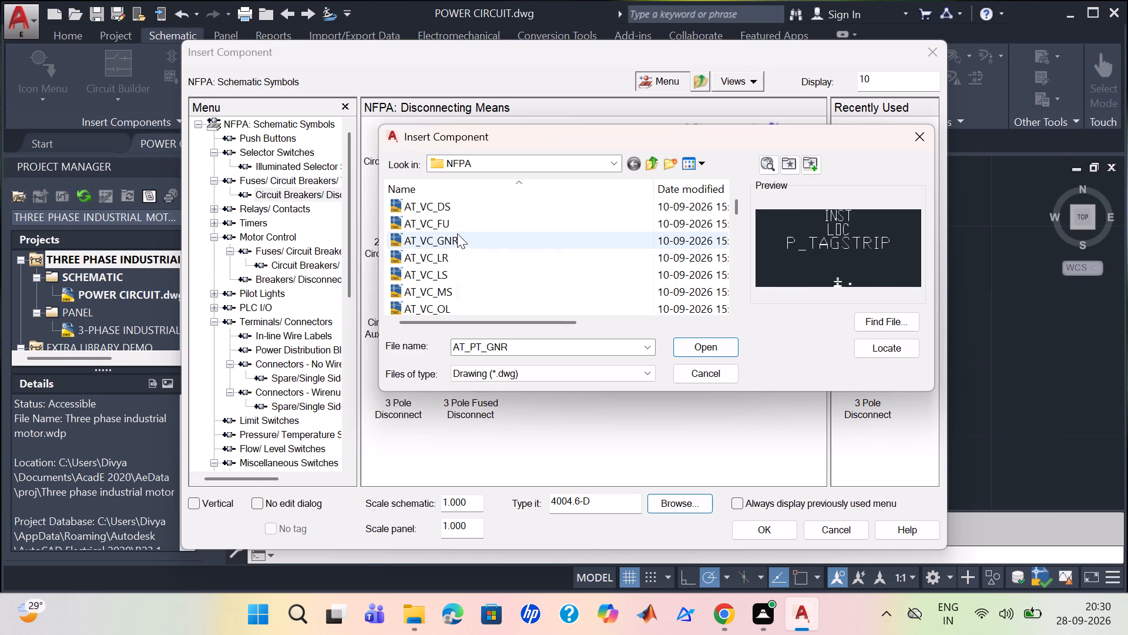
left_click(457, 231)
left_click(454, 243)
left_click(453, 252)
scroll(476, 238, "down", 2)
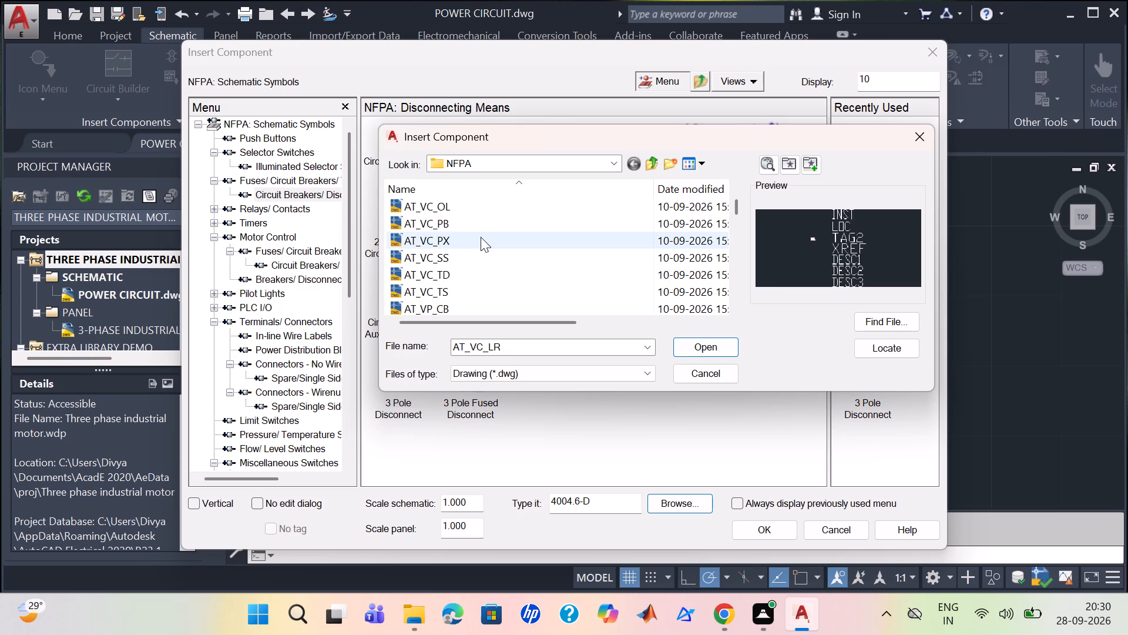
scroll(481, 237, "down", 6)
left_click(459, 242)
scroll(456, 254, "down", 1)
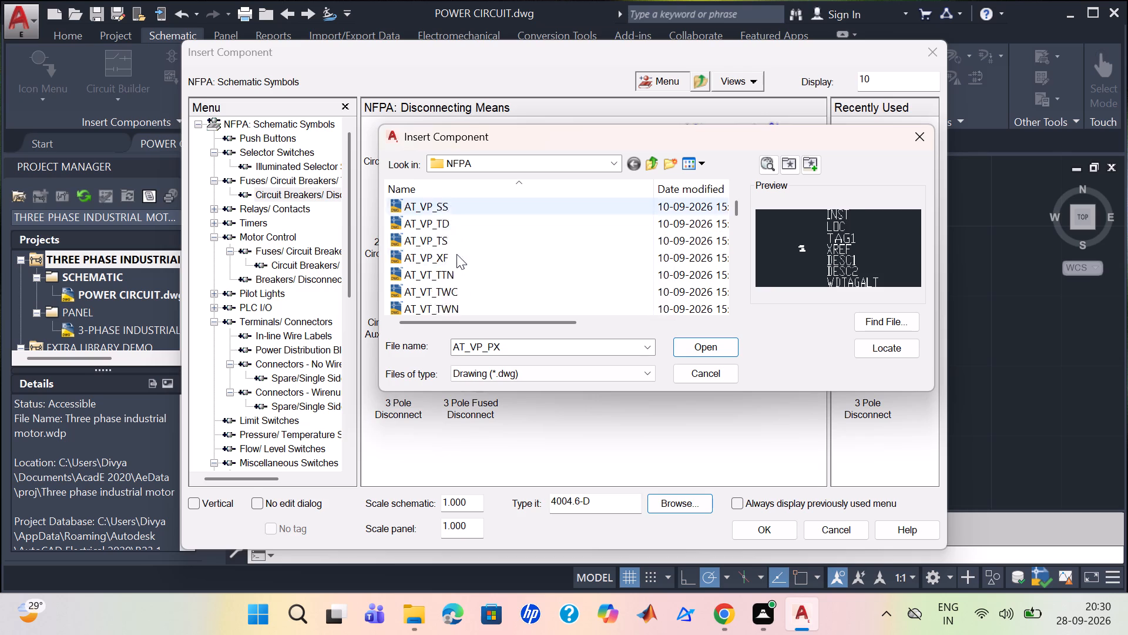
scroll(456, 254, "down", 2)
left_click(454, 243)
Preview the terminal block drawings Bb123, Bb133, Bb211 and others through Bb223.
scroll(453, 257, "down", 3)
left_click(462, 232)
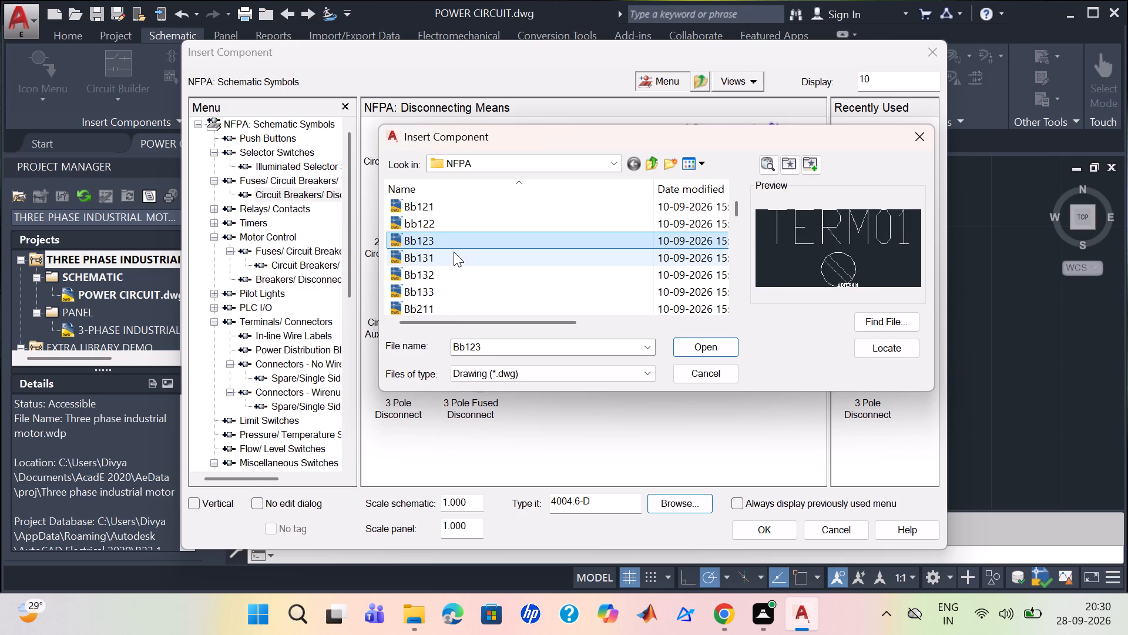
scroll(451, 249, "down", 1)
left_click(453, 236)
left_click(458, 232)
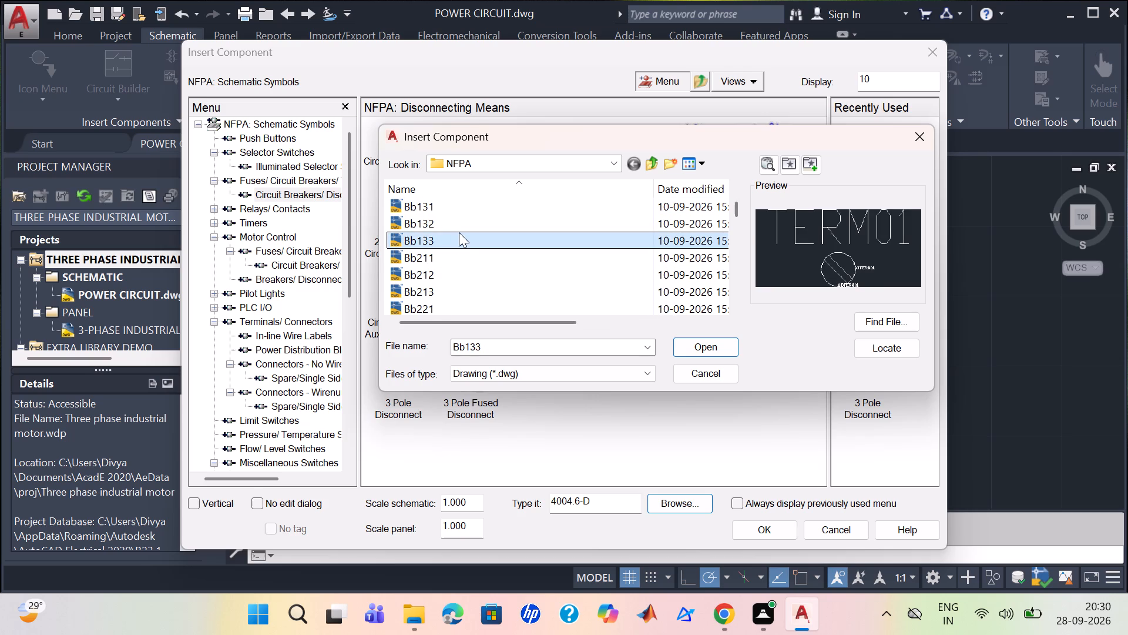
left_click(449, 252)
scroll(450, 242, "down", 1)
left_click(454, 238)
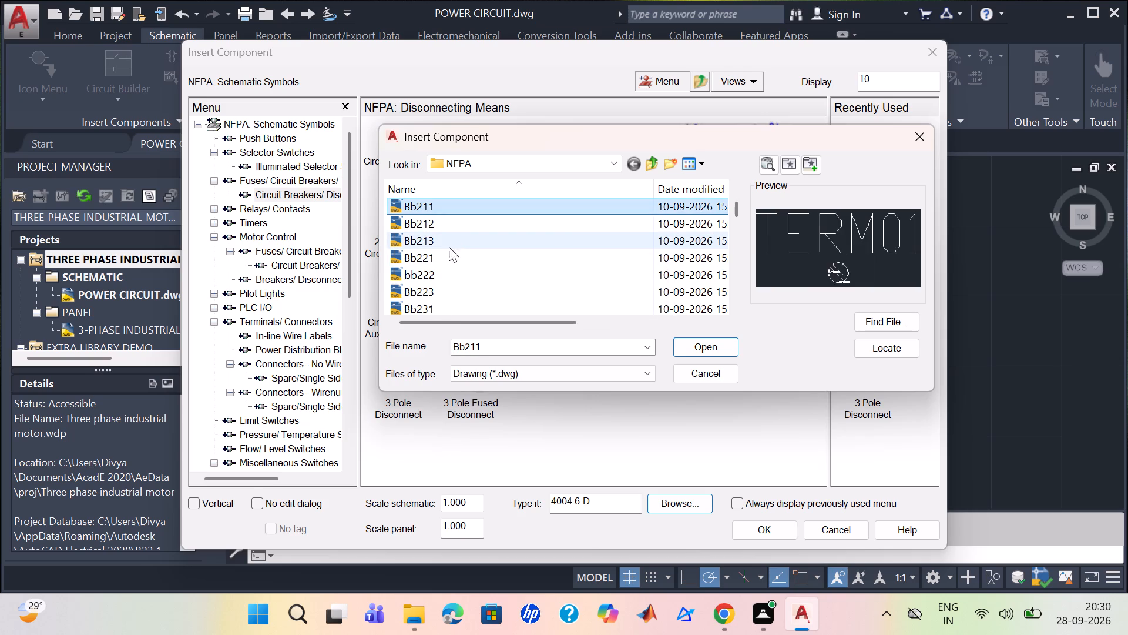
left_click(442, 259)
scroll(445, 252, "down", 1)
left_click(444, 248)
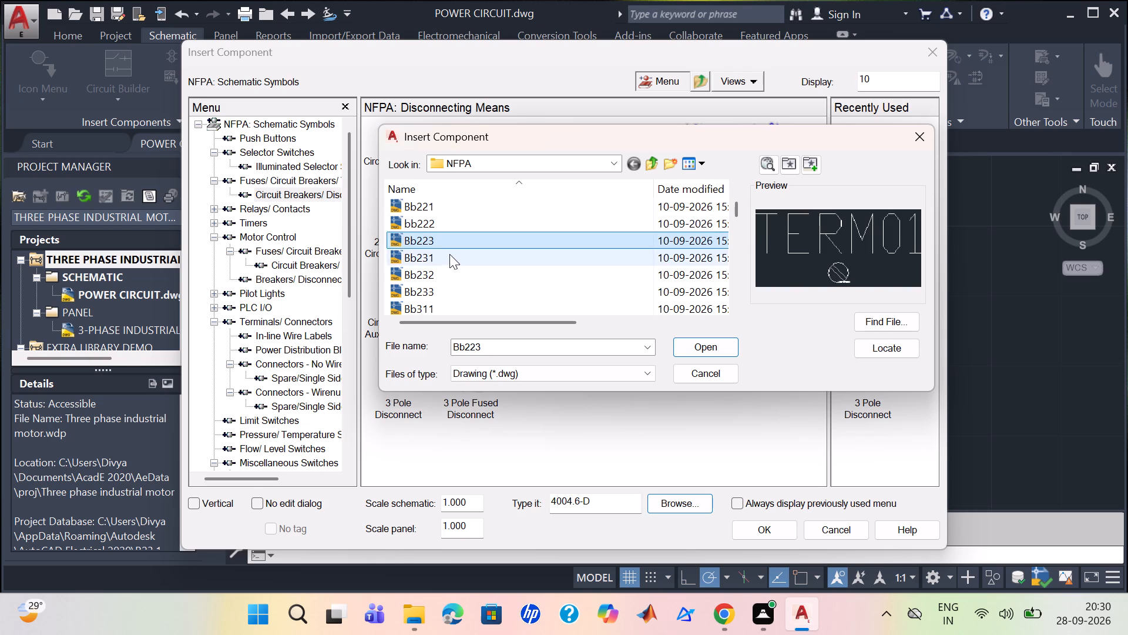
Preview the remaining Bb terminal drawings from Bb231 through Bb333 and Bb513 to Bb533.
left_click(449, 255)
scroll(452, 250, "down", 4)
left_click(448, 247)
scroll(449, 258, "down", 1)
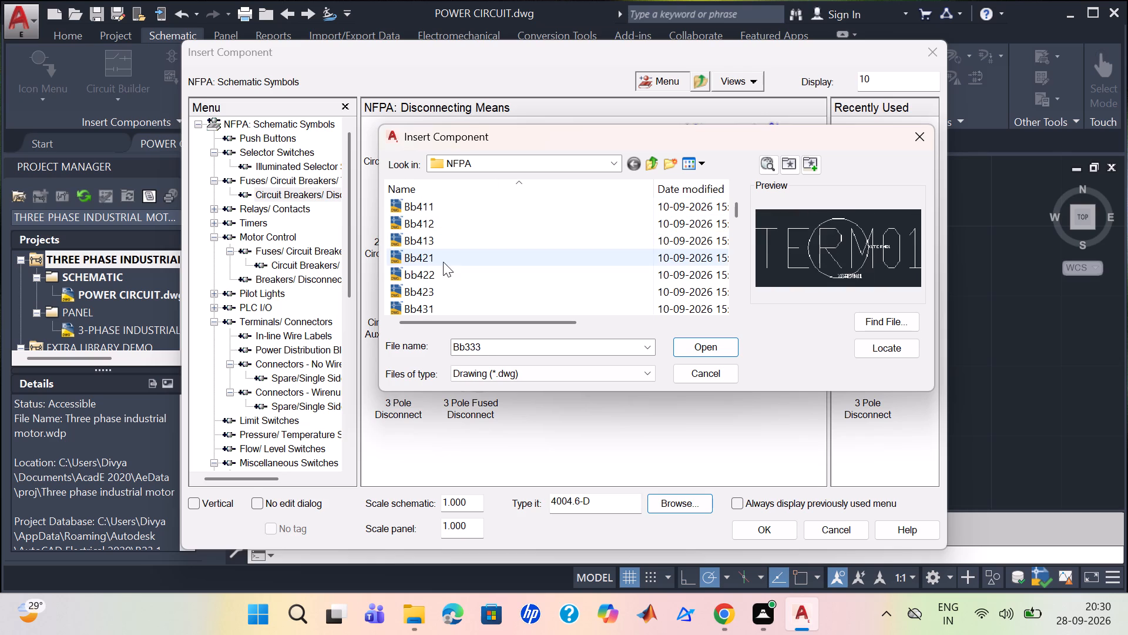
left_click(445, 252)
scroll(458, 248, "down", 3)
left_click(455, 245)
scroll(476, 243, "down", 2)
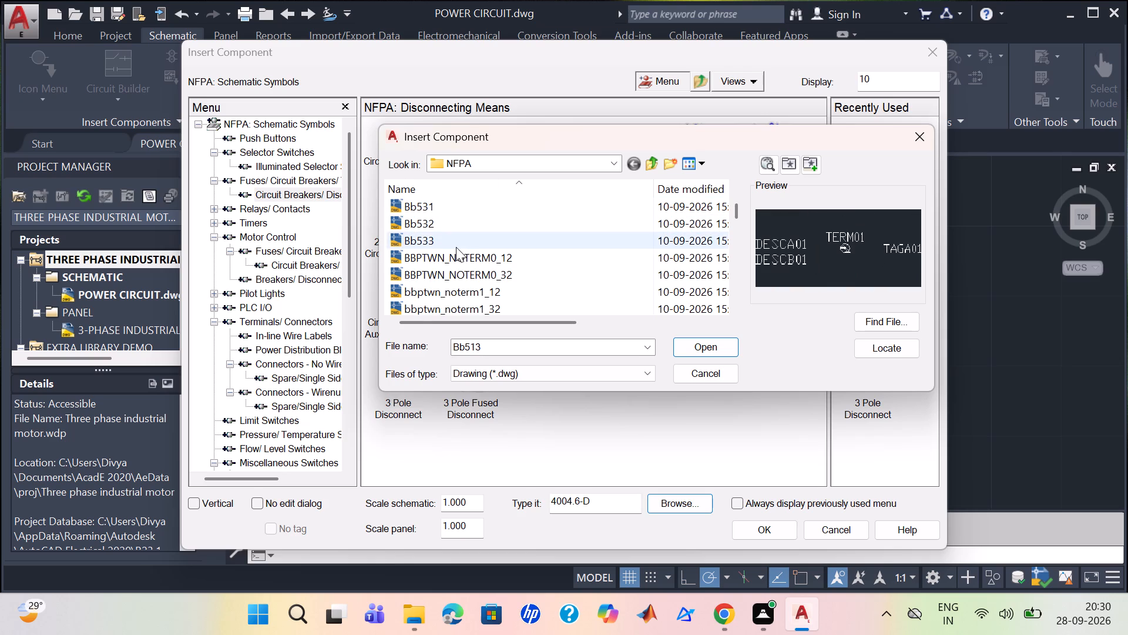
left_click(456, 247)
Preview the bbptwn drawings from bbptwn0_12 to bbptwn2_23 and the BBSTTN012 drawing with those following it.
scroll(462, 244, "down", 3)
left_click(462, 244)
scroll(494, 241, "down", 1)
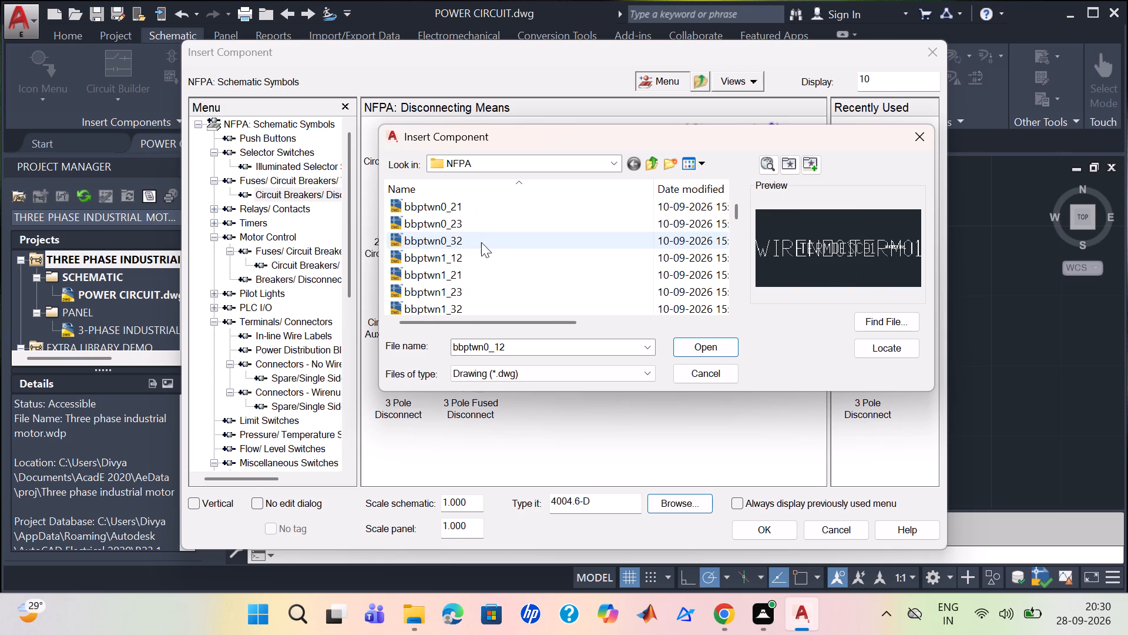
left_click(474, 239)
scroll(464, 253, "down", 2)
left_click(464, 249)
scroll(470, 246, "down", 1)
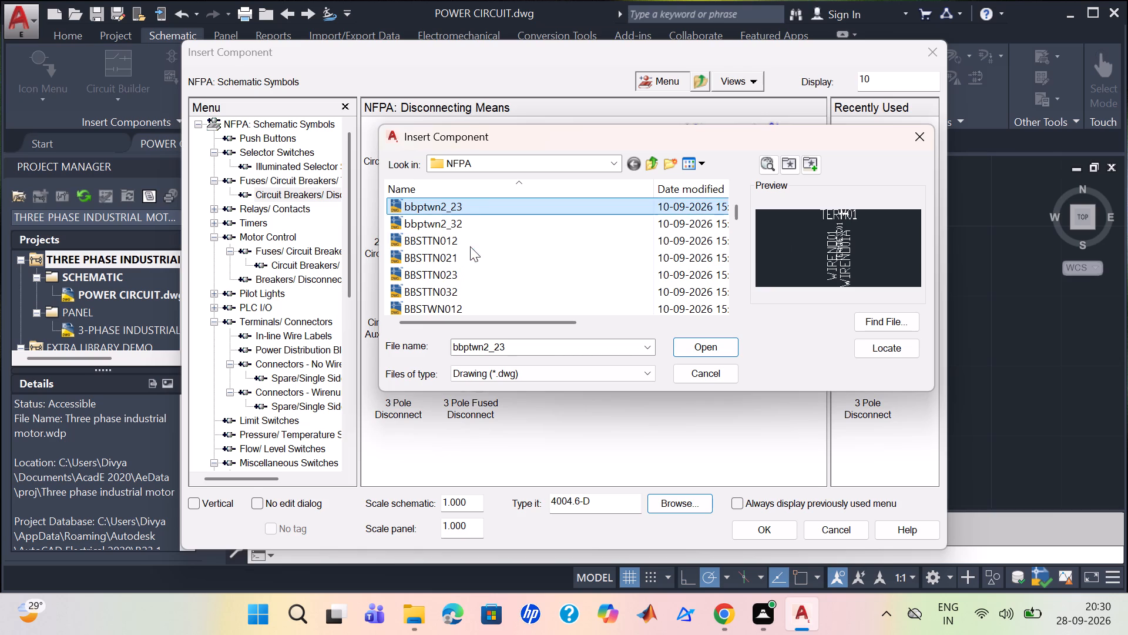
left_click(465, 247)
scroll(470, 250, "down", 1)
left_click(470, 249)
Preview the H--1_MULTI_CONN_NOCHG, ha1d2_inline and ha1d4_inline drawings.
scroll(489, 243, "down", 3)
left_click(465, 244)
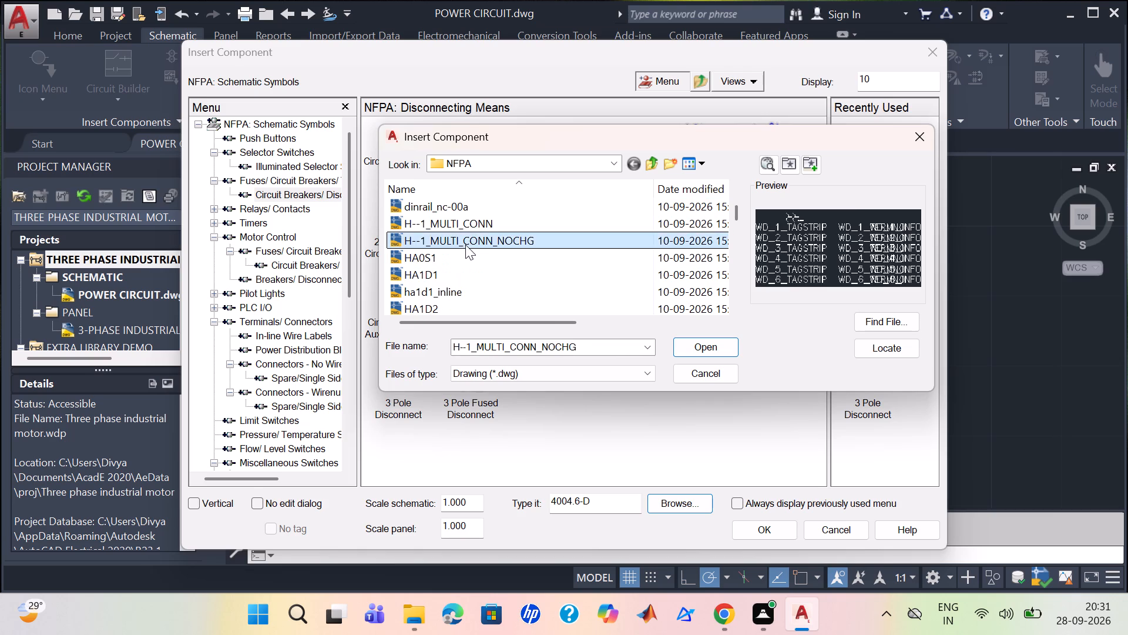
scroll(493, 233, "down", 2)
left_click(459, 249)
left_click(491, 231)
scroll(484, 239, "down", 1)
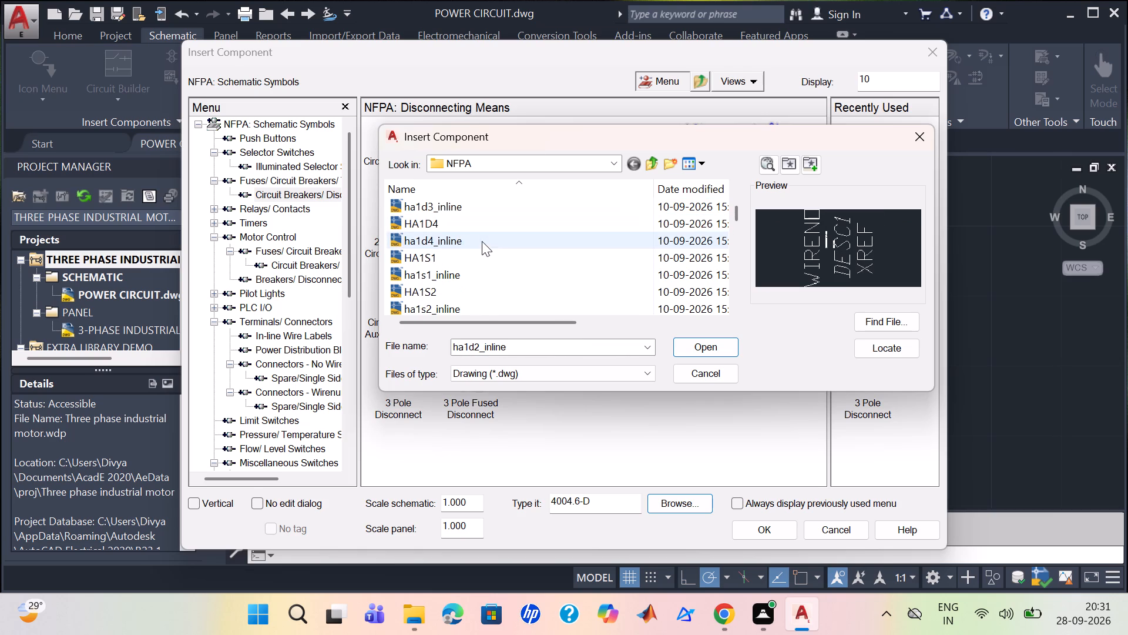
left_click(454, 245)
Preview the ha1 drawings from HA1S2 and ha1s2_inline through ha1s3_inline to Ha1x1y.
scroll(474, 241, "down", 1)
left_click(468, 241)
left_click(466, 252)
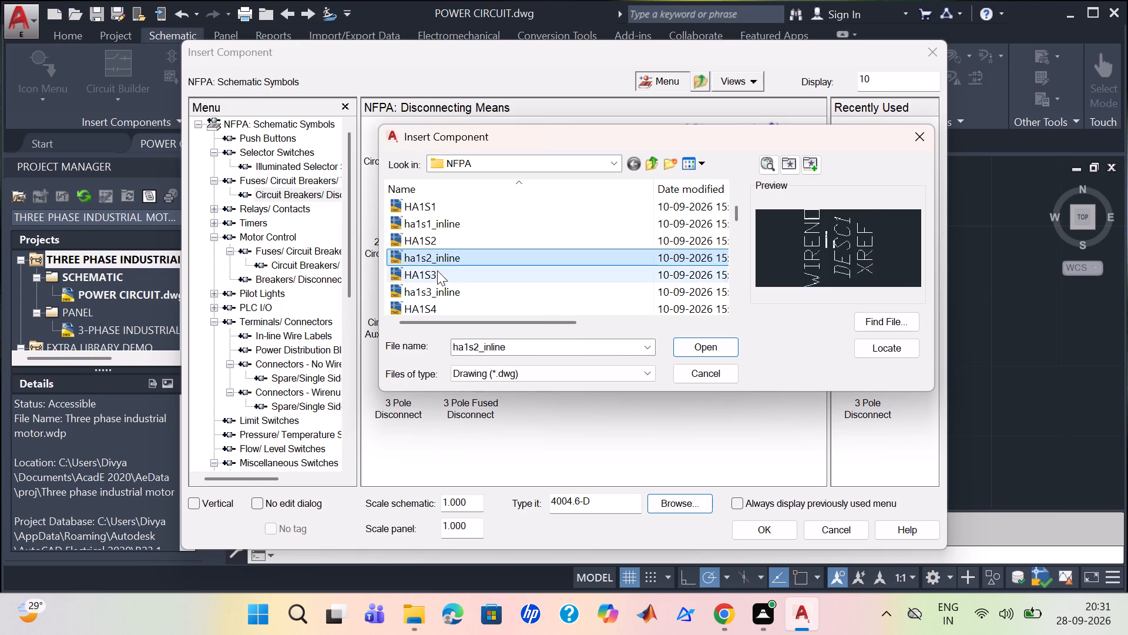
left_click(437, 270)
left_click(444, 285)
left_click(439, 295)
scroll(466, 260, "down", 3)
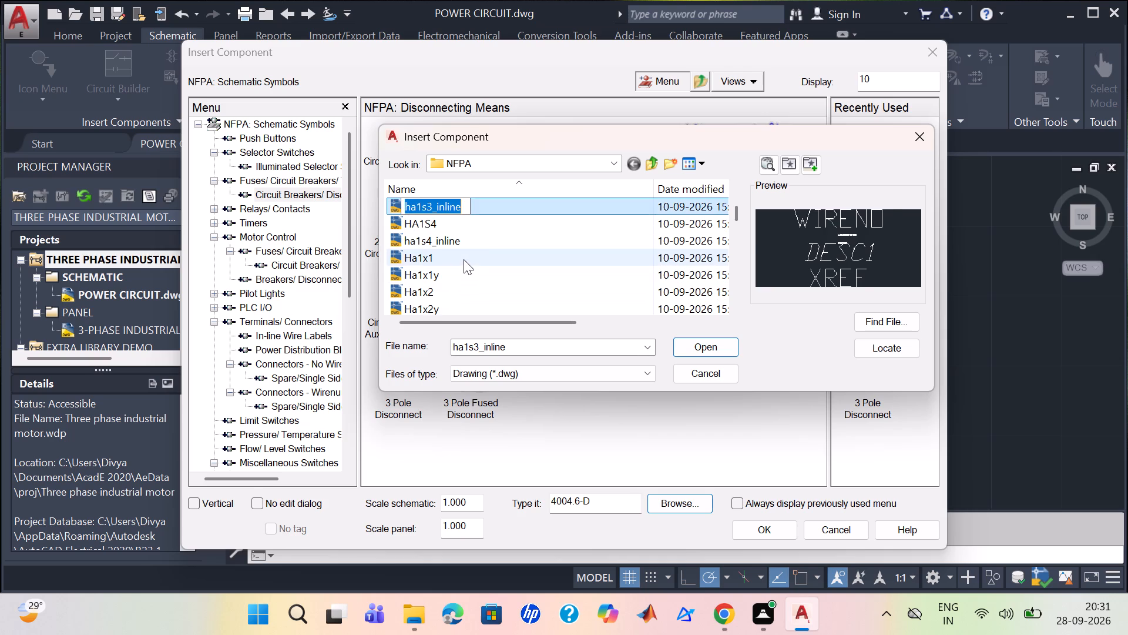
left_click(463, 253)
left_click_drag(478, 241, 480, 247)
left_click(459, 275)
Preview the ha2 drawings ha2d2_inline, HA2D3, ha2s2_inline and HA2S3.
scroll(459, 262, "down", 4)
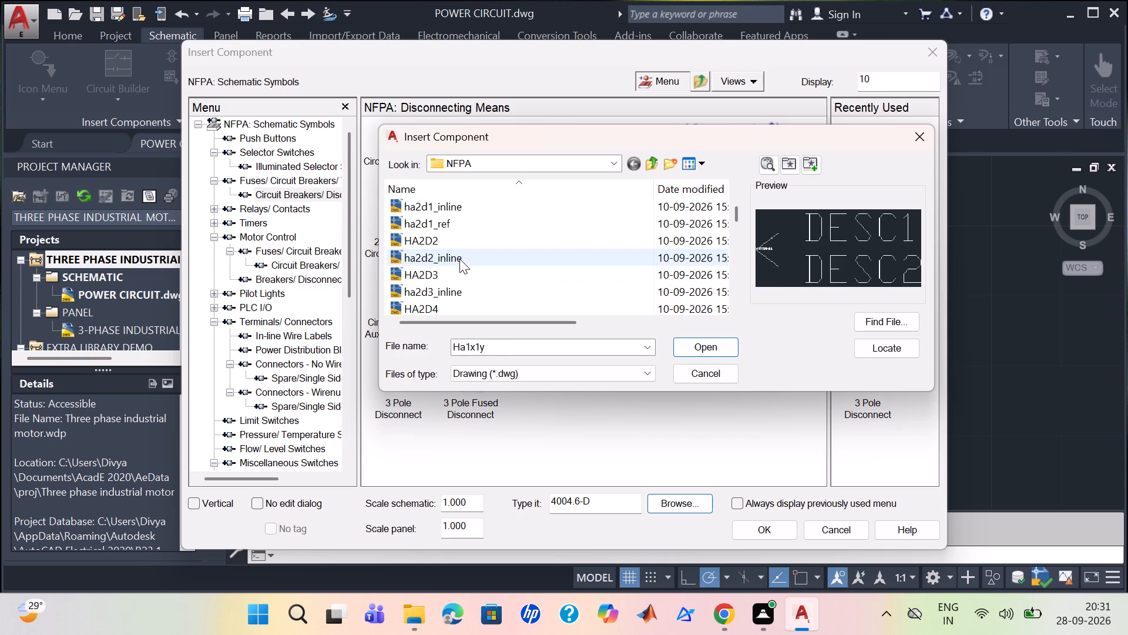
left_click(461, 259)
left_click(444, 278)
scroll(461, 265, "down", 3)
left_click(443, 263)
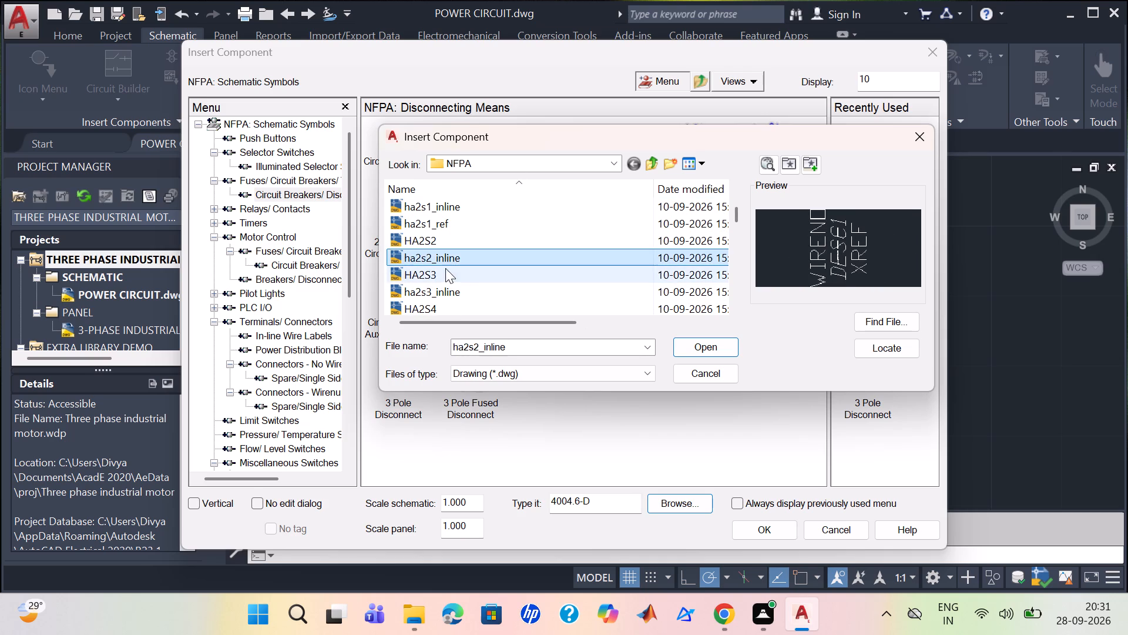
left_click(445, 274)
scroll(457, 260, "down", 2)
Preview the ha3 drawings from ha3d1_inline through ha3s1_inline and ha3s1_ref, ending with ha4d2.
left_click(454, 260)
scroll(481, 246, "down", 2)
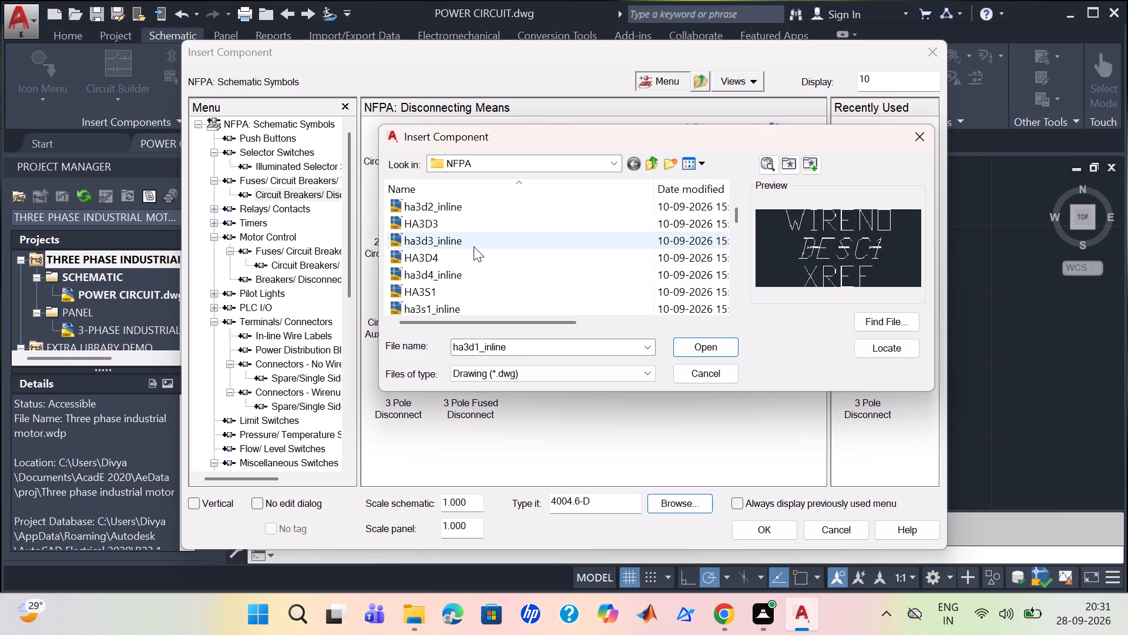
left_click(474, 246)
left_click(463, 259)
left_click(438, 276)
scroll(460, 258, "down", 1)
left_click(460, 258)
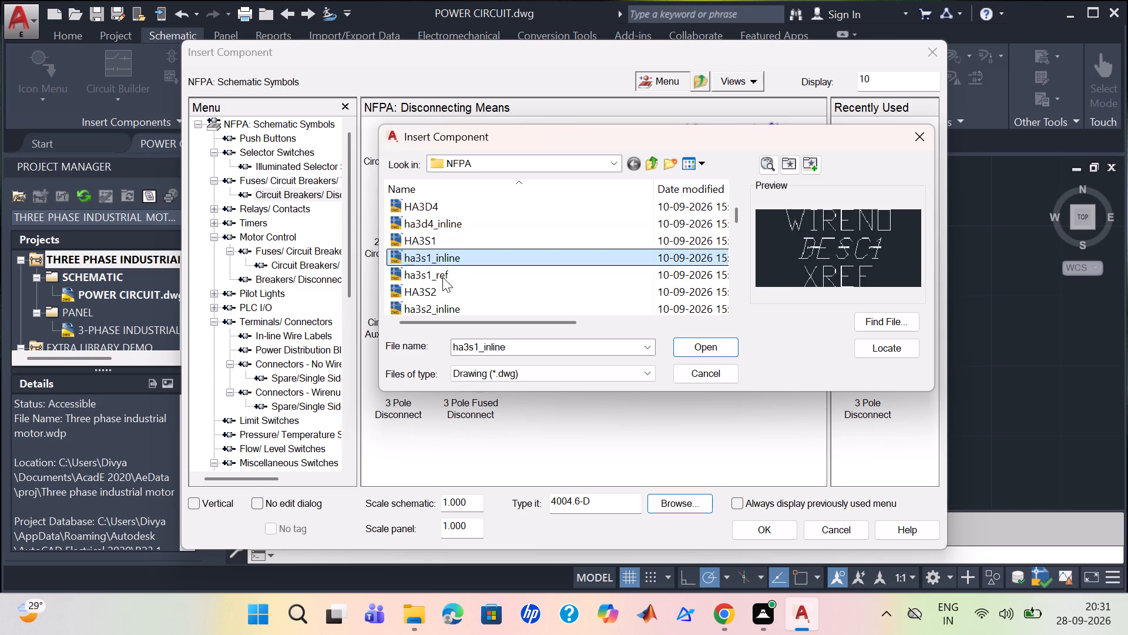
left_click(442, 277)
scroll(464, 256, "down", 6)
left_click_drag(466, 255, 467, 260)
scroll(449, 280, "down", 3)
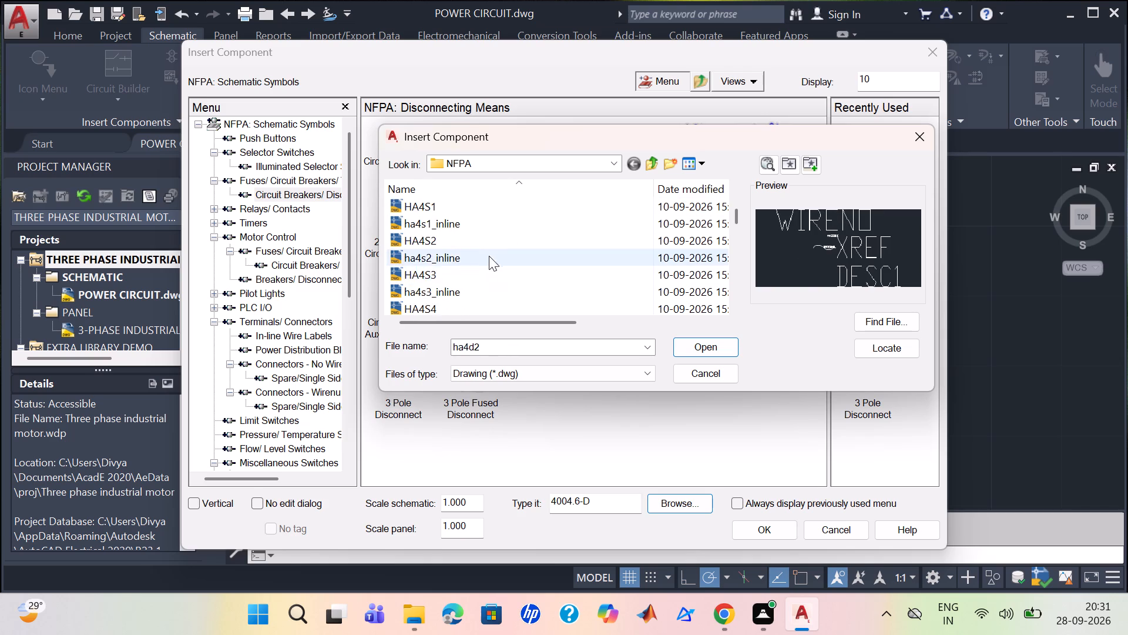
Preview the connector, breaker contact and diode drawings, including hc02_p1, Hcb21it and Hdi1tr.
scroll(491, 255, "down", 6)
left_click(491, 246)
scroll(491, 249, "down", 4)
left_click(500, 242)
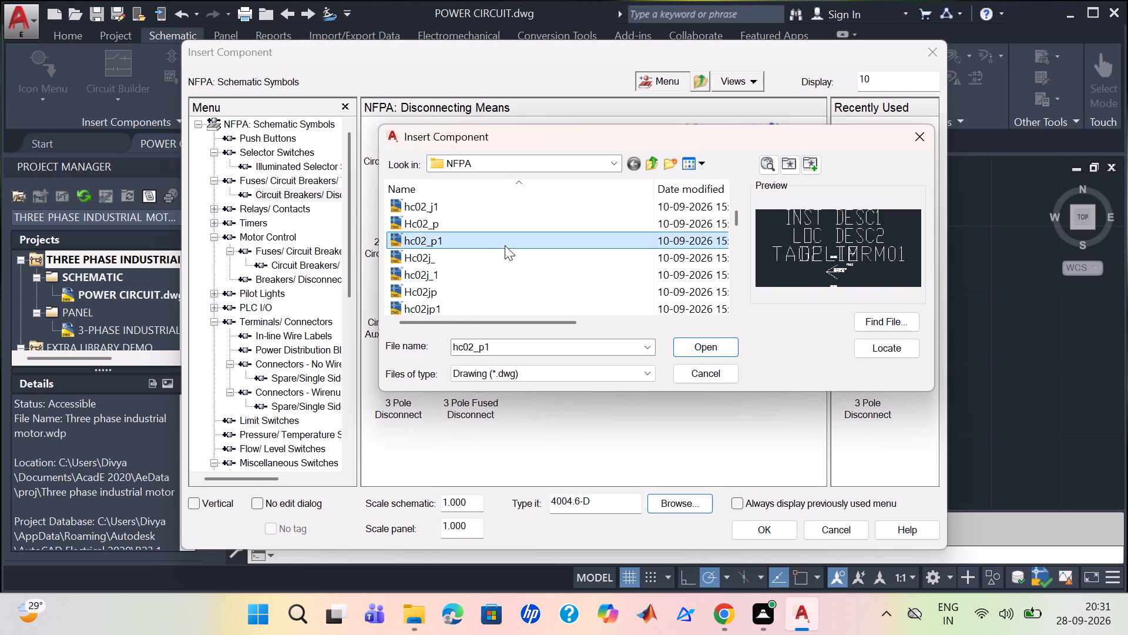
scroll(506, 241, "down", 4)
left_click(497, 241)
scroll(498, 238, "down", 3)
left_click(497, 232)
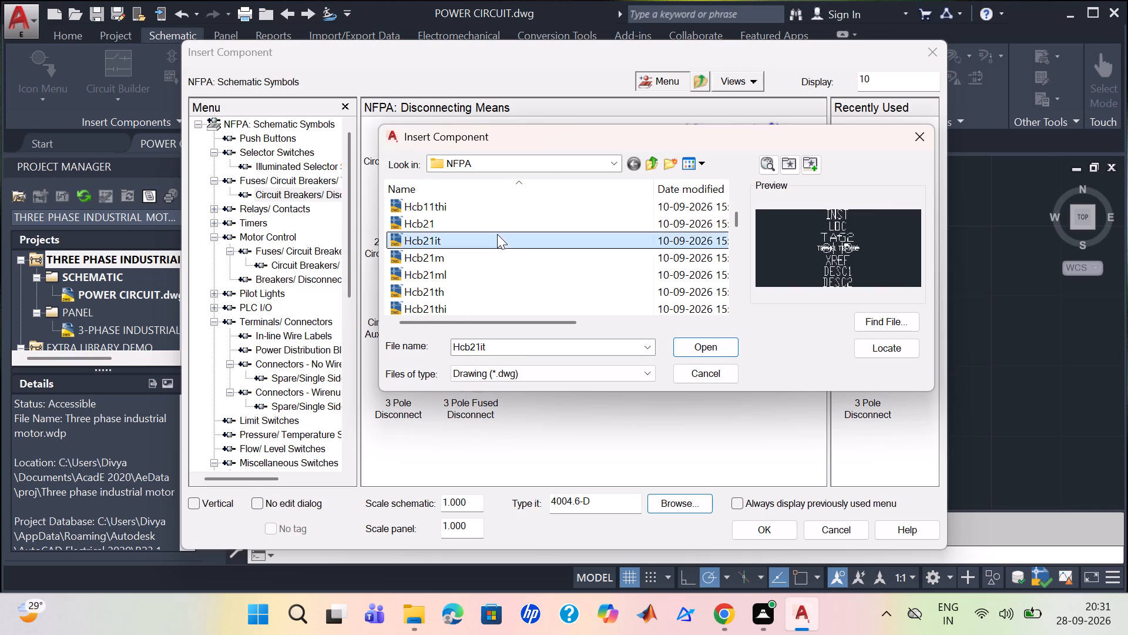
scroll(513, 230, "down", 20)
left_click(512, 235)
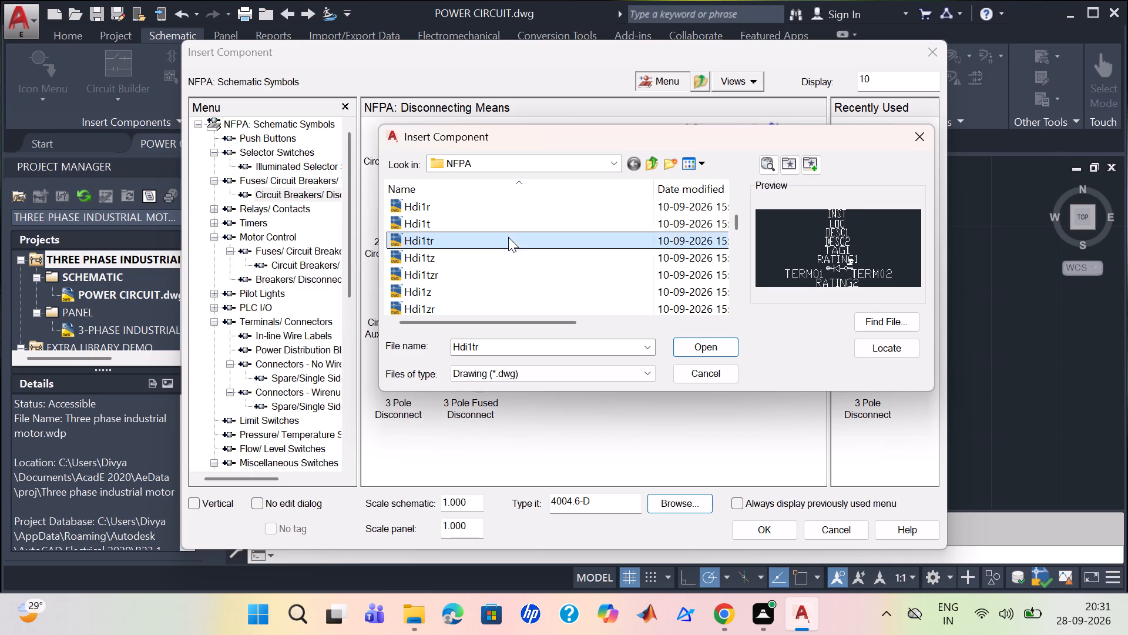
Preview the wway and Wdxxt drawings at the end of the NFPA library, and close the file browser without choosing one.
left_click_drag(738, 220, 713, 309)
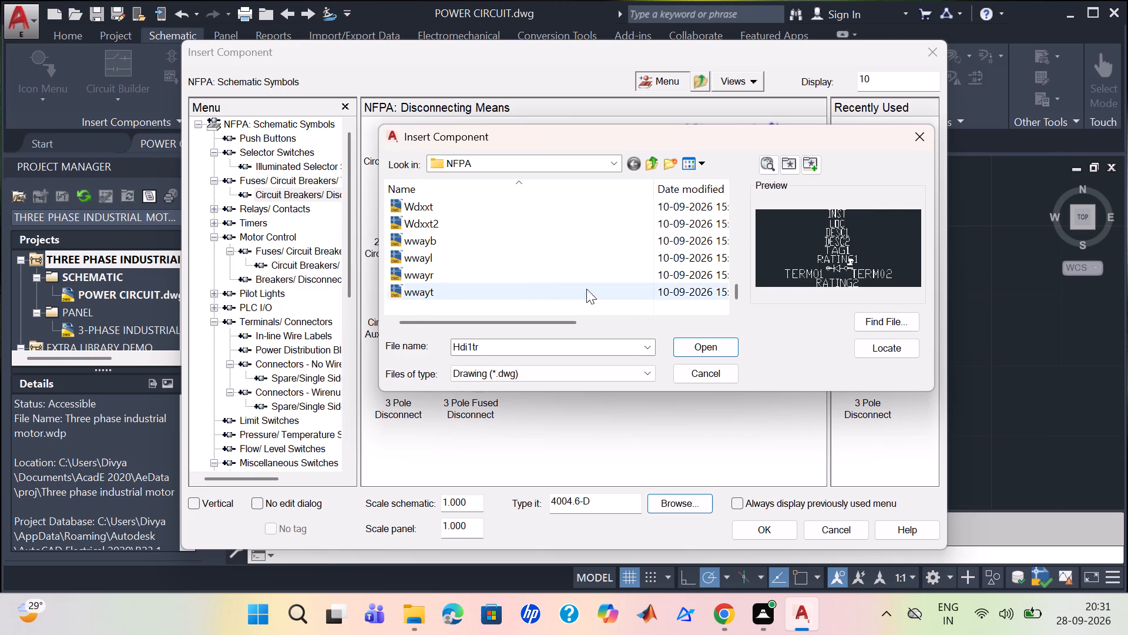
left_click_drag(518, 280, 525, 279)
left_click(599, 249)
left_click(486, 293)
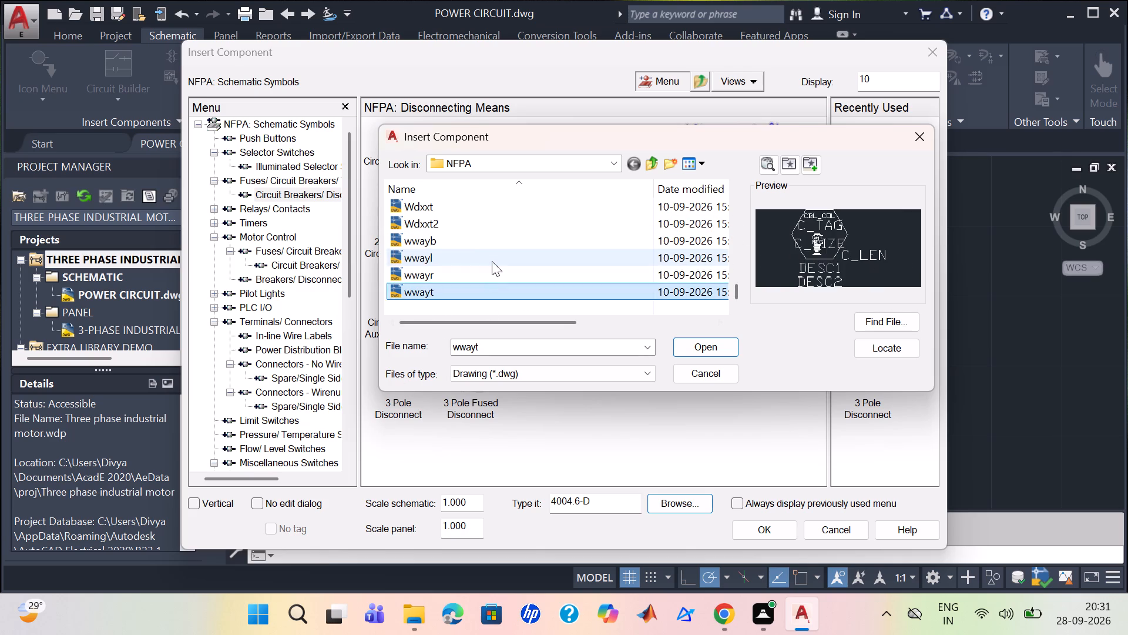
left_click(492, 261)
left_click(549, 229)
scroll(606, 241, "down", 1)
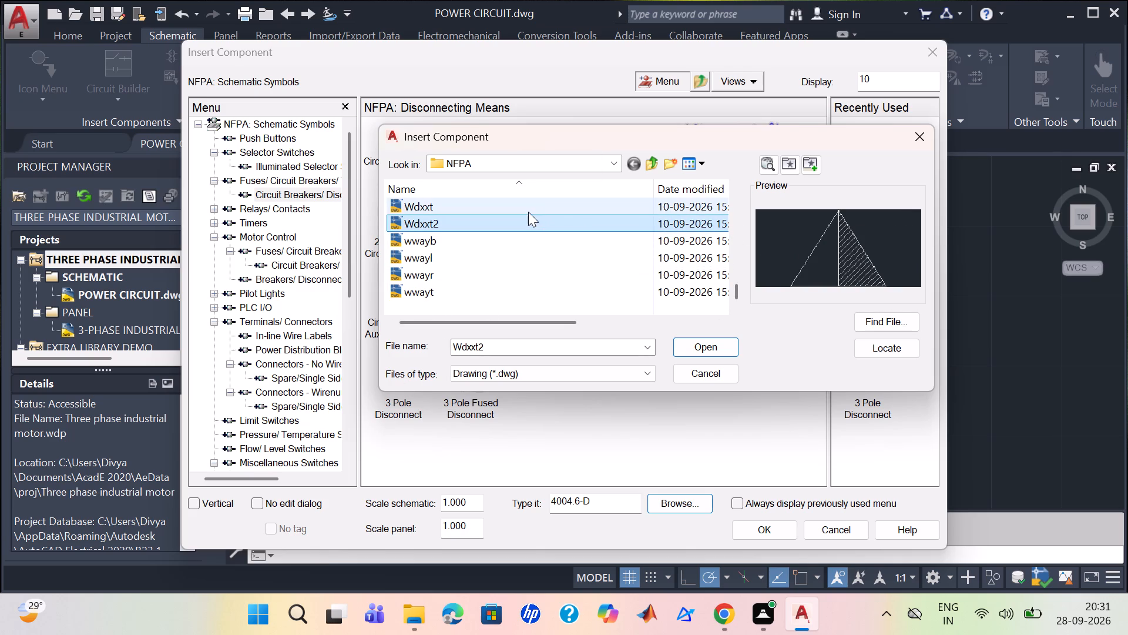
left_click(528, 212)
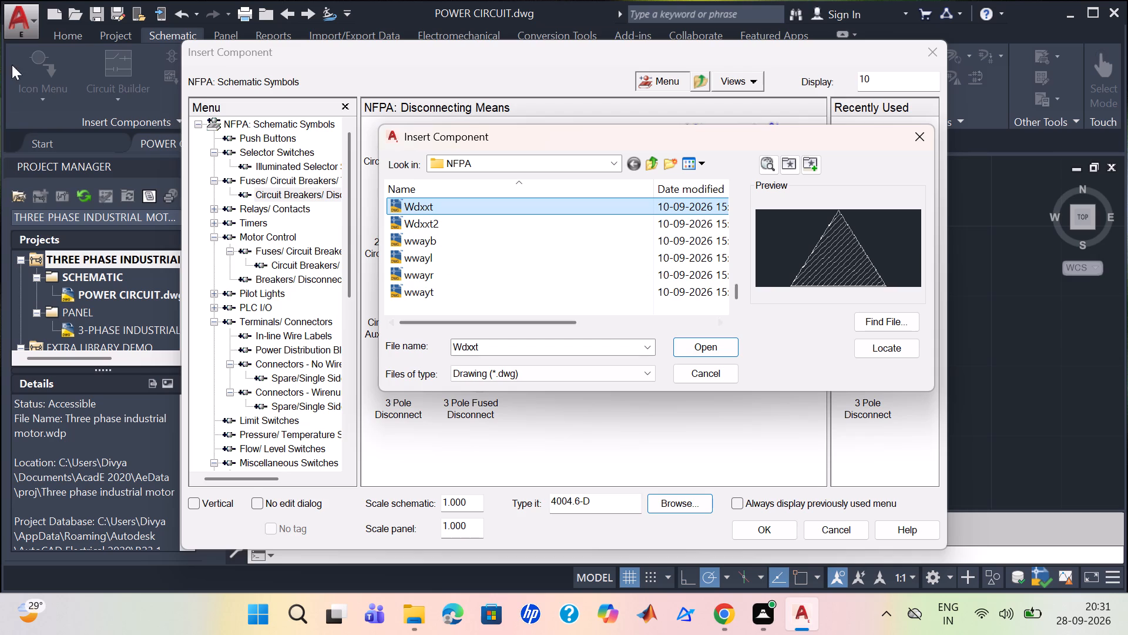
left_click(618, 168)
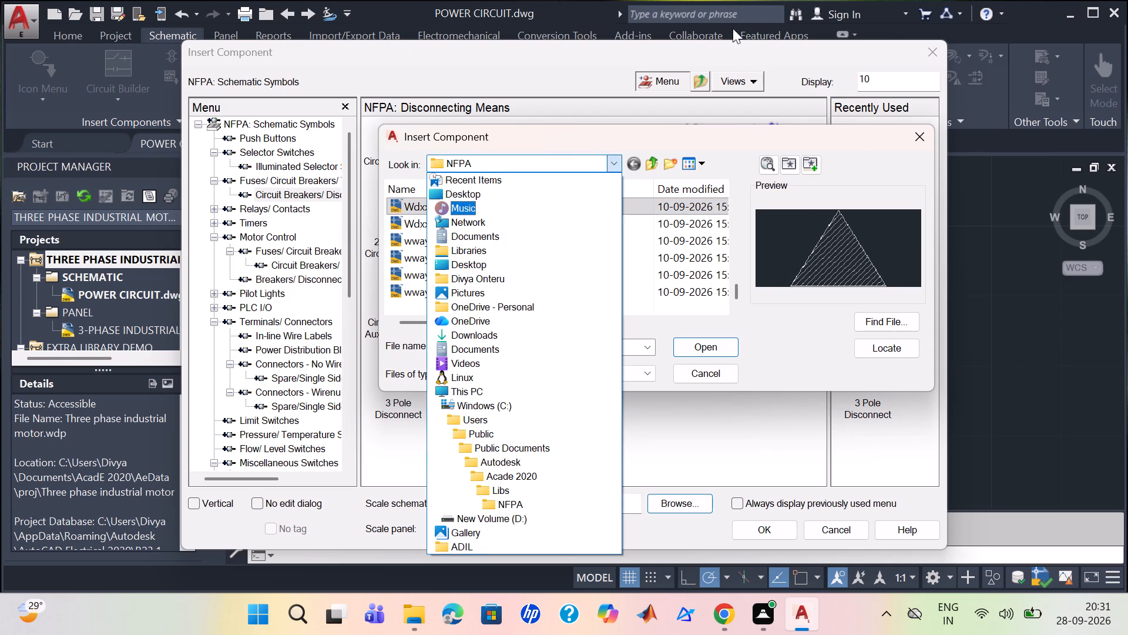
left_click(920, 133)
left_click(917, 134)
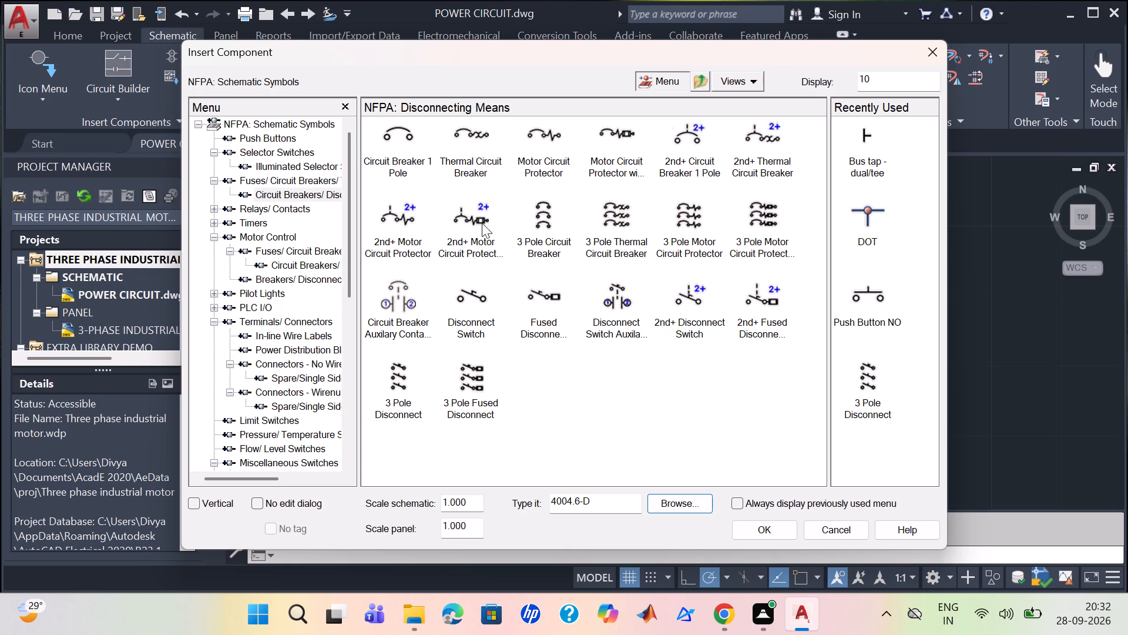
Close the symbol browser and review the component properties of breaker CB-1 without changing them.
left_click(943, 45)
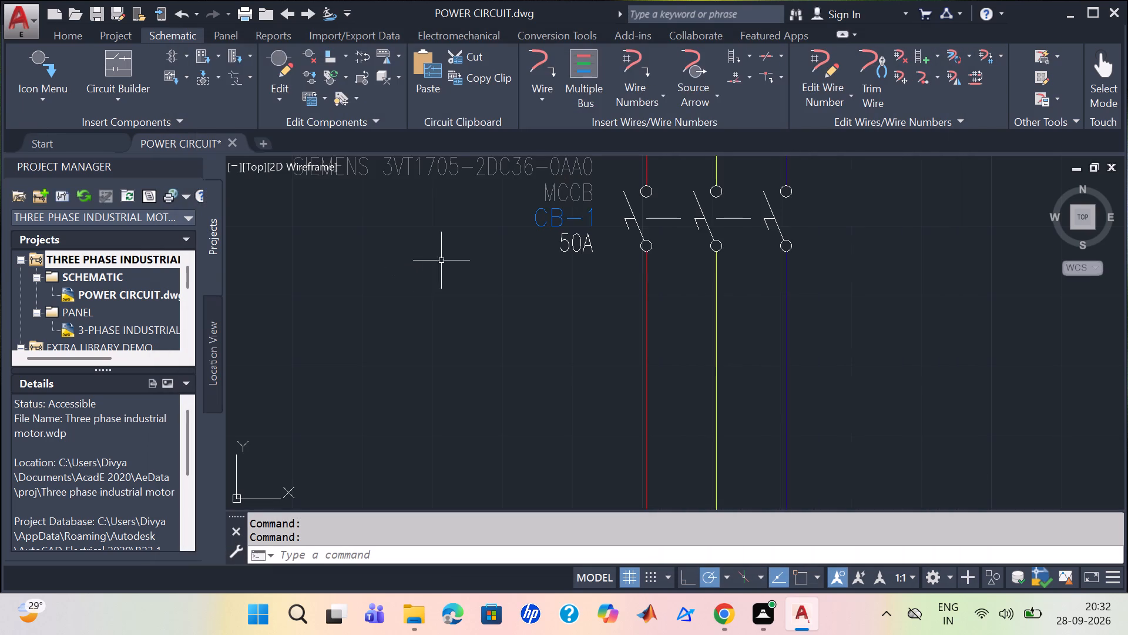
middle_click_drag(723, 200, 723, 201)
middle_click_drag(723, 201, 646, 268)
scroll(584, 256, "up", 1)
left_click(565, 263)
right_click(565, 258)
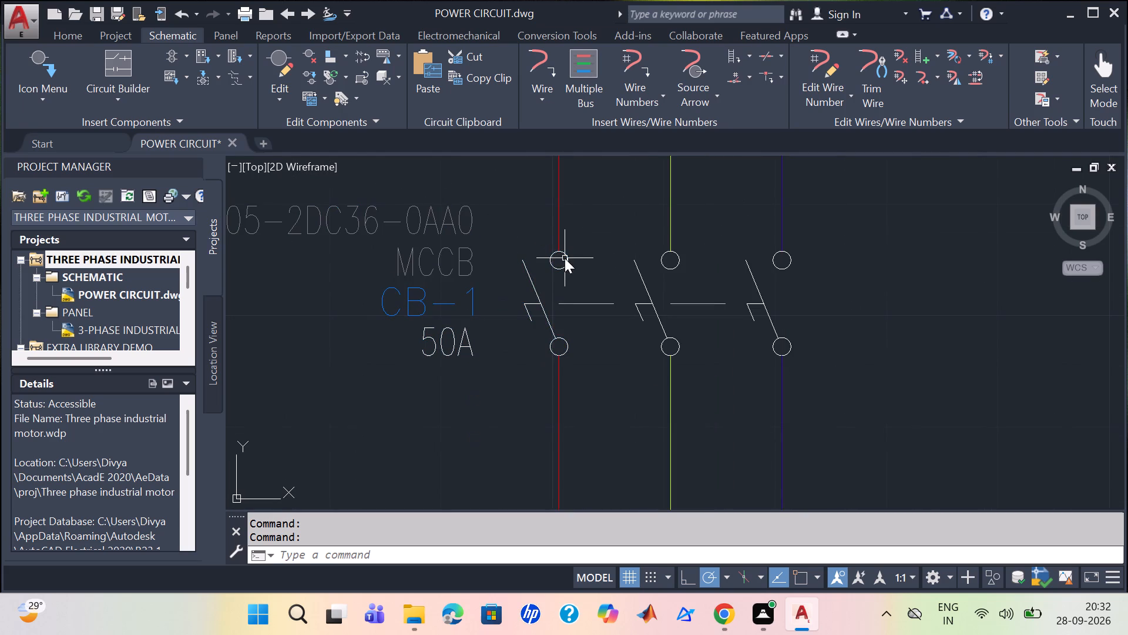
left_click(573, 211)
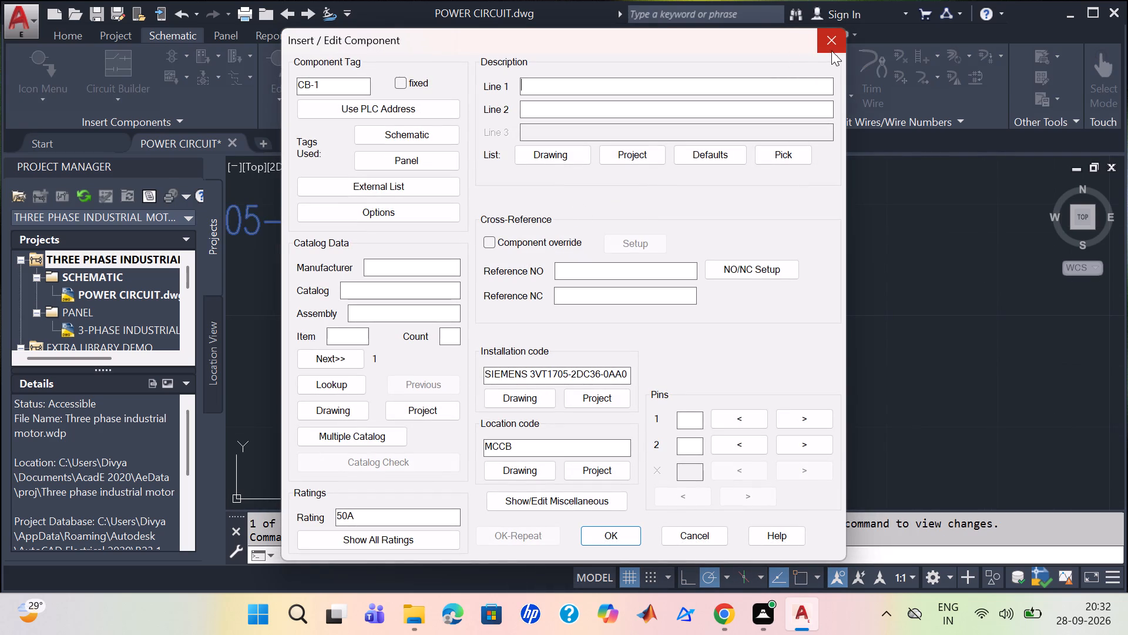
left_click(831, 48)
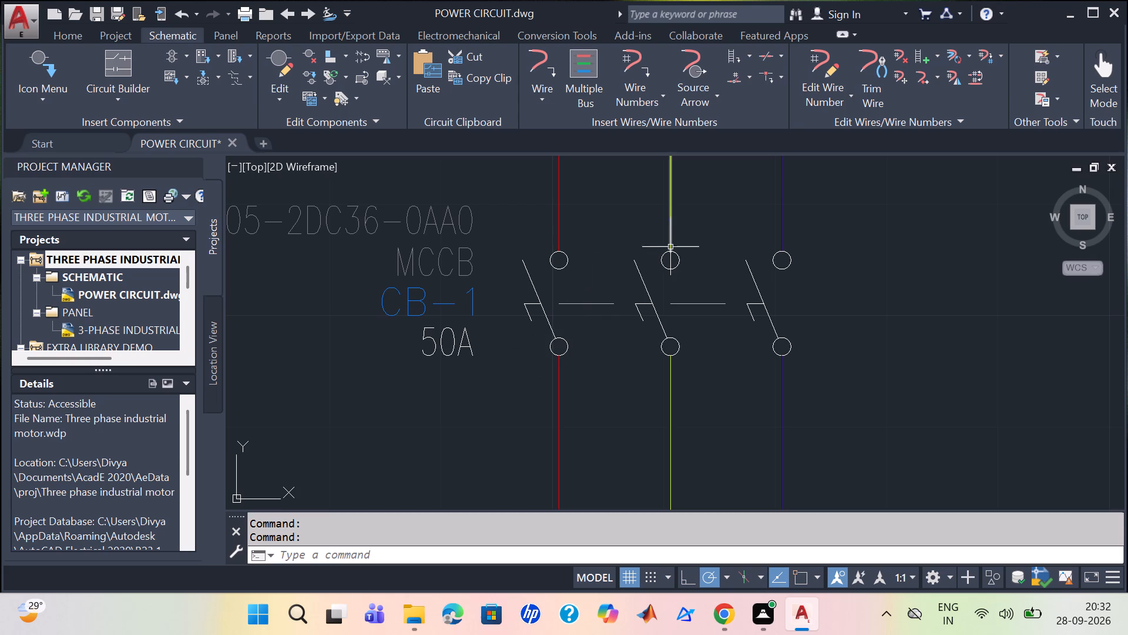
right_click(672, 254)
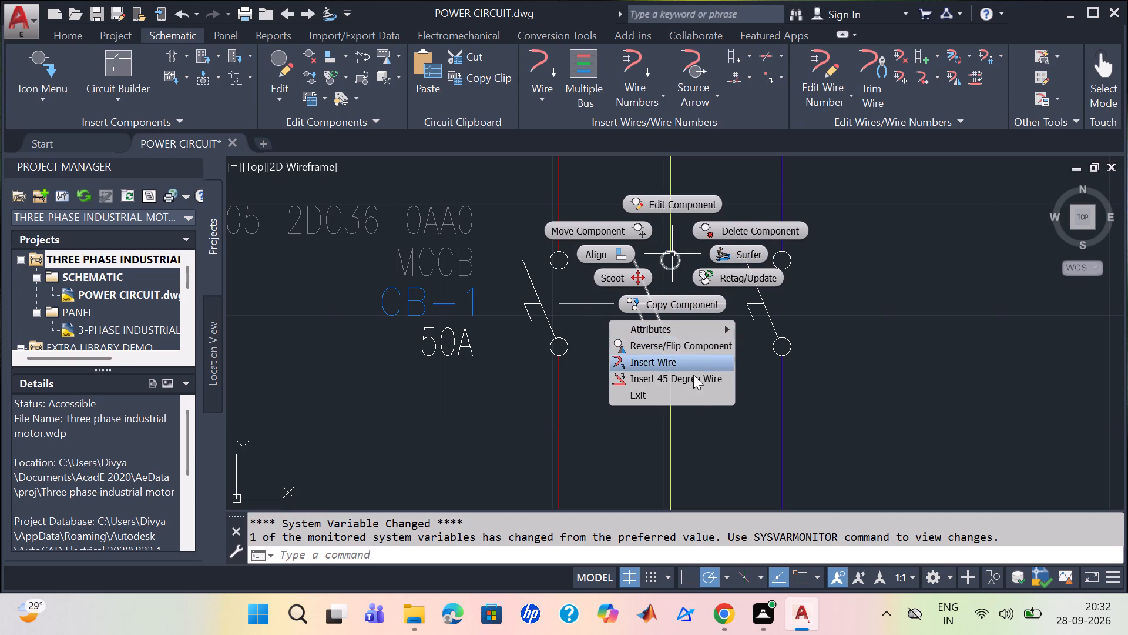
left_click(843, 361)
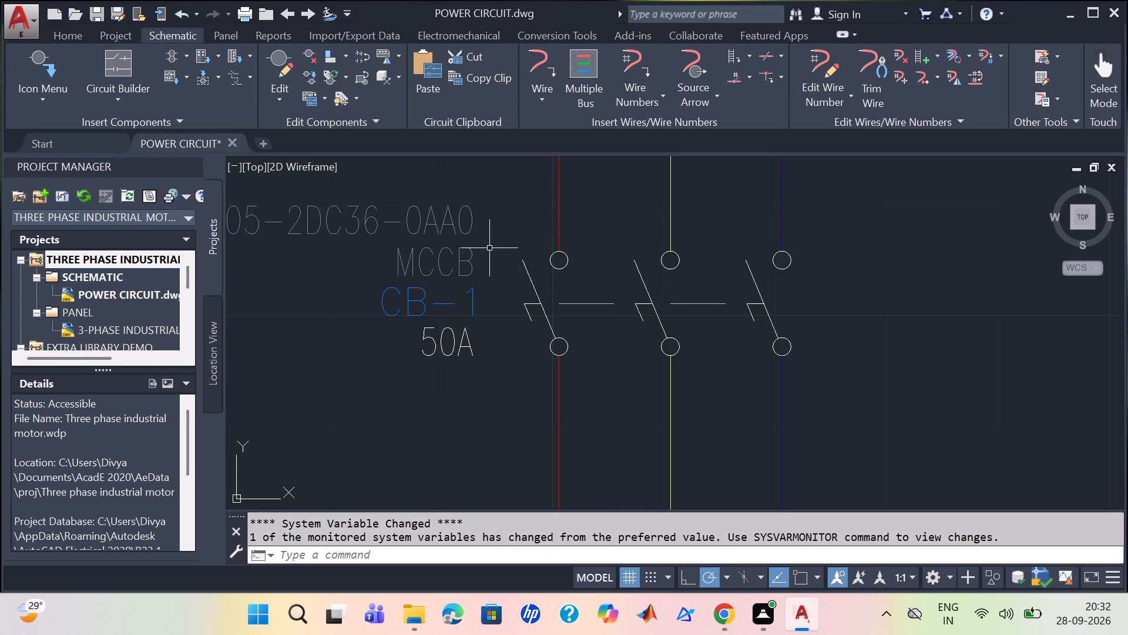
left_click(282, 101)
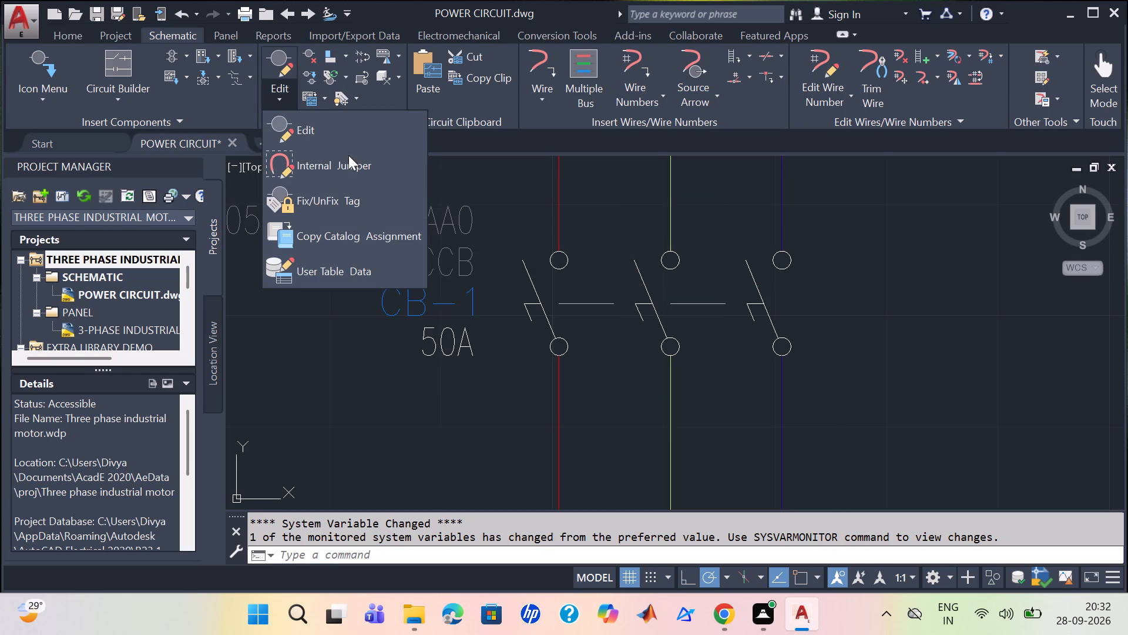
left_click(349, 131)
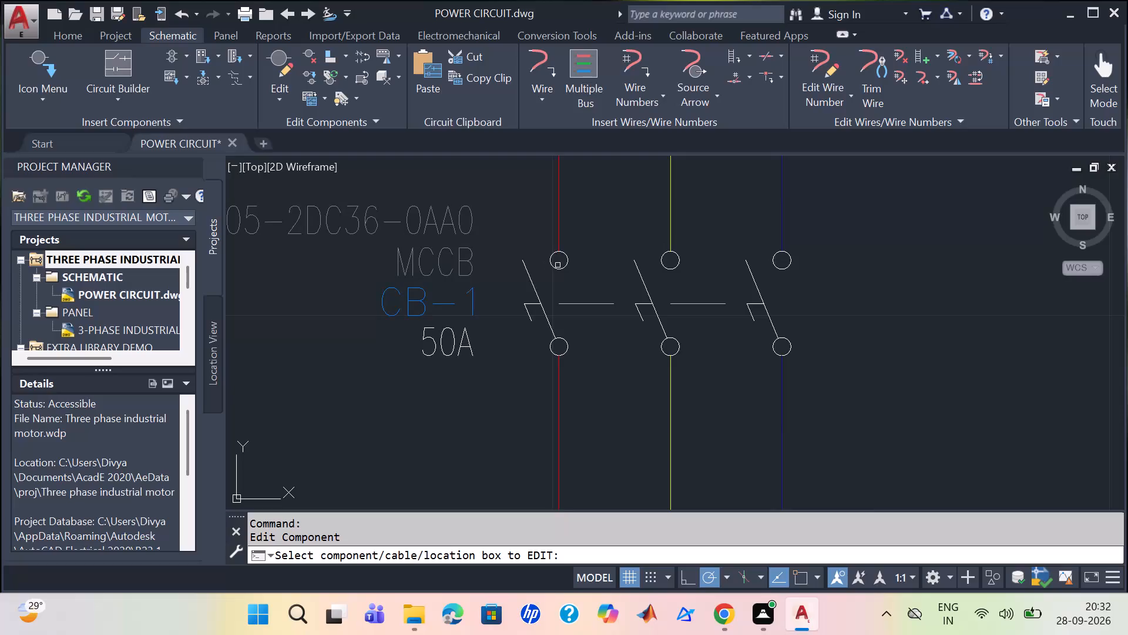
left_click(565, 266)
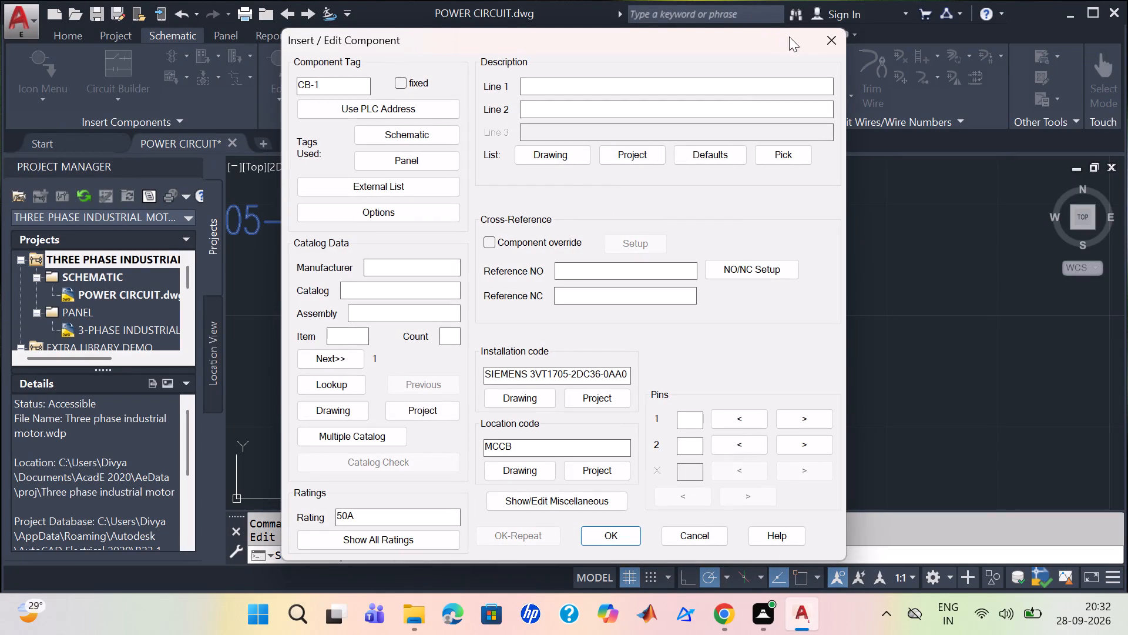
left_click(821, 41)
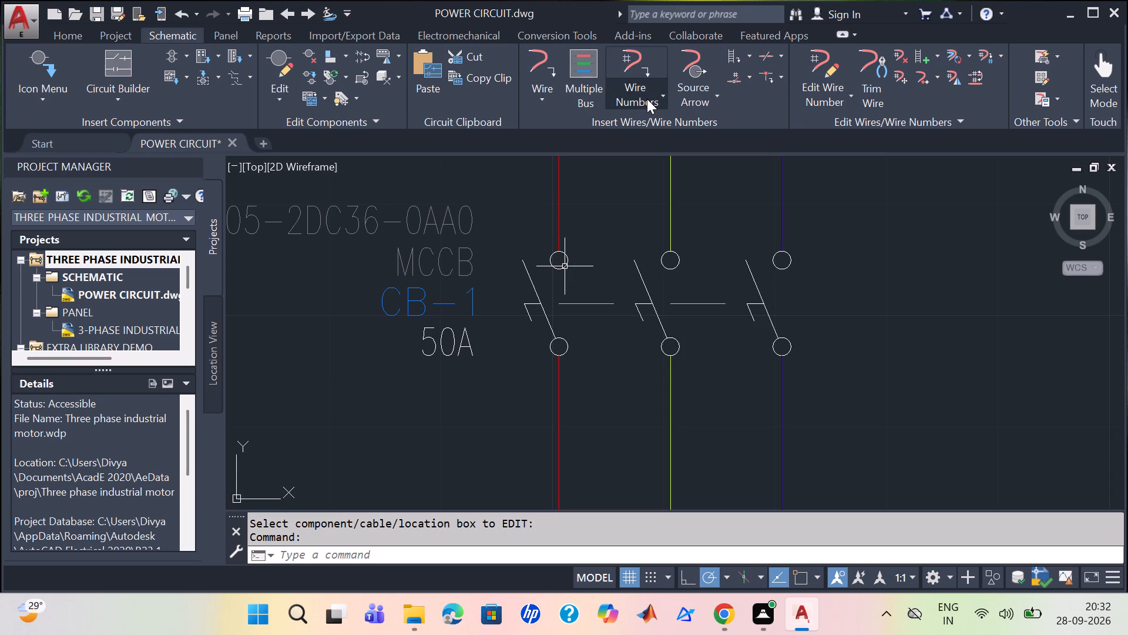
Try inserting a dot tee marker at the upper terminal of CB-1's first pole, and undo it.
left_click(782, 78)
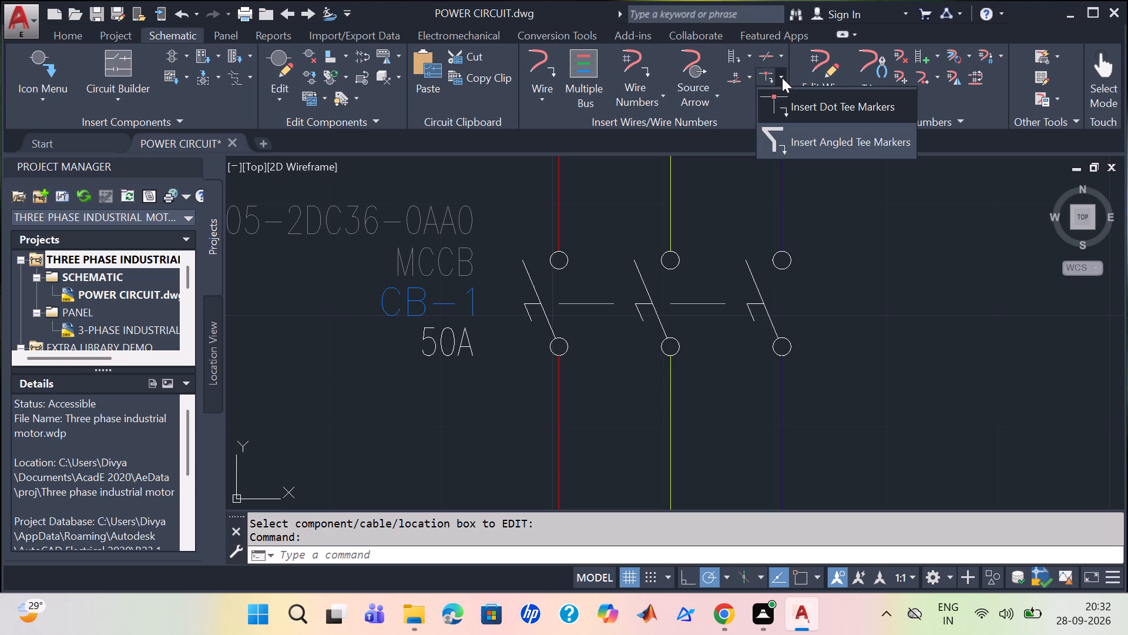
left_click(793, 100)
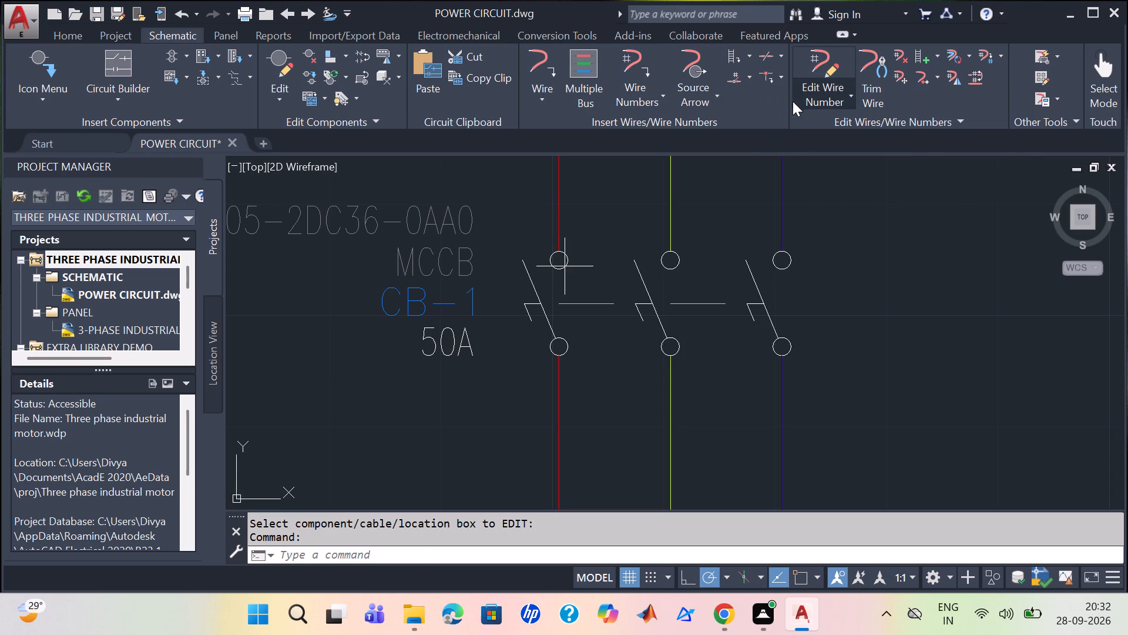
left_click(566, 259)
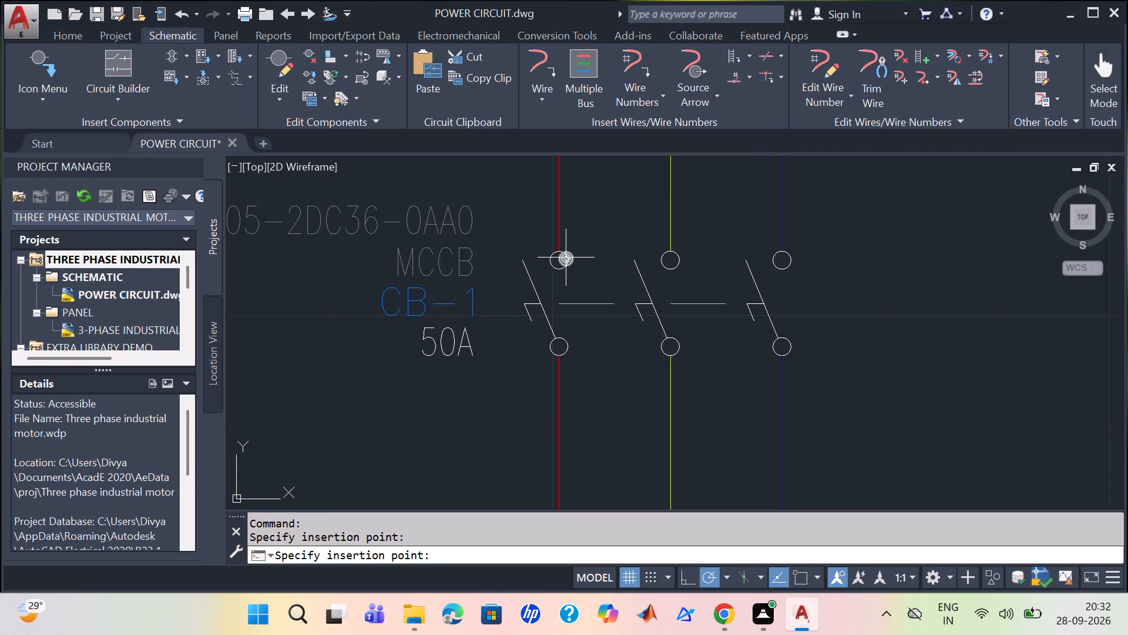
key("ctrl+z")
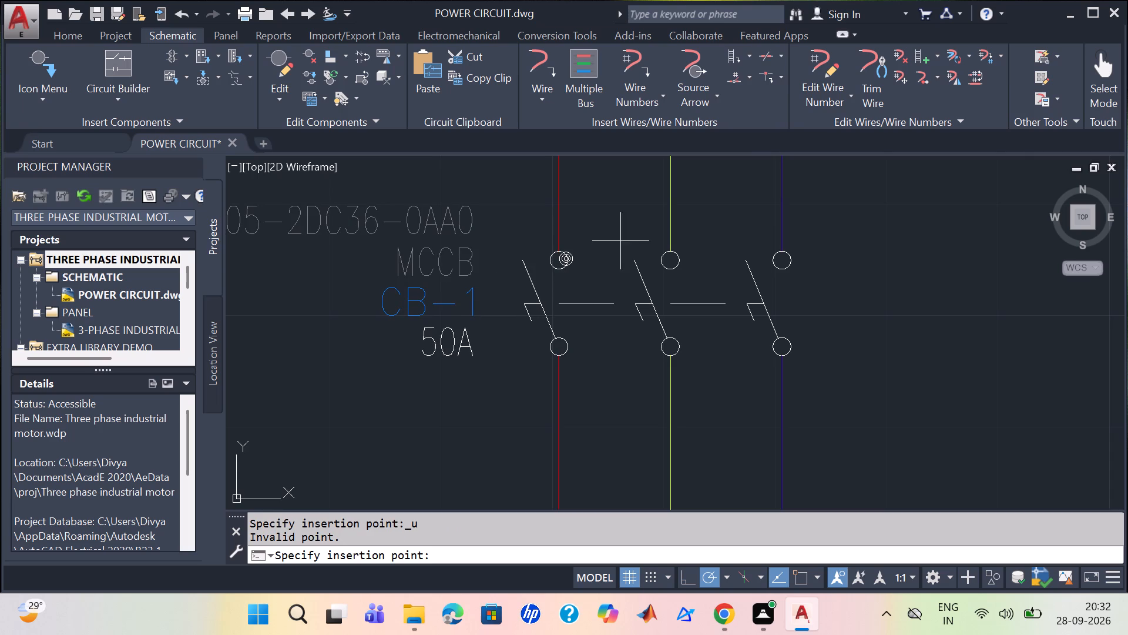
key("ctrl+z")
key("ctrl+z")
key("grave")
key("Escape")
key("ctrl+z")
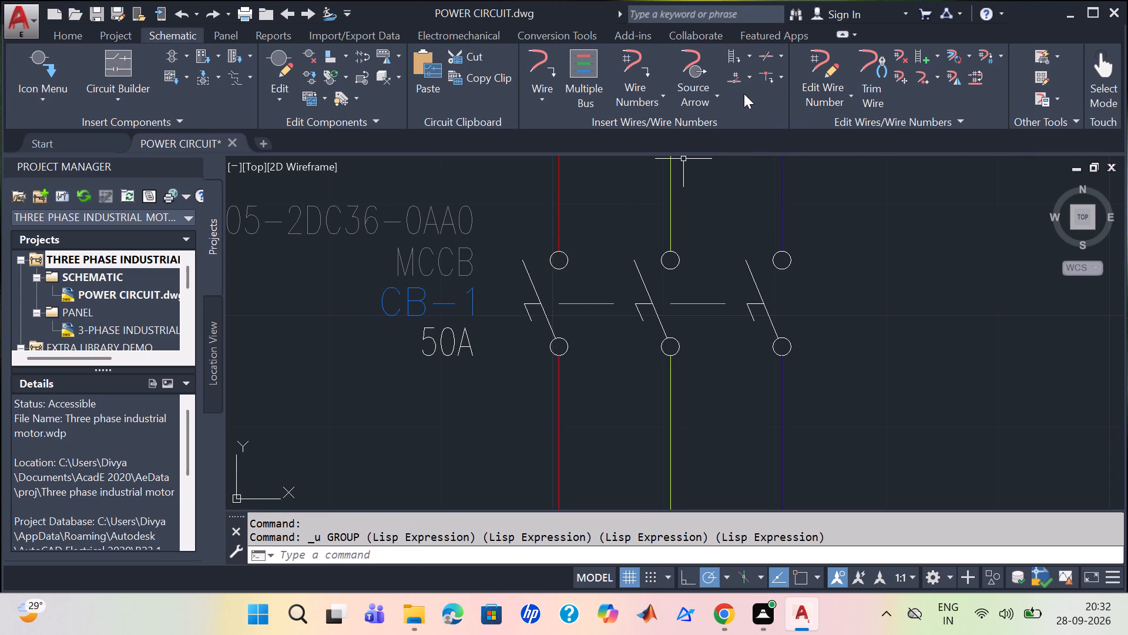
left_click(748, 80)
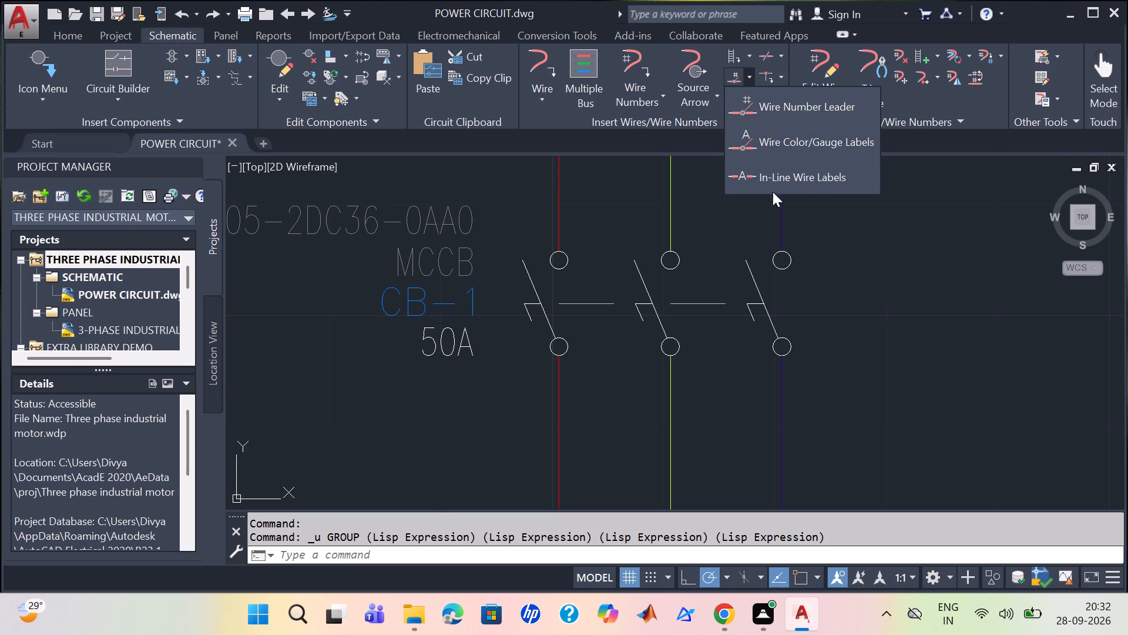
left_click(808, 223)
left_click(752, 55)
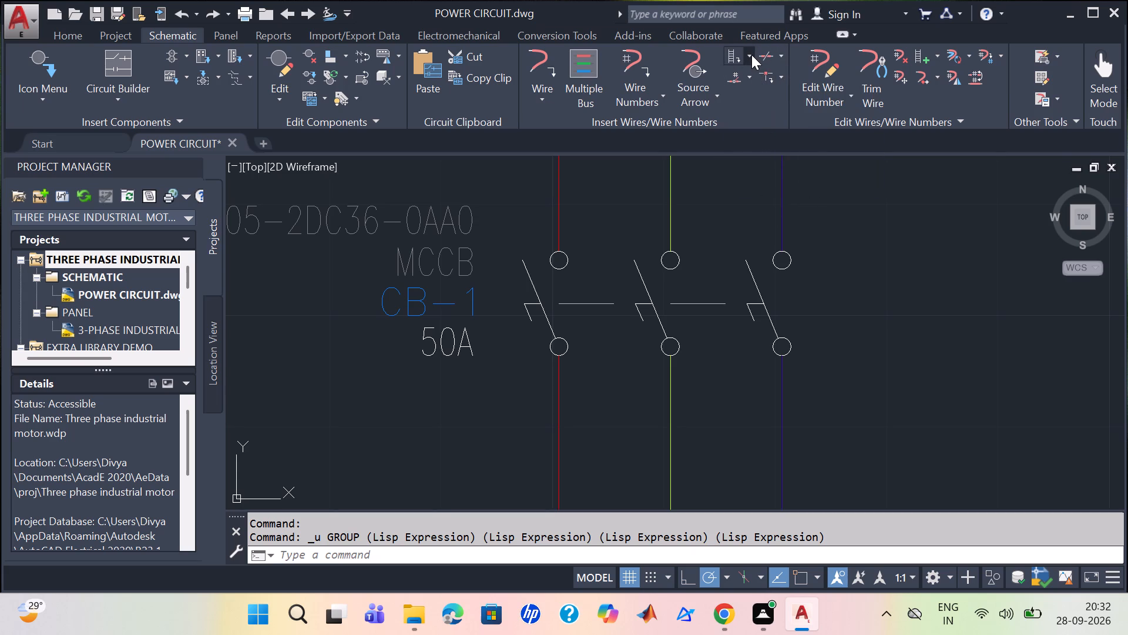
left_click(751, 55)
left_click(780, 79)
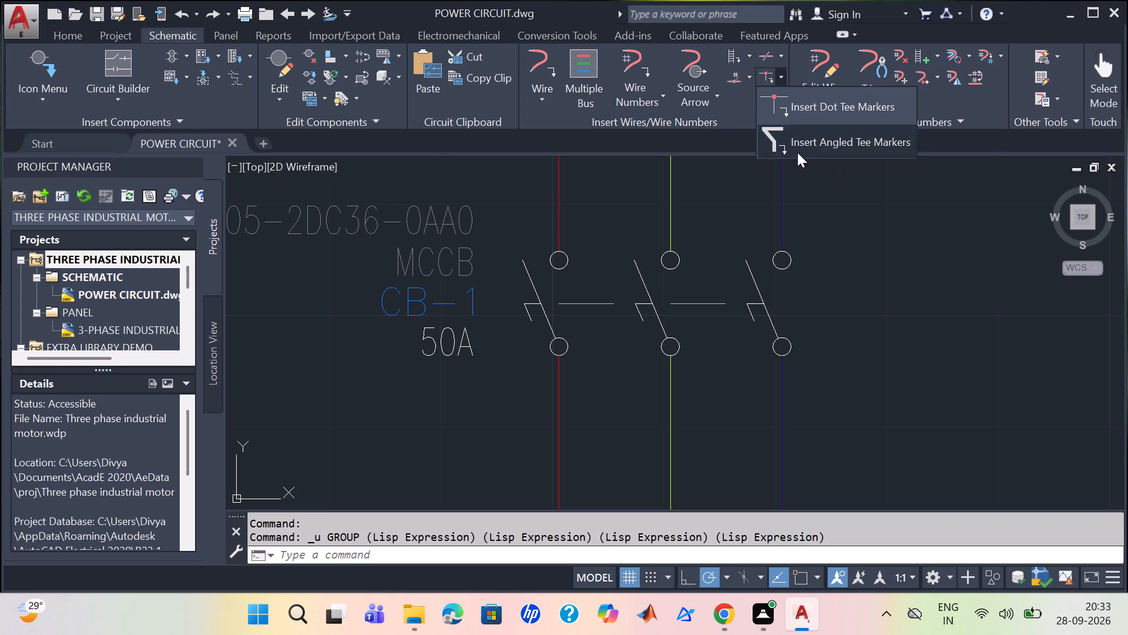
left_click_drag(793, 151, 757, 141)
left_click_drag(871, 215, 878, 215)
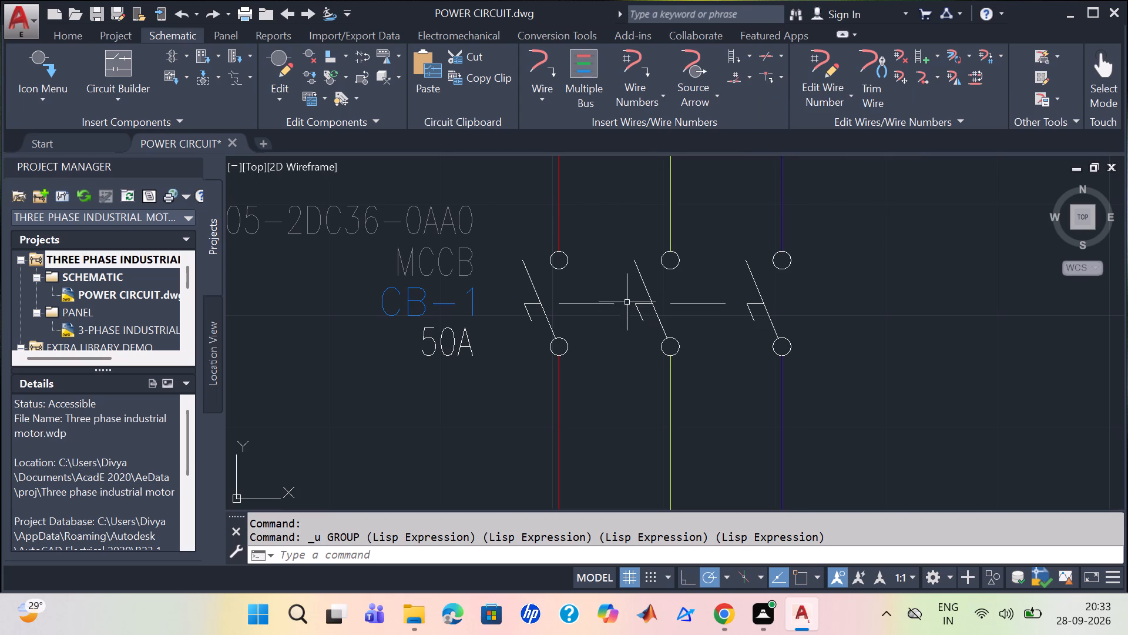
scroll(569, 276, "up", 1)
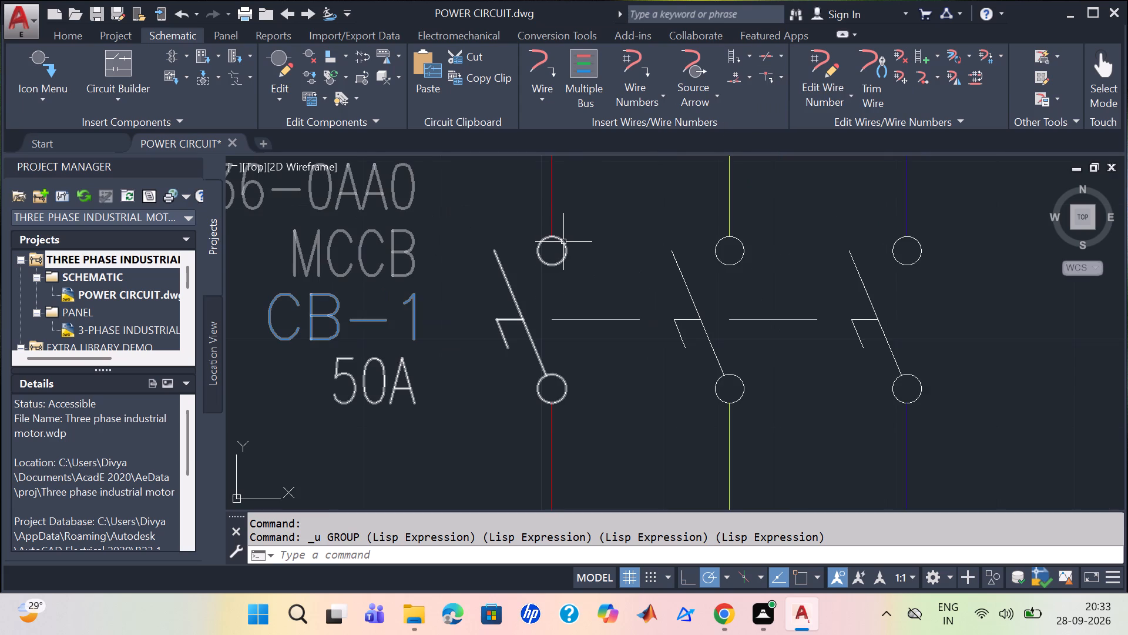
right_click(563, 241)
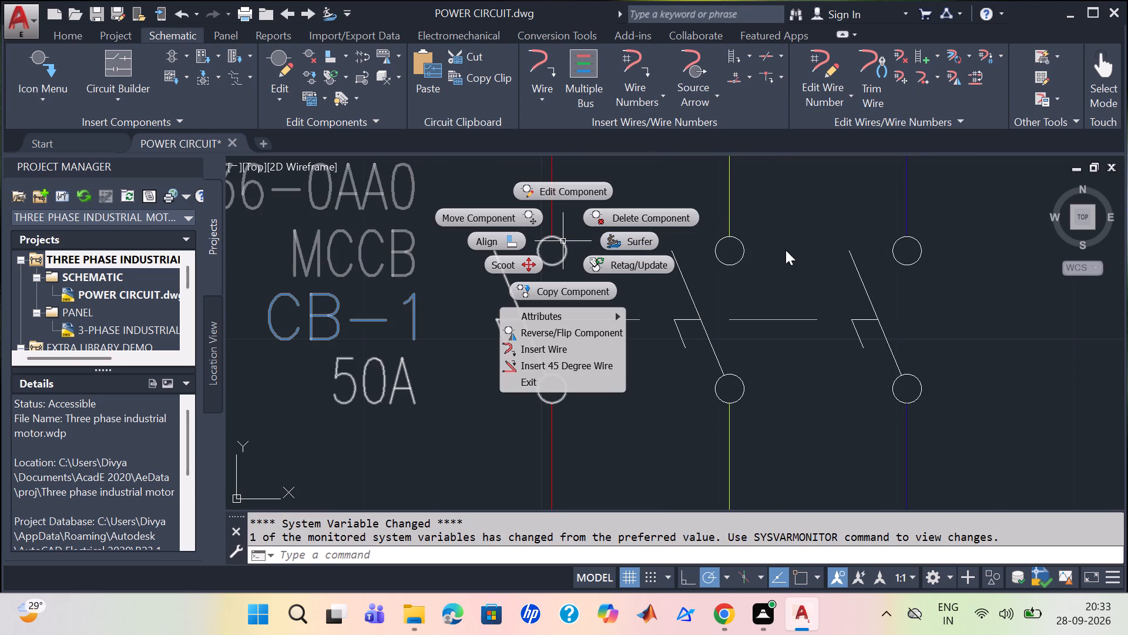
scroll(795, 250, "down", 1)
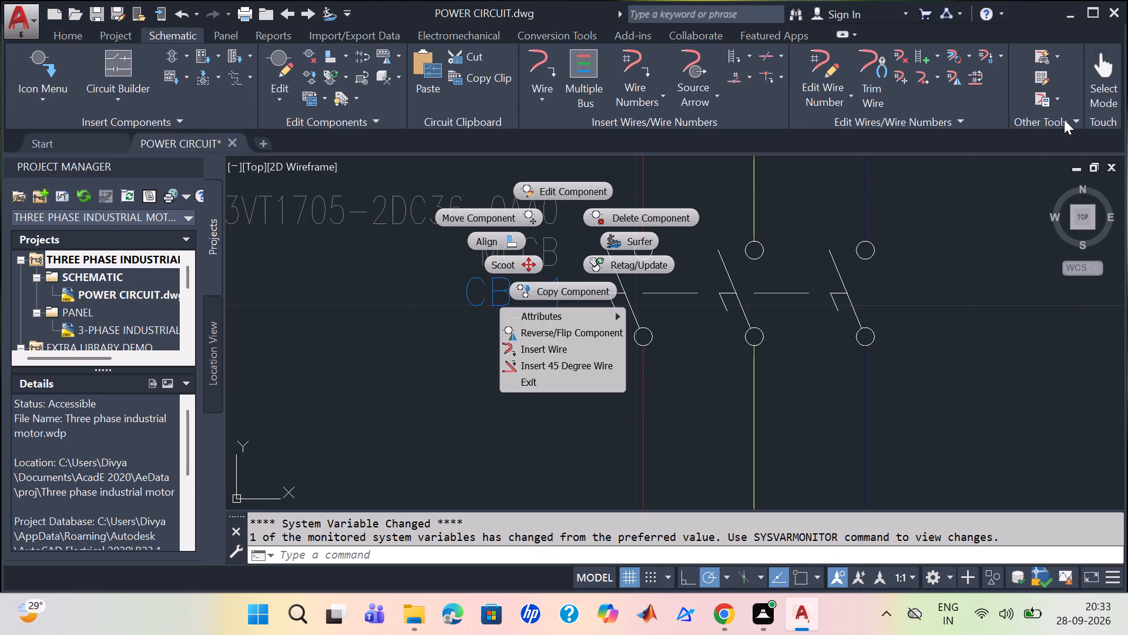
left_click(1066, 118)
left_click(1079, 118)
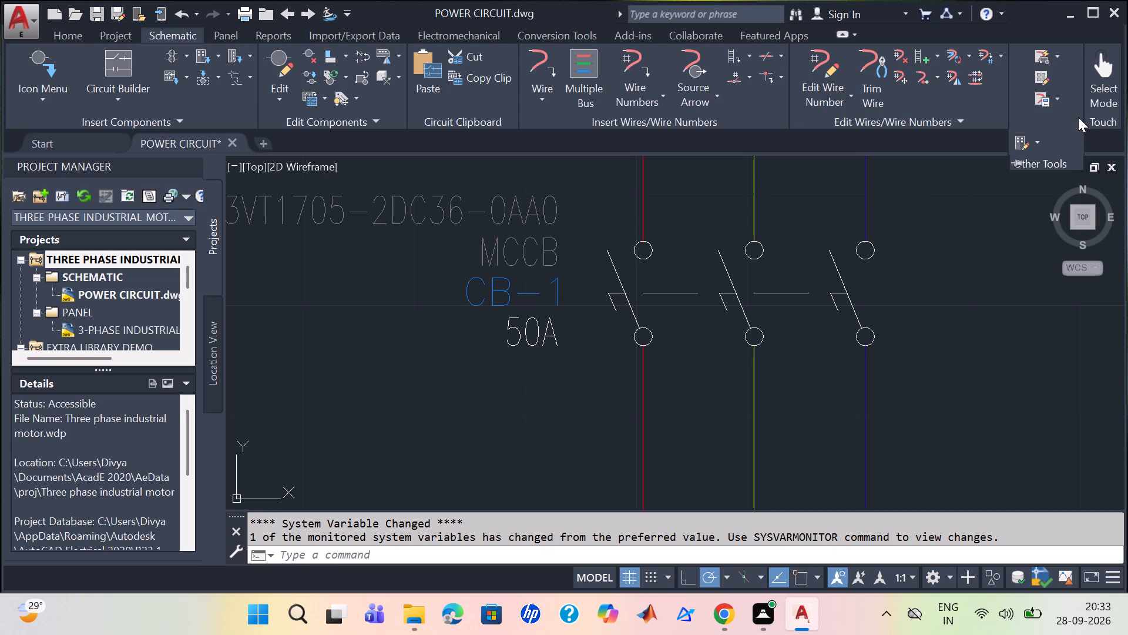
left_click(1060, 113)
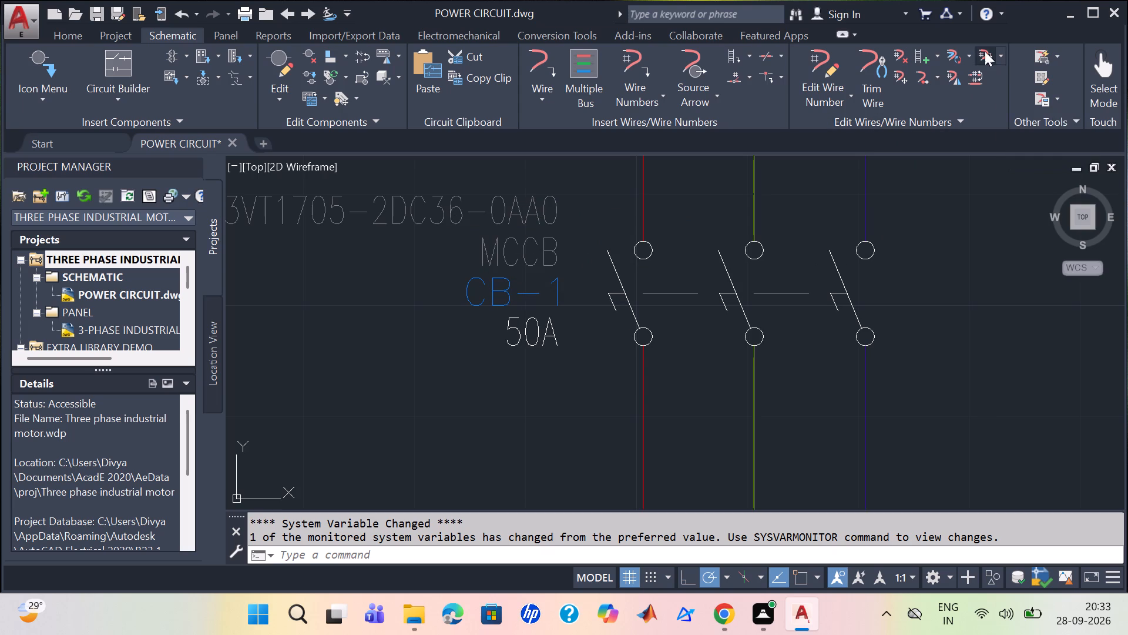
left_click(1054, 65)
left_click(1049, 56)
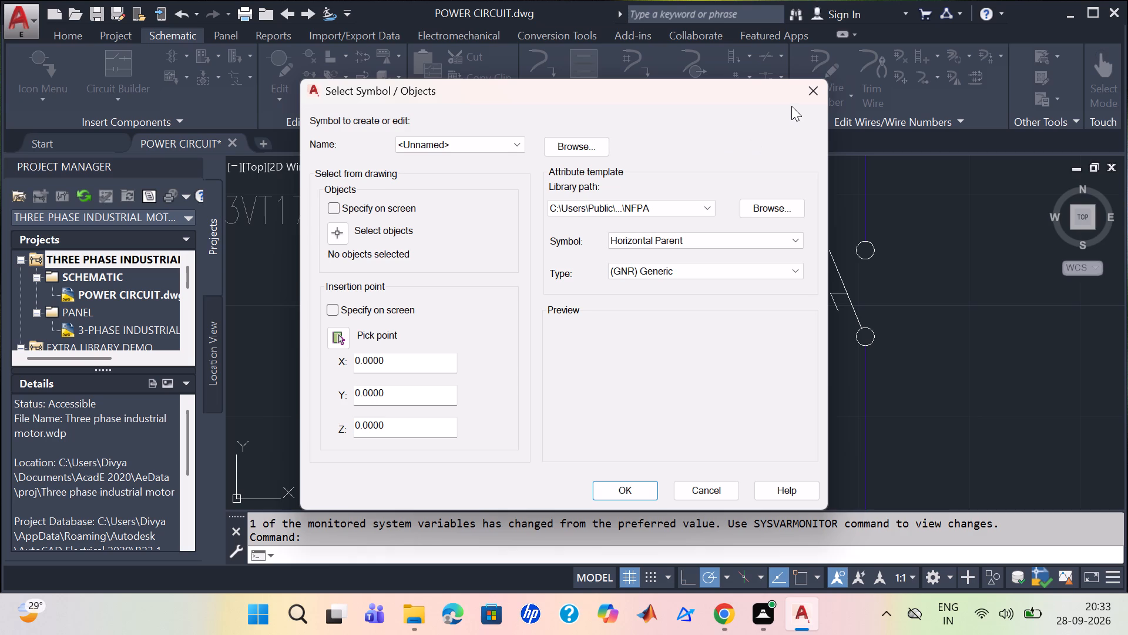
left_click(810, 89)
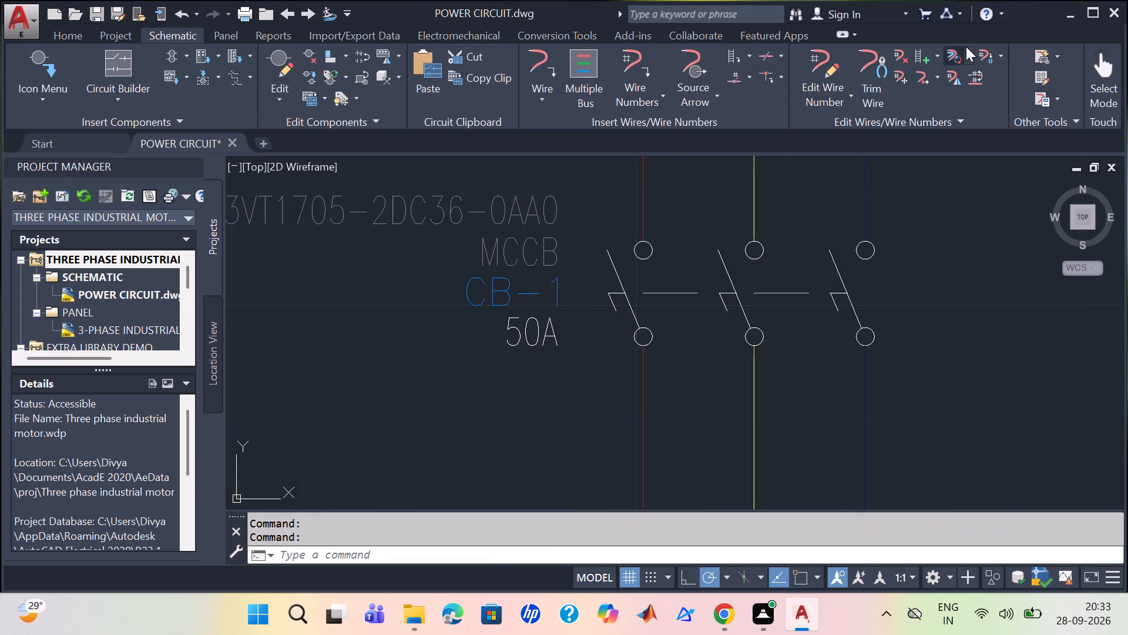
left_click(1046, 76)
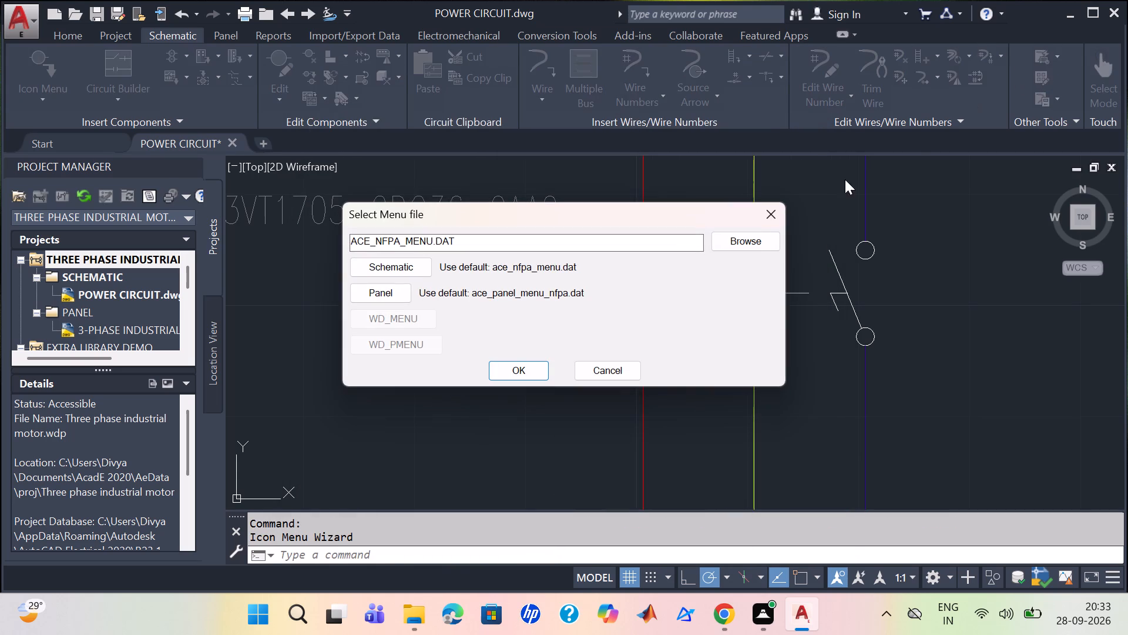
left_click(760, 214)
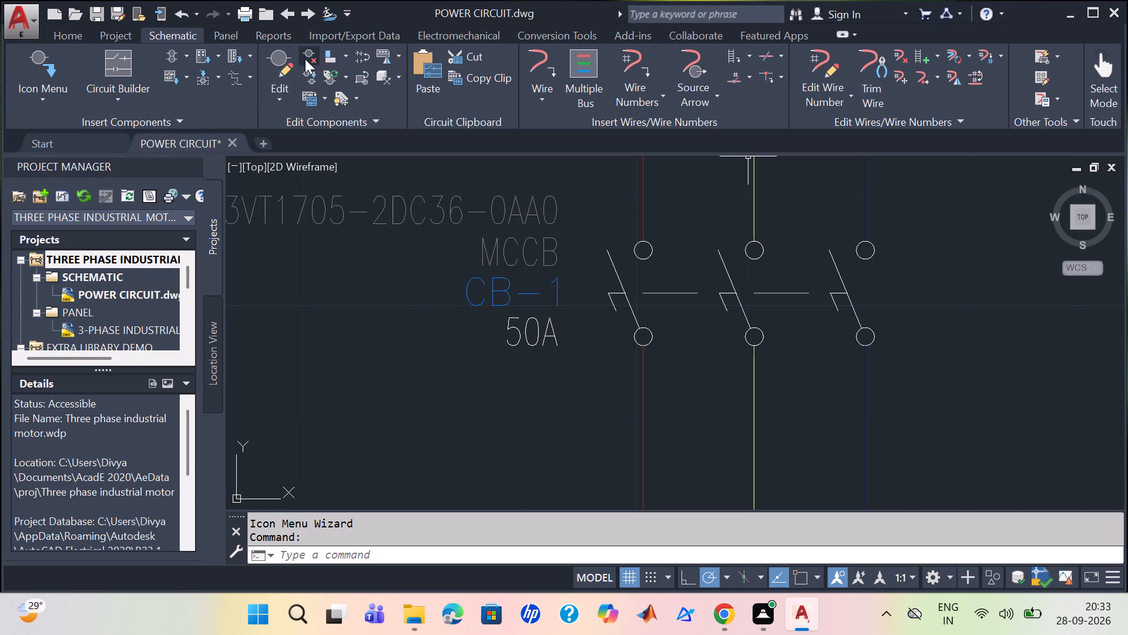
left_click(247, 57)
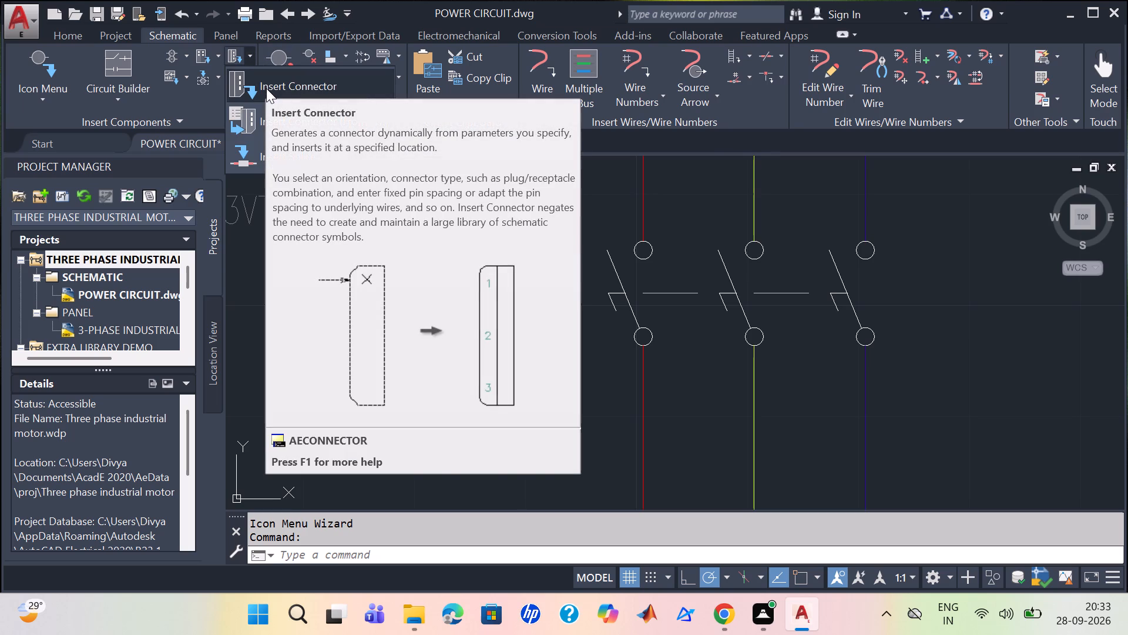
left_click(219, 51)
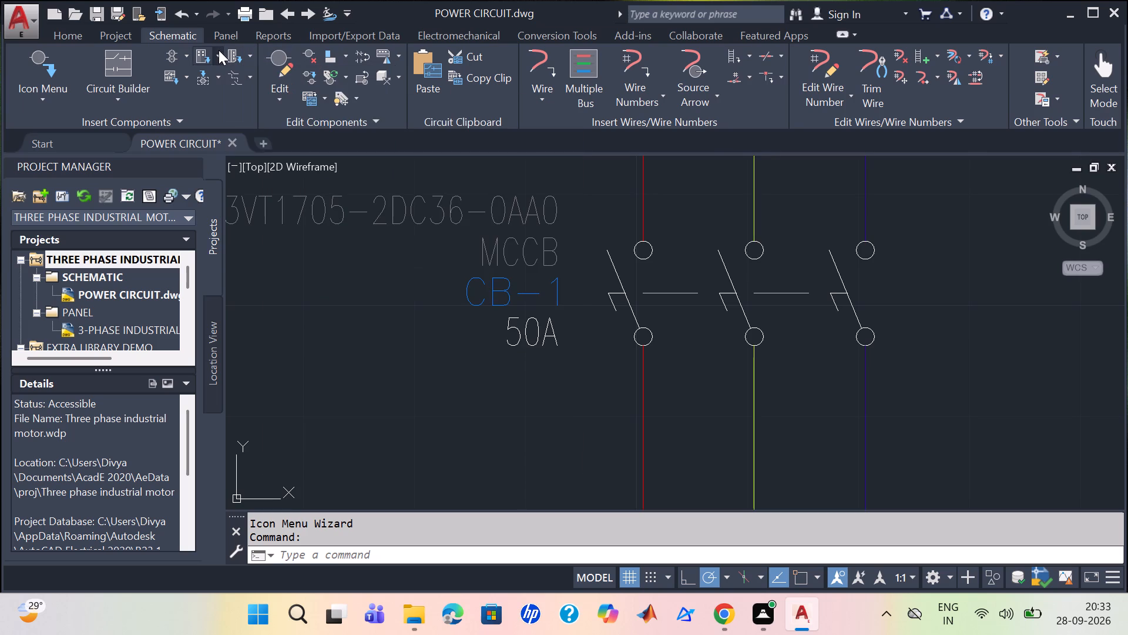
Start Multiple Insert and examine the NFPA terminal, in-line wire label, power distribution block and connector symbols.
left_click(185, 54)
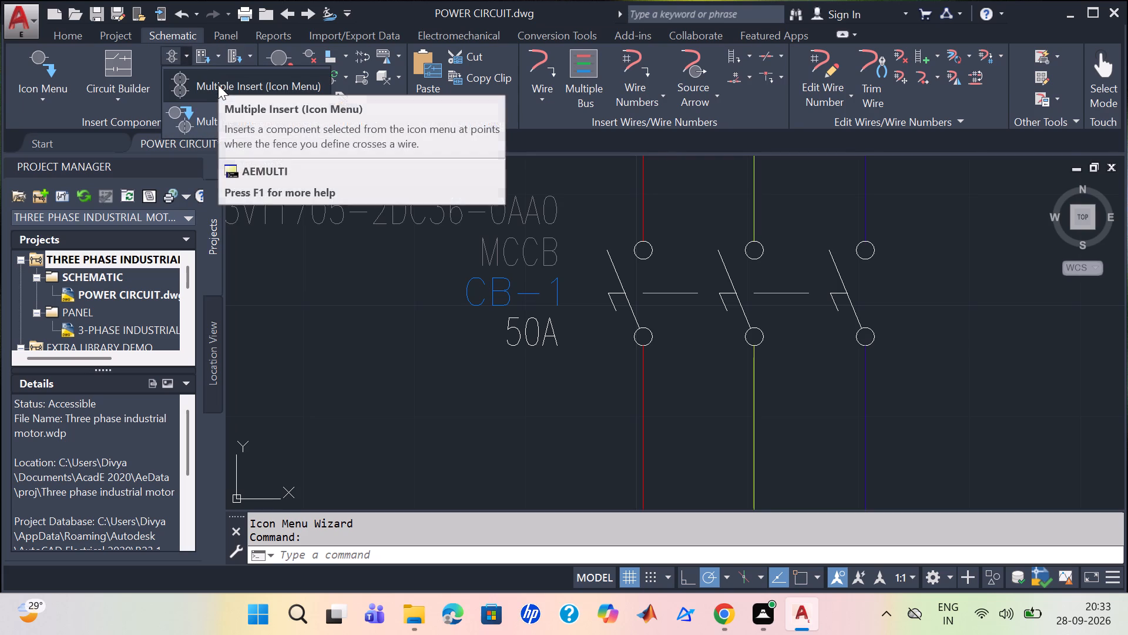
left_click(219, 82)
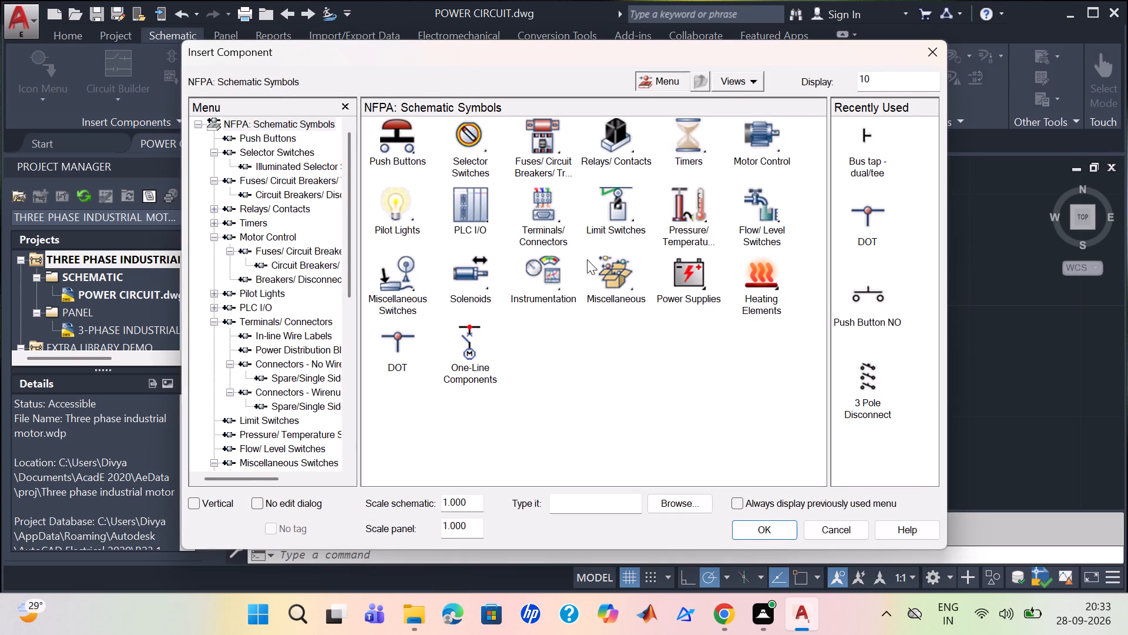
left_click(314, 319)
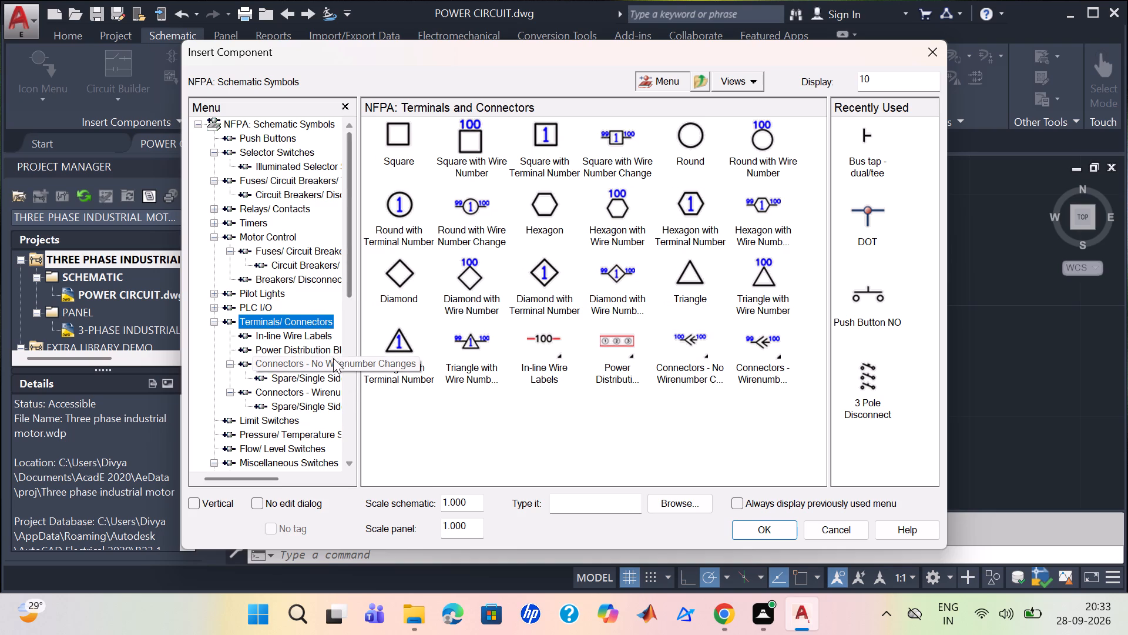
left_click(319, 333)
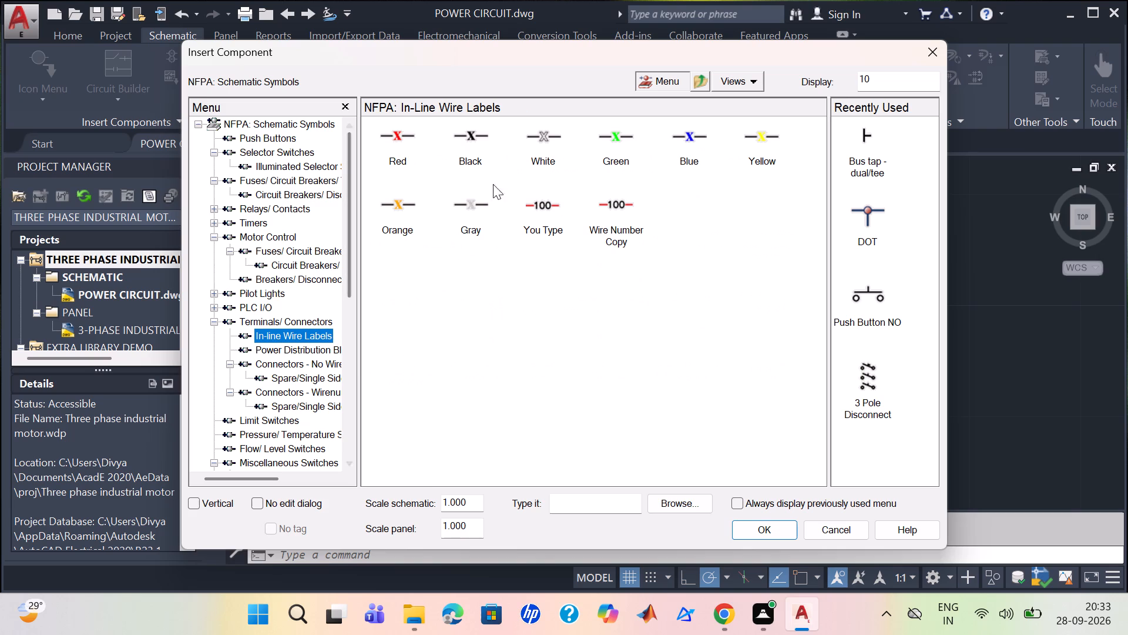
left_click(298, 352)
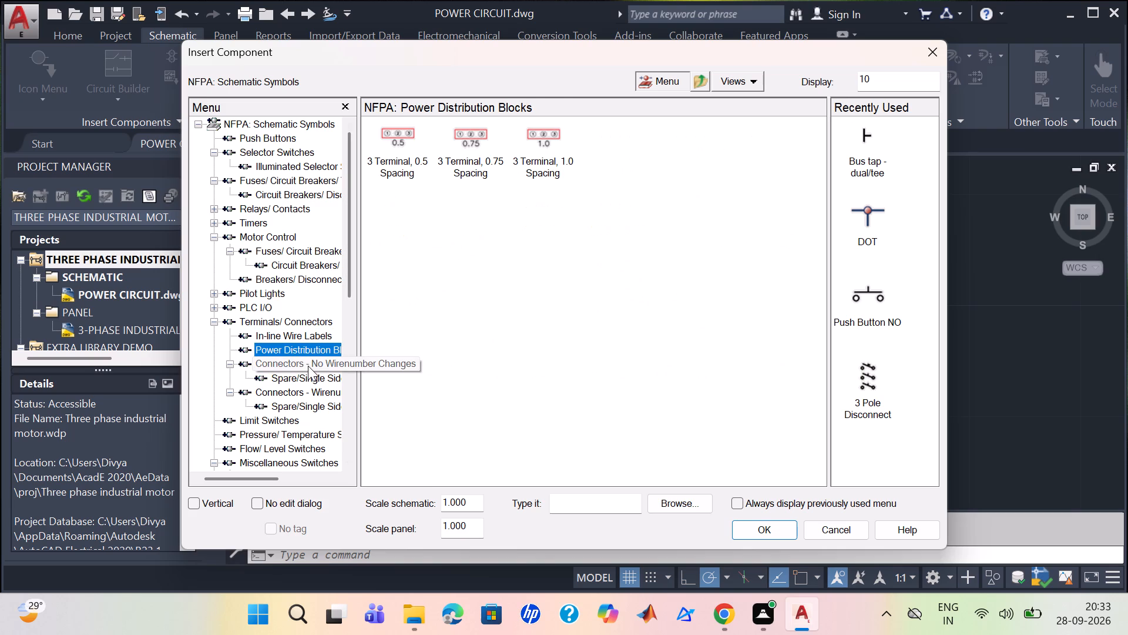
left_click(308, 366)
left_click(305, 350)
left_click(300, 333)
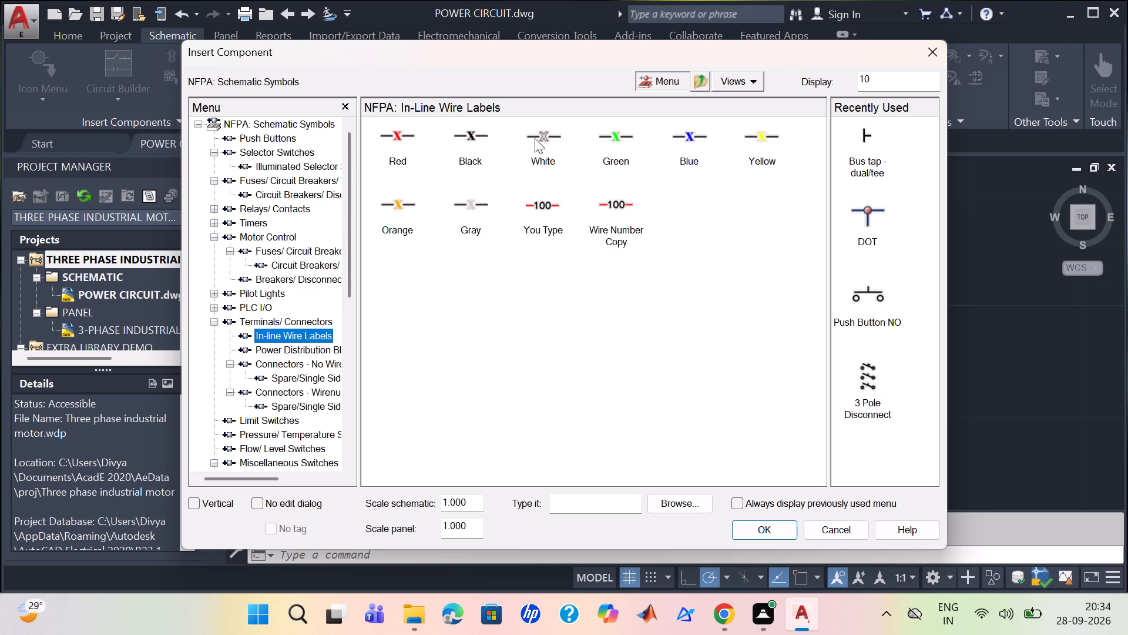
left_click(320, 347)
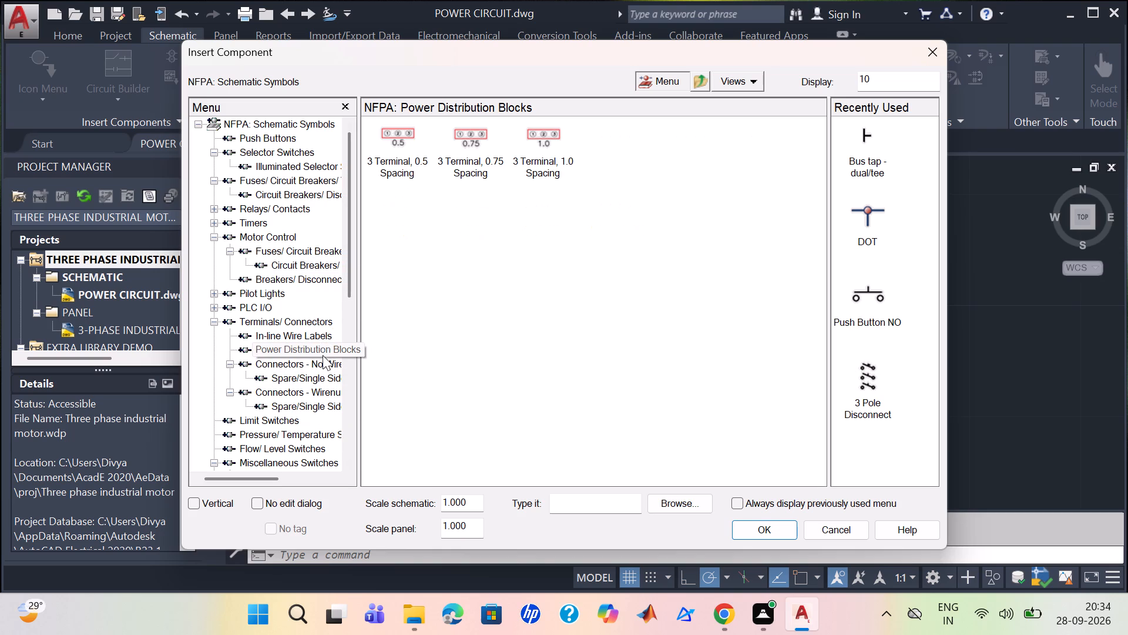
left_click(324, 366)
left_click(325, 380)
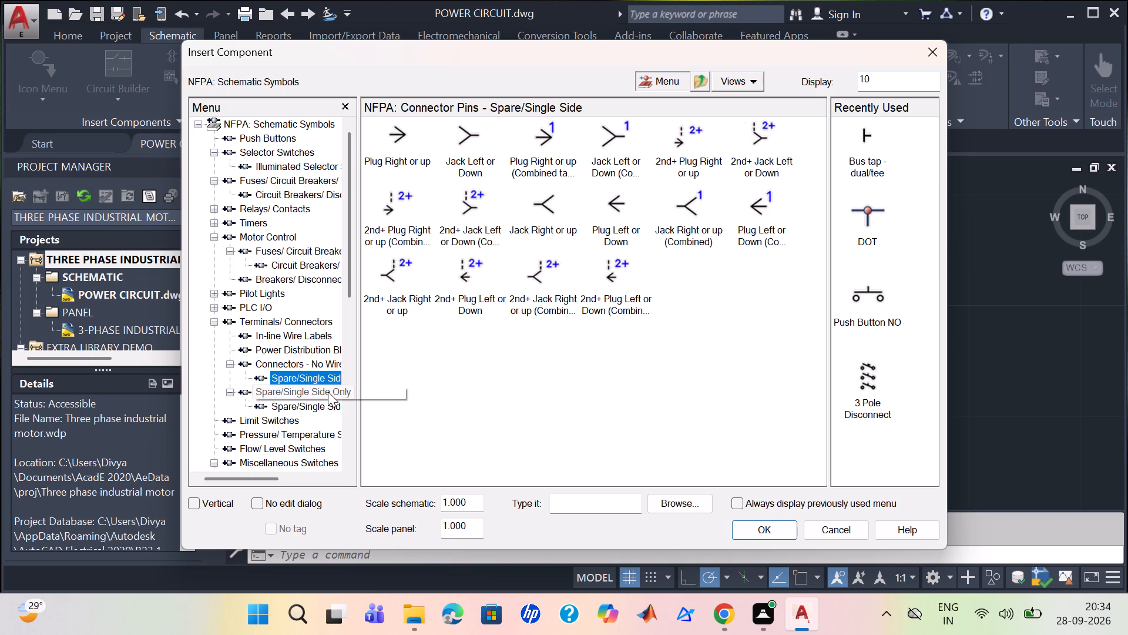
left_click(328, 390)
left_click(331, 404)
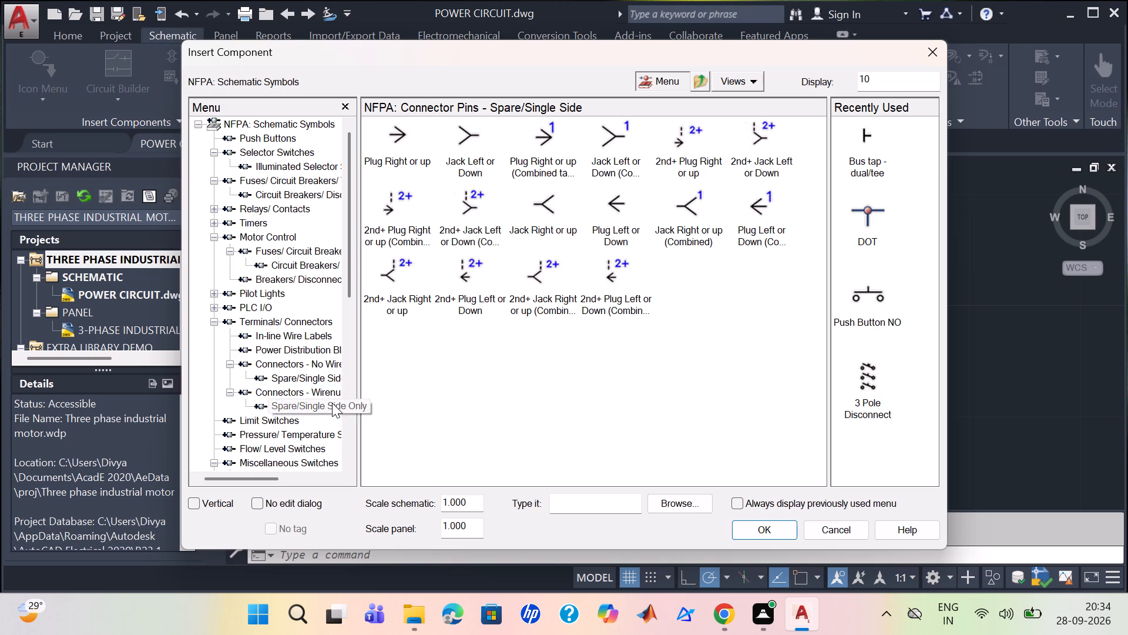
left_click(328, 409)
Compare the connector symbols with and without wire number changes, the spare/single-side pins, power distribution blocks and in-line wire labels.
left_click(291, 320)
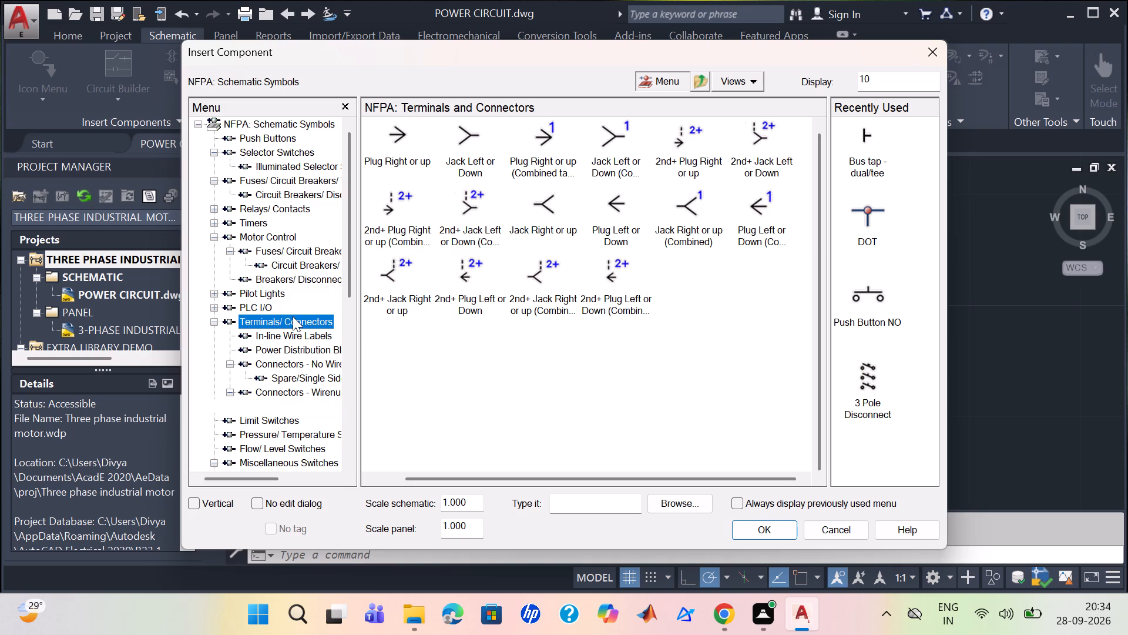
left_click(693, 367)
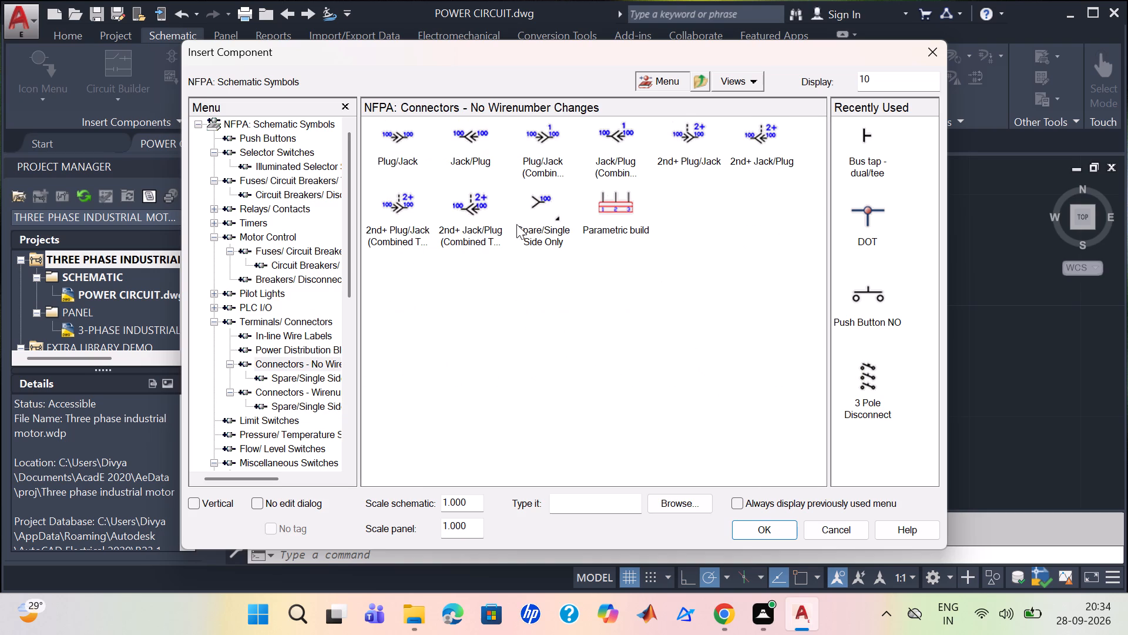
left_click(311, 355)
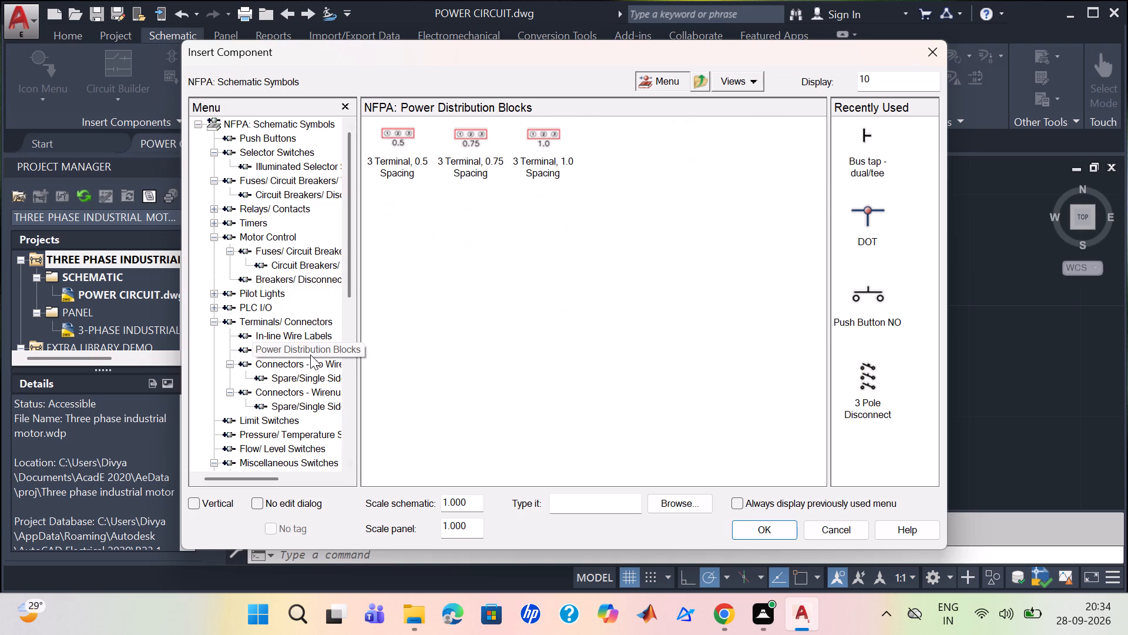
left_click(310, 360)
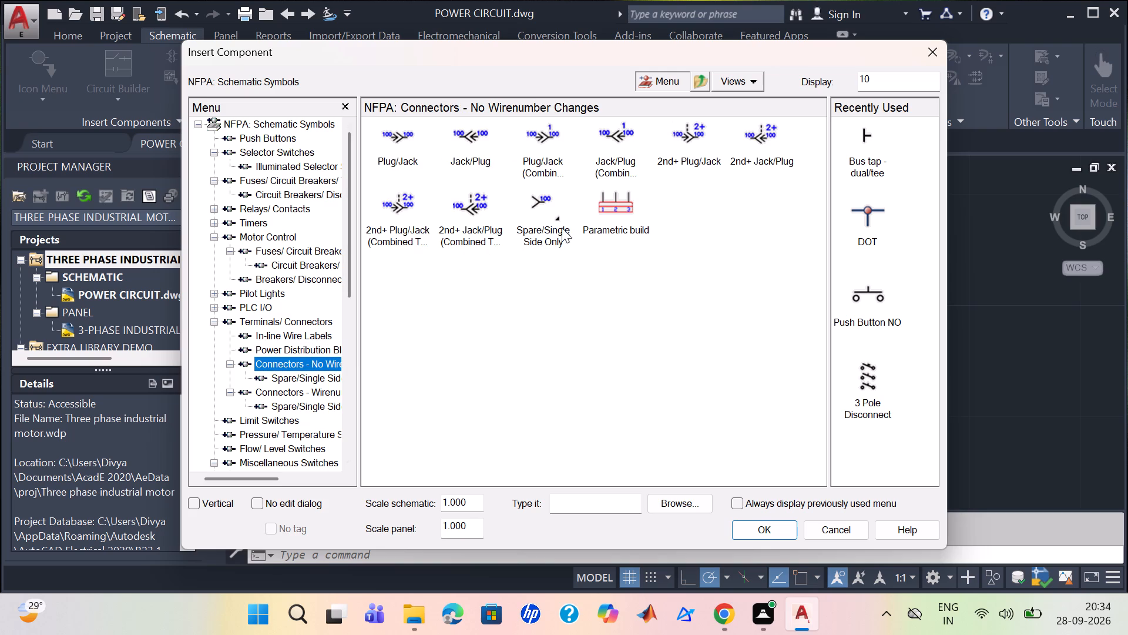
left_click(546, 216)
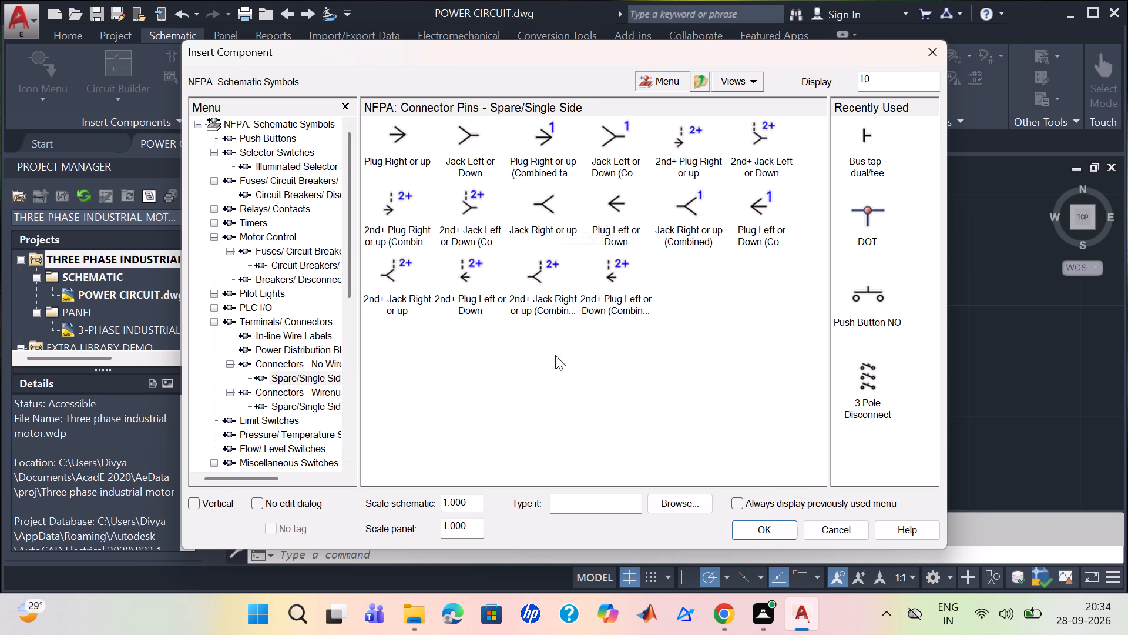
left_click(320, 345)
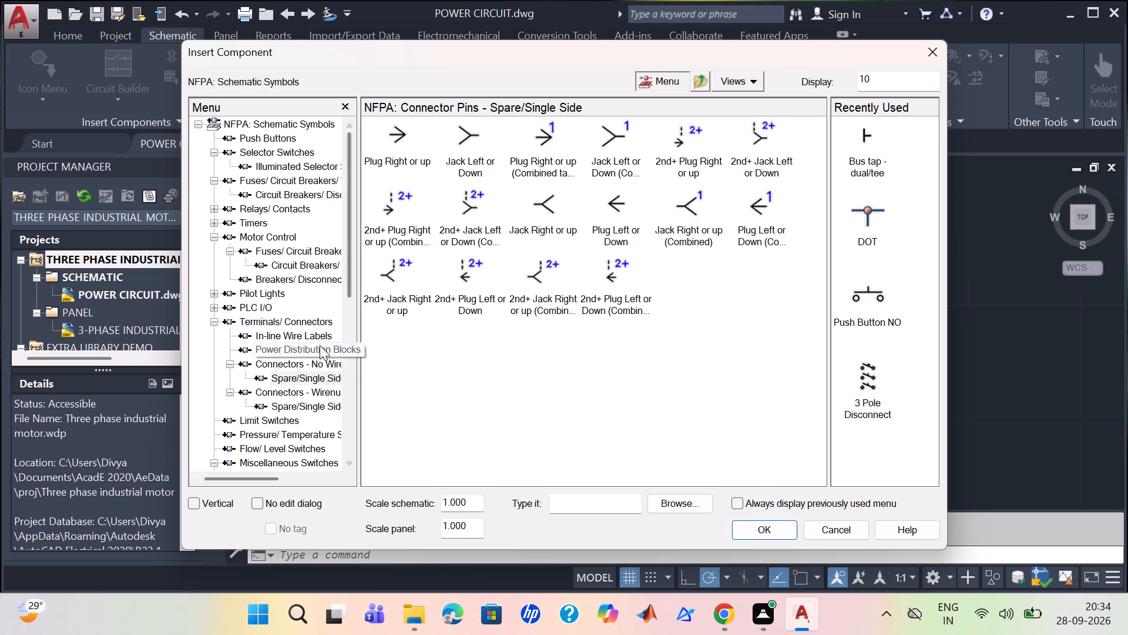
left_click(308, 346)
left_click(301, 333)
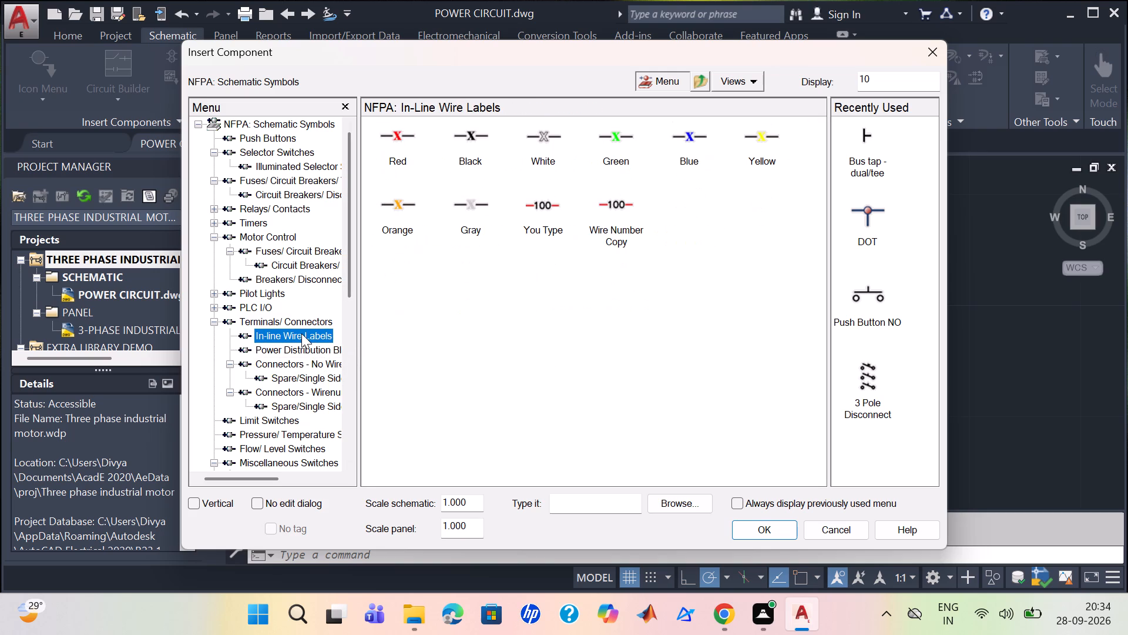
left_click(315, 352)
left_click(319, 365)
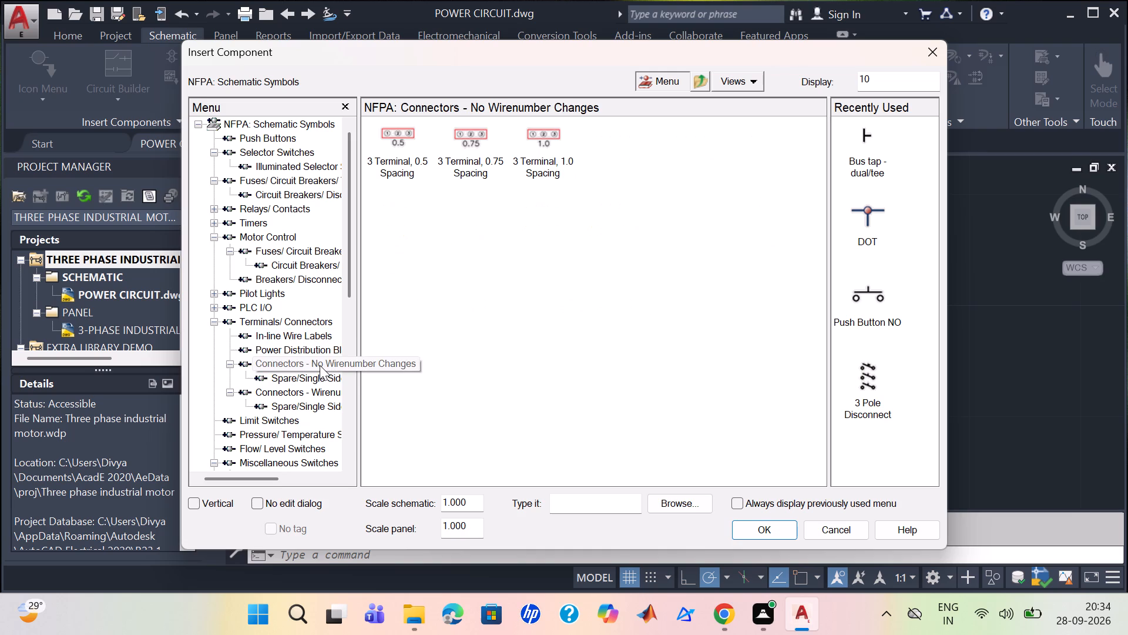
left_click(317, 375)
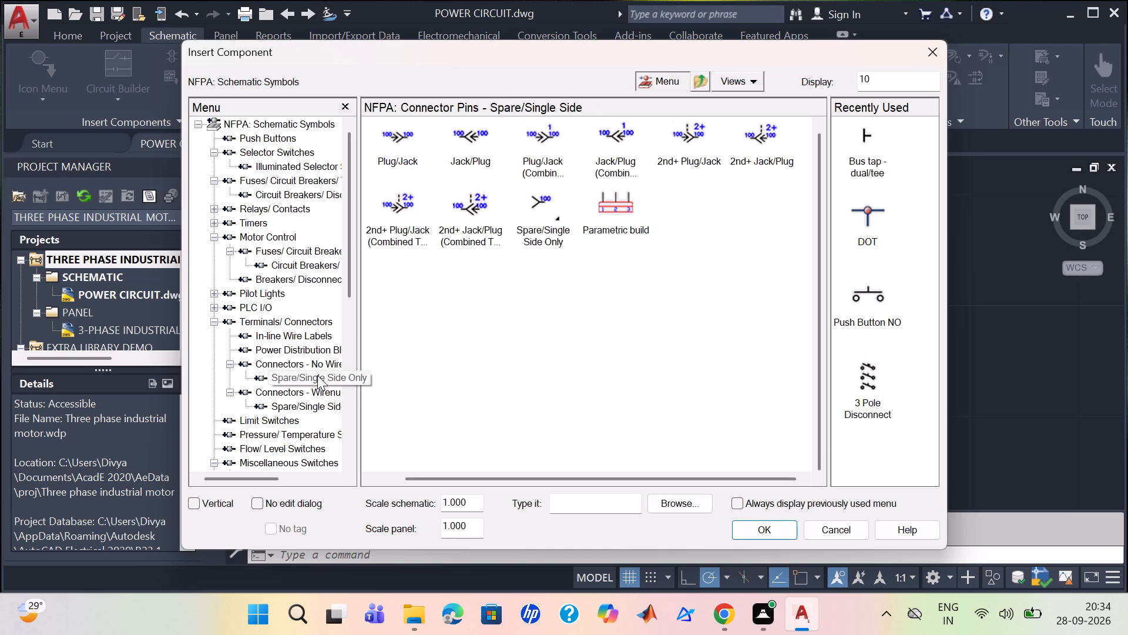
left_click(318, 387)
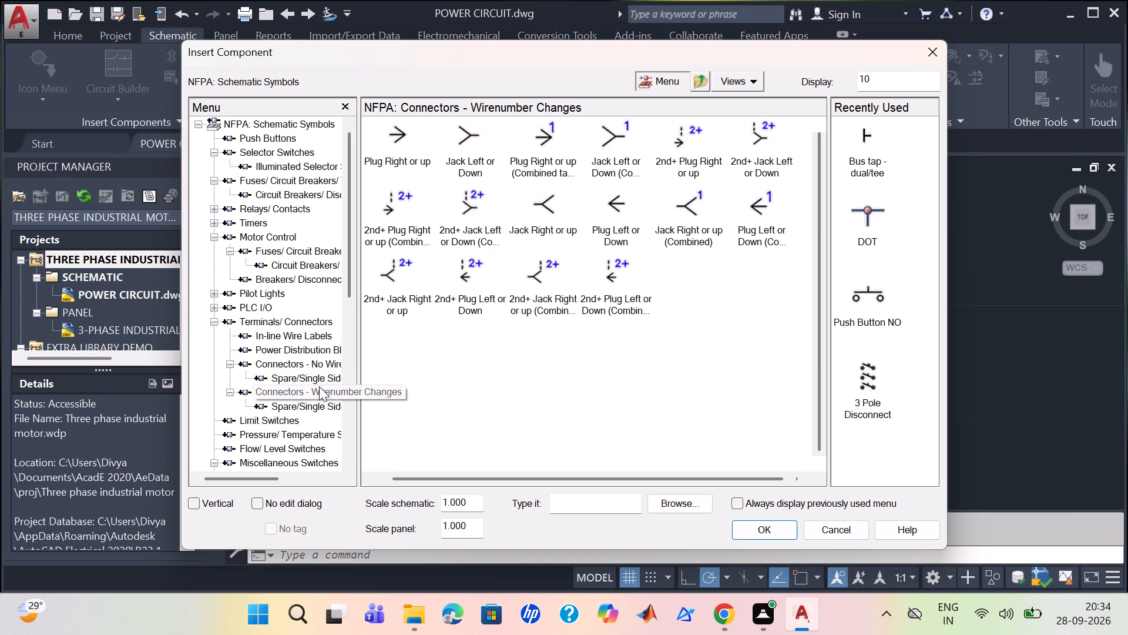
left_click(317, 377)
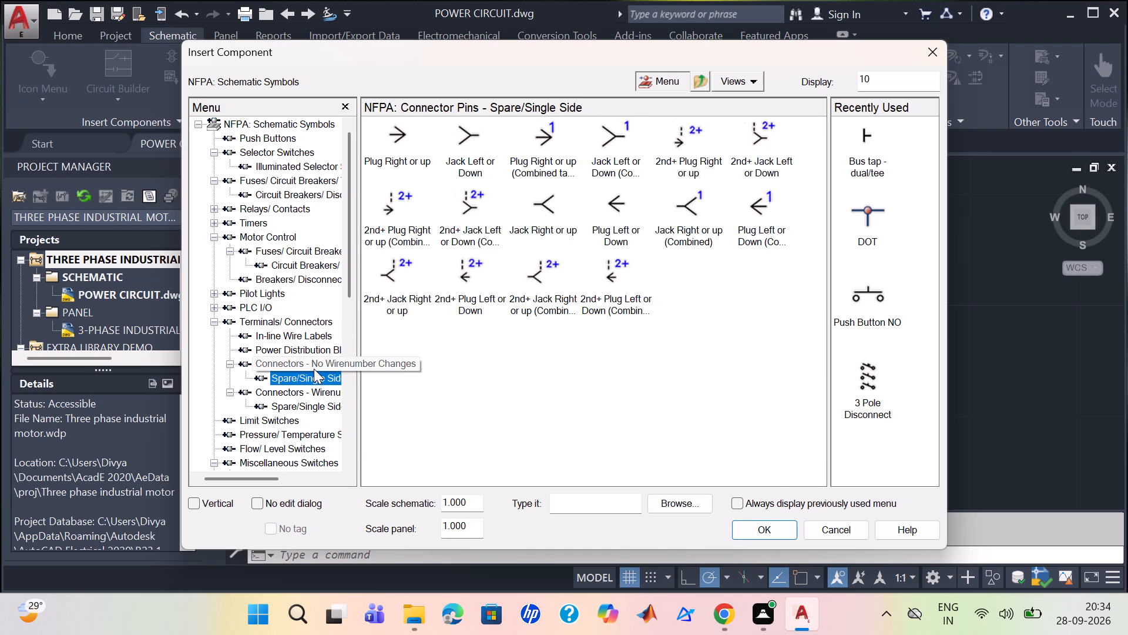
left_click(314, 368)
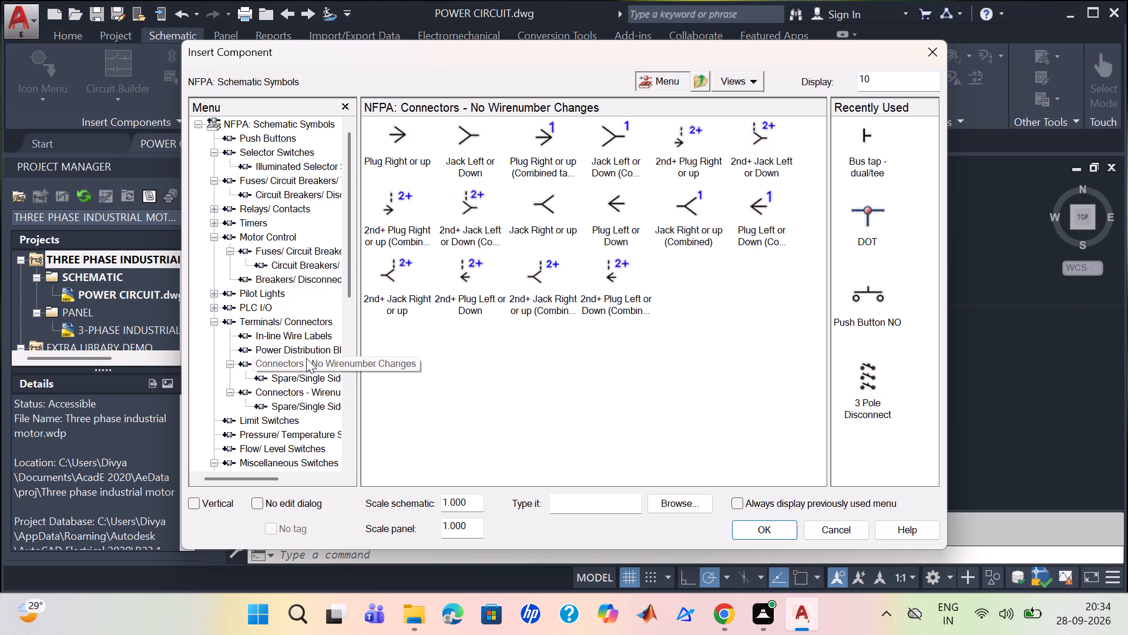
left_click(306, 357)
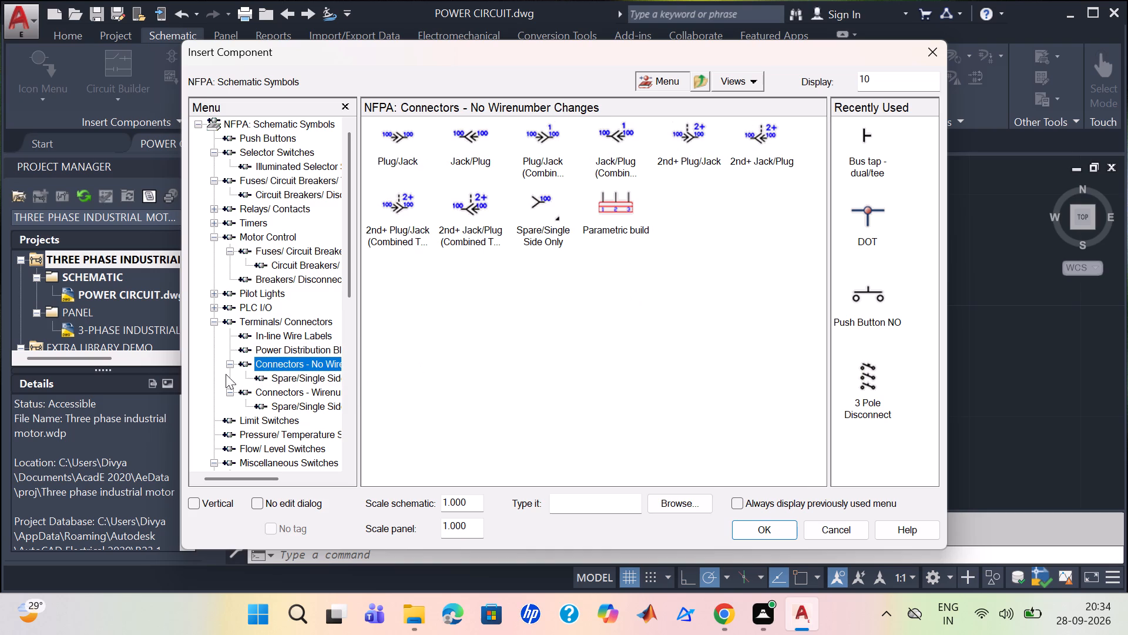
left_click(227, 364)
left_click(227, 363)
left_click(229, 390)
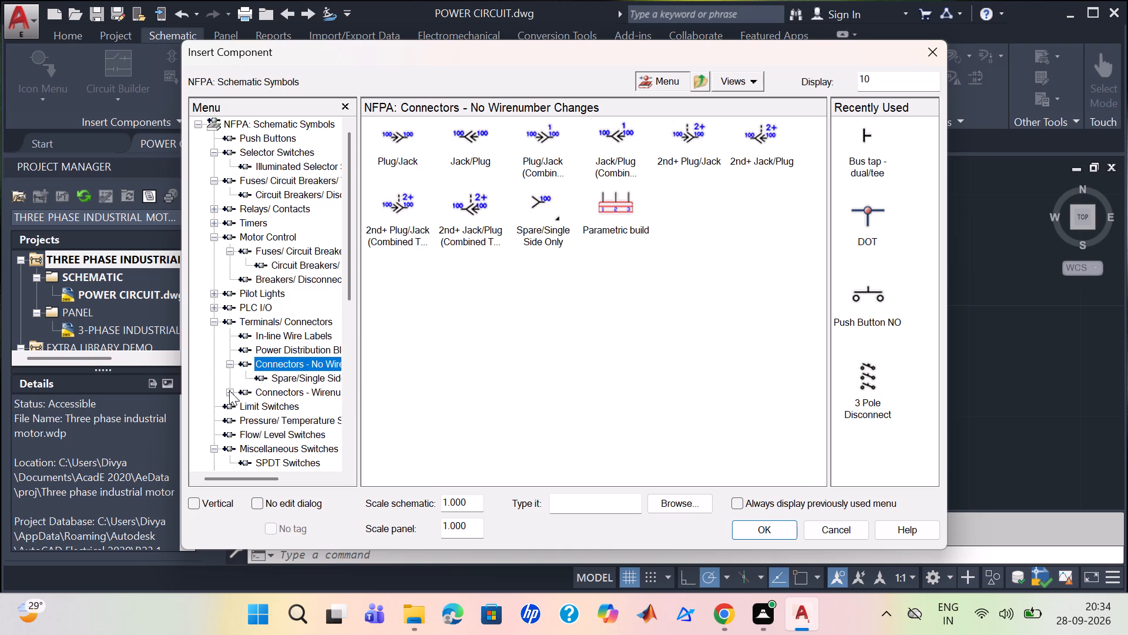
left_click(229, 389)
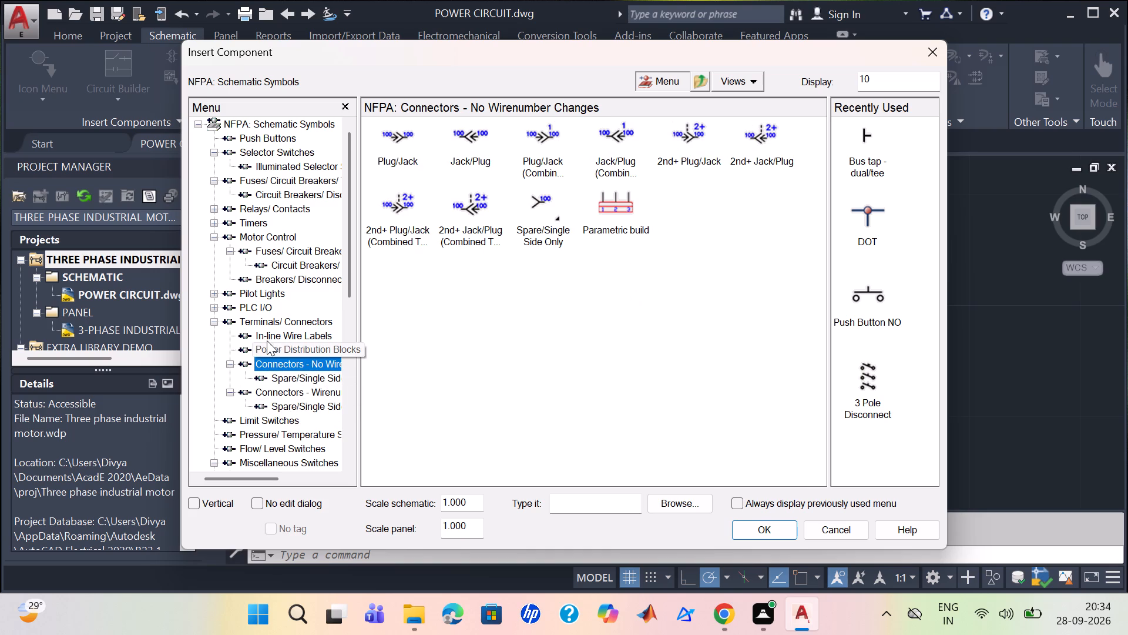
Review the terminal and connector symbols once more and close the symbol browser without choosing one.
left_click(274, 317)
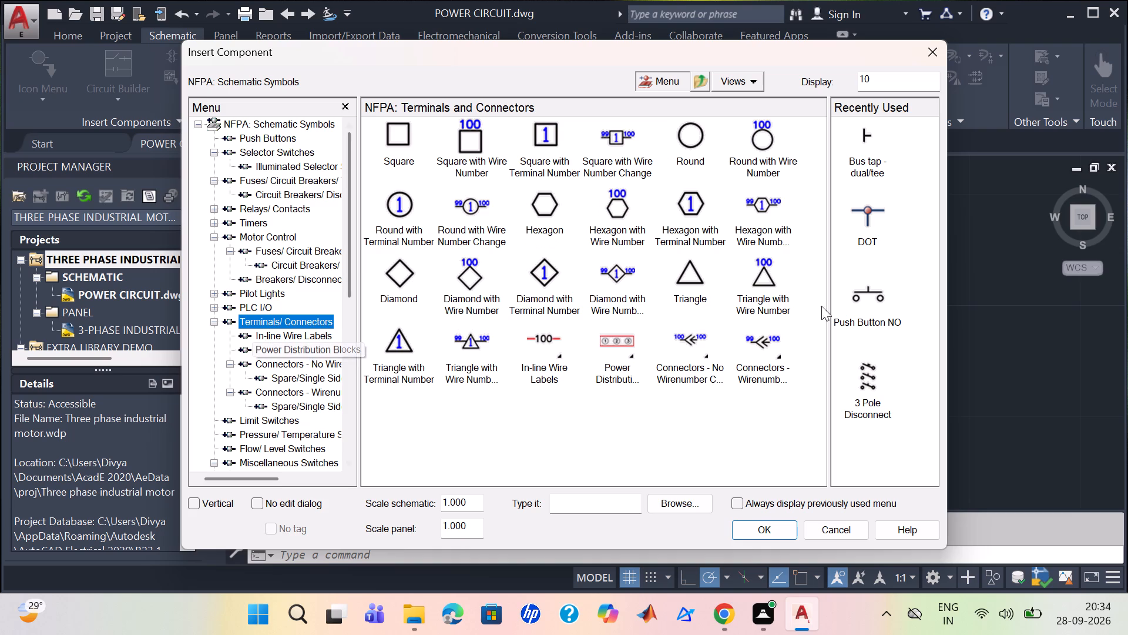
left_click(705, 350)
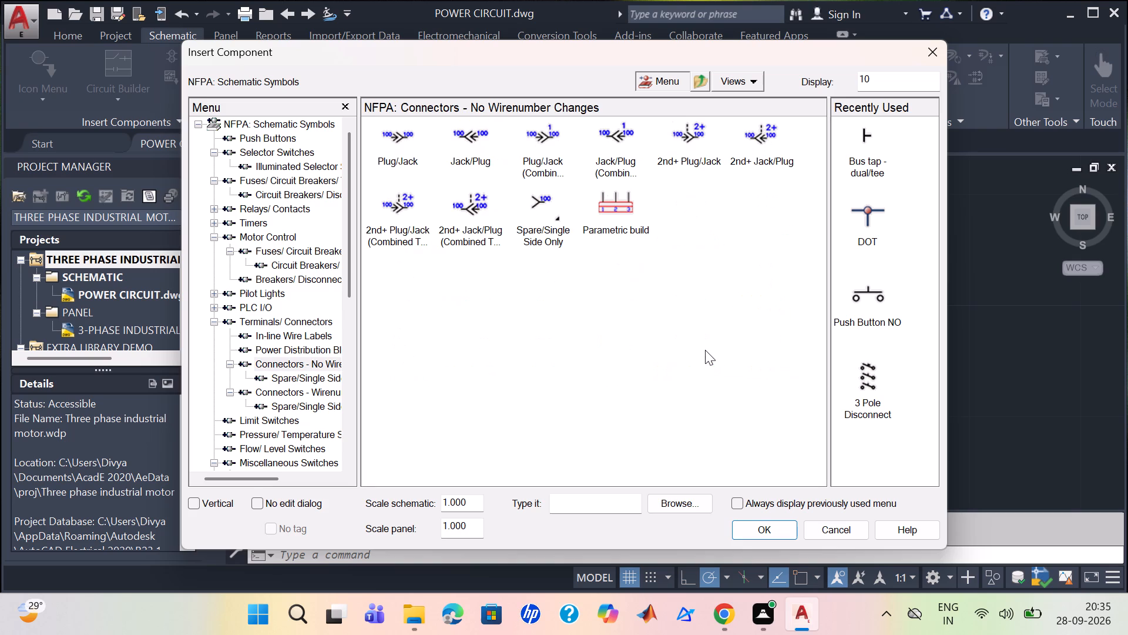
left_click(303, 377)
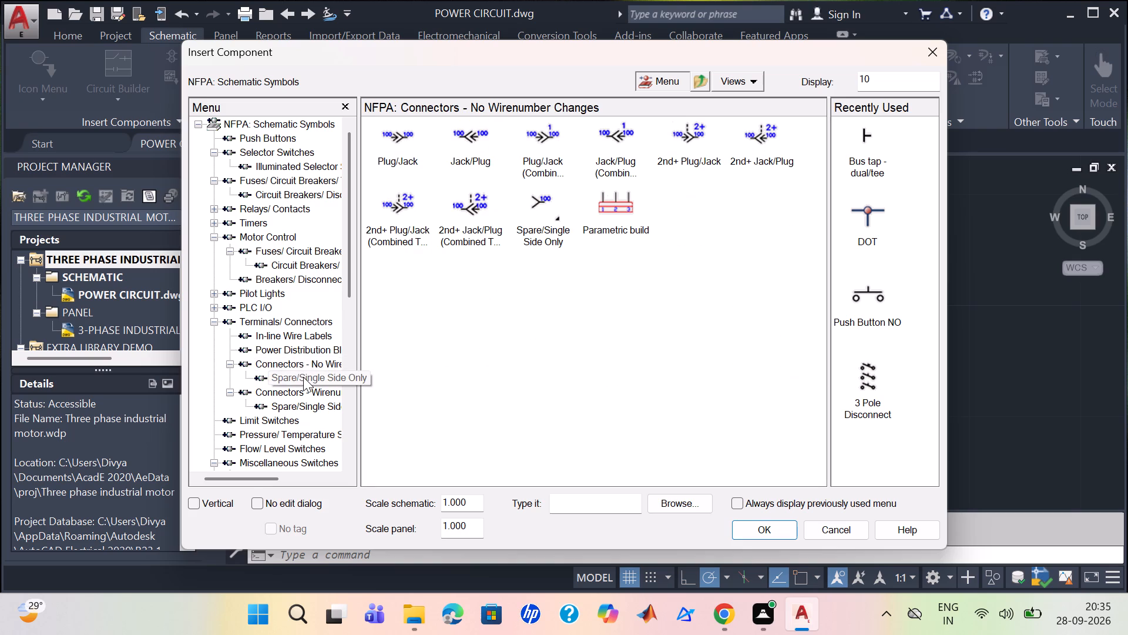
left_click(298, 350)
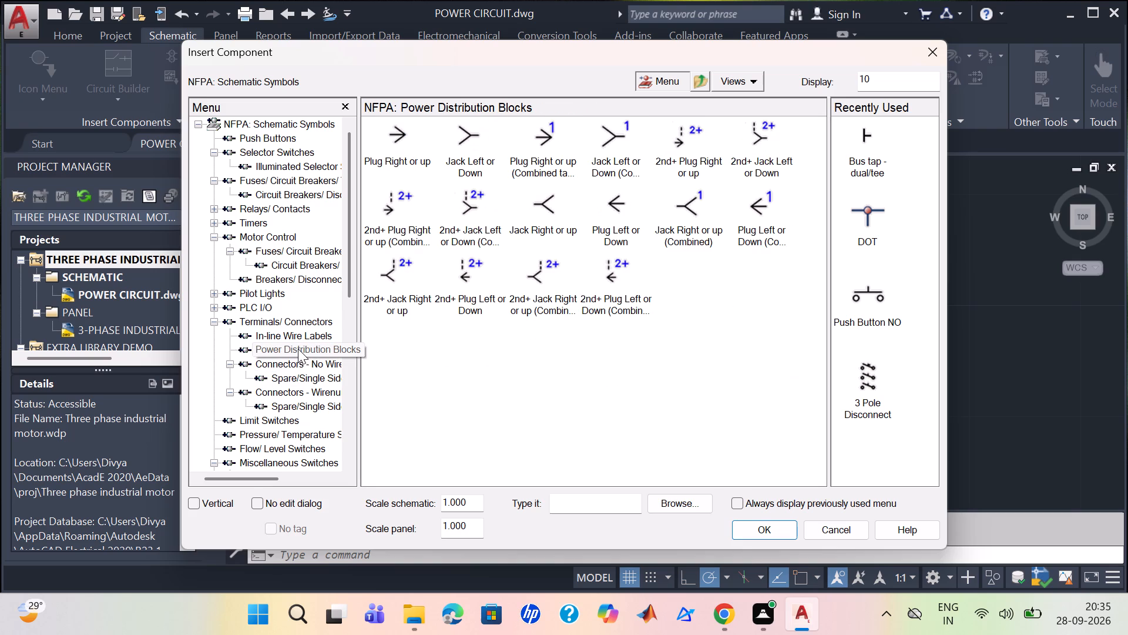
left_click(300, 347)
left_click(301, 337)
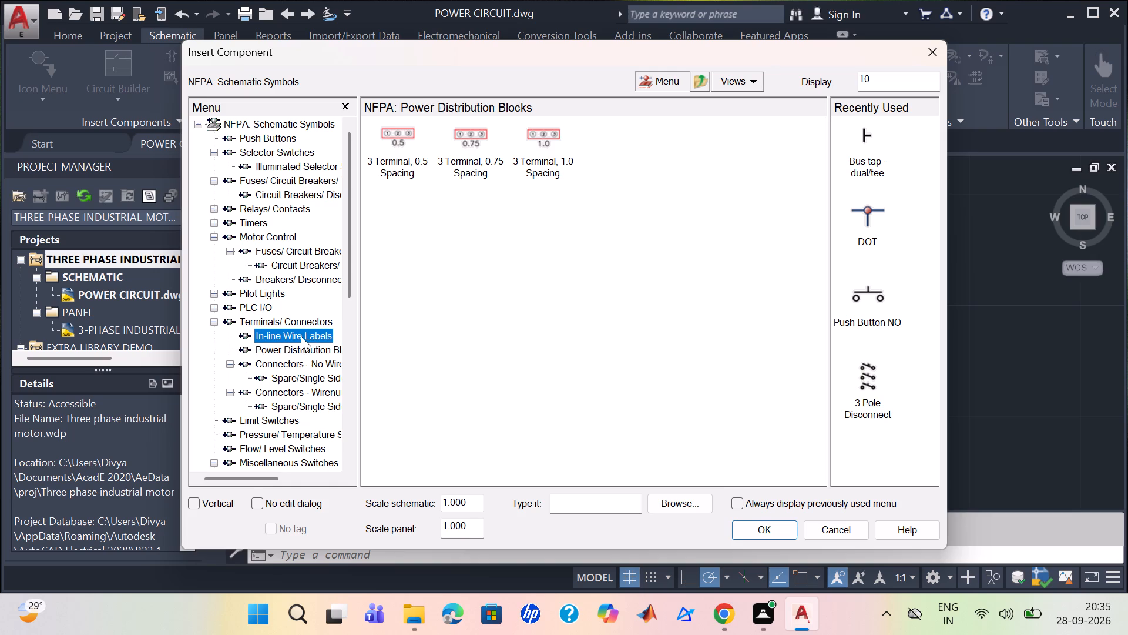
left_click(301, 323)
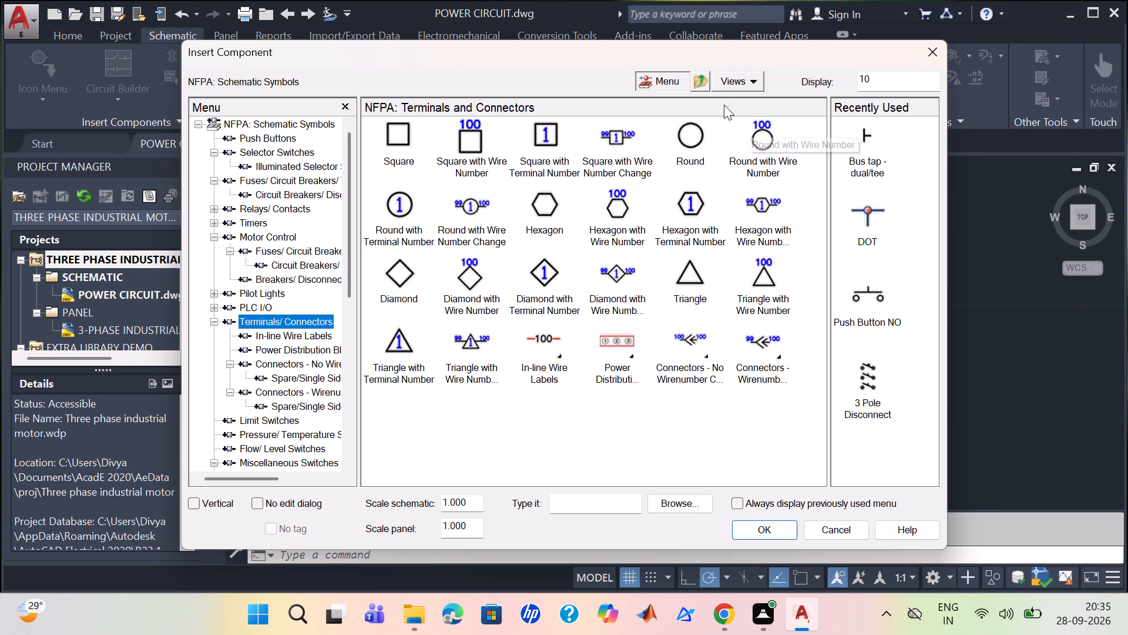
left_click(935, 55)
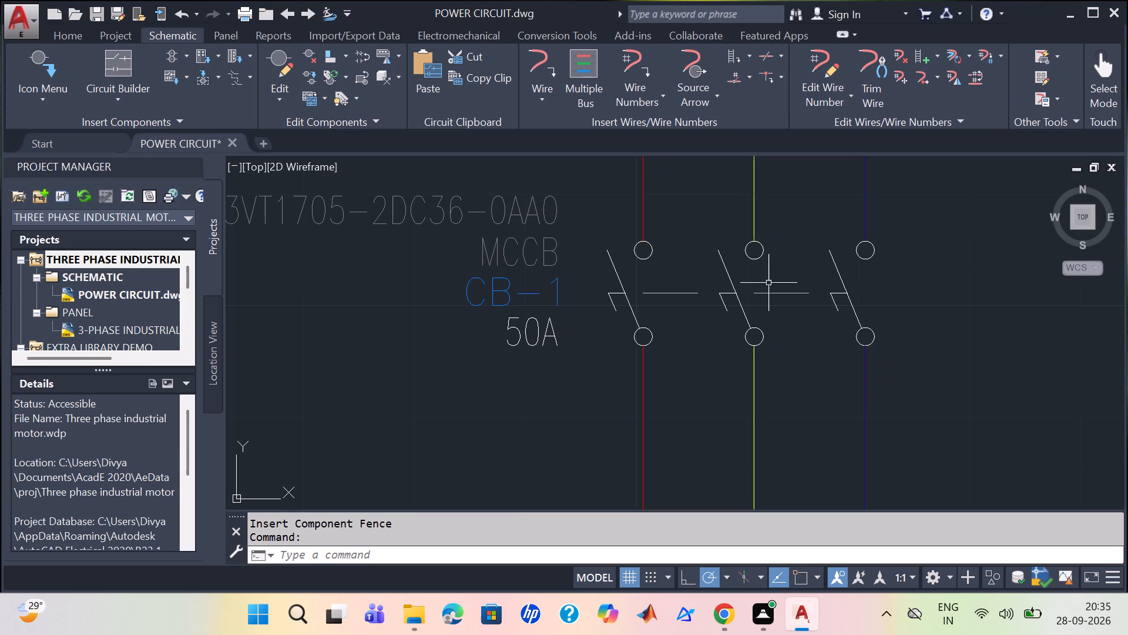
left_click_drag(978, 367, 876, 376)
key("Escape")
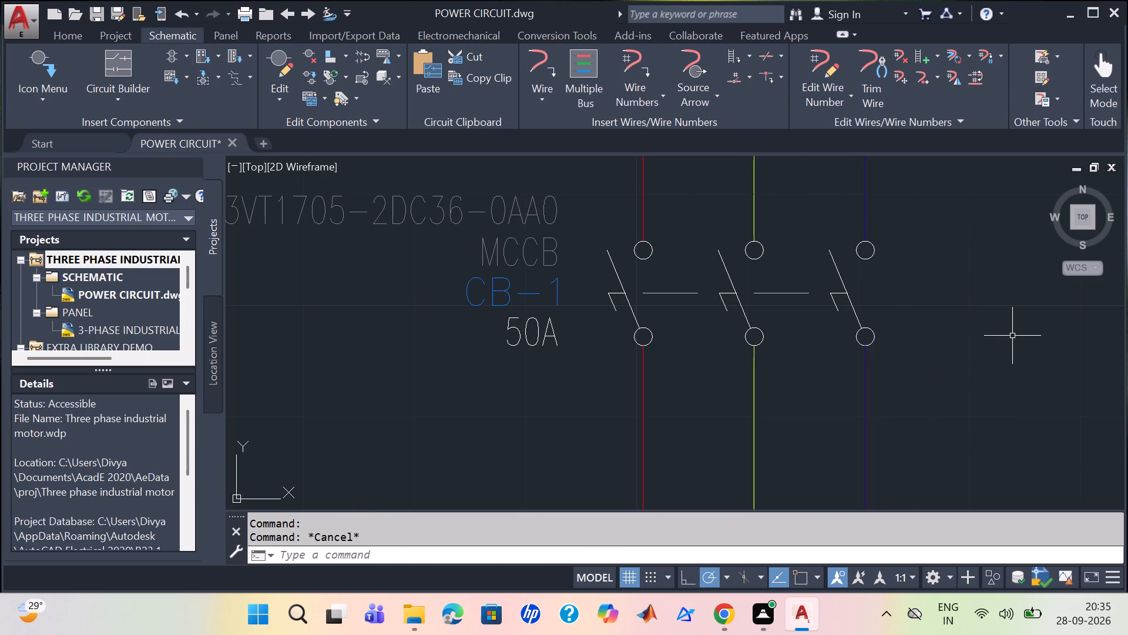
Examine the CB-1 breaker poles, the three phase wires around them and the free space beside the breaker.
middle_click_drag(1012, 335, 787, 333)
key("Right")
scroll(792, 329, "down", 1)
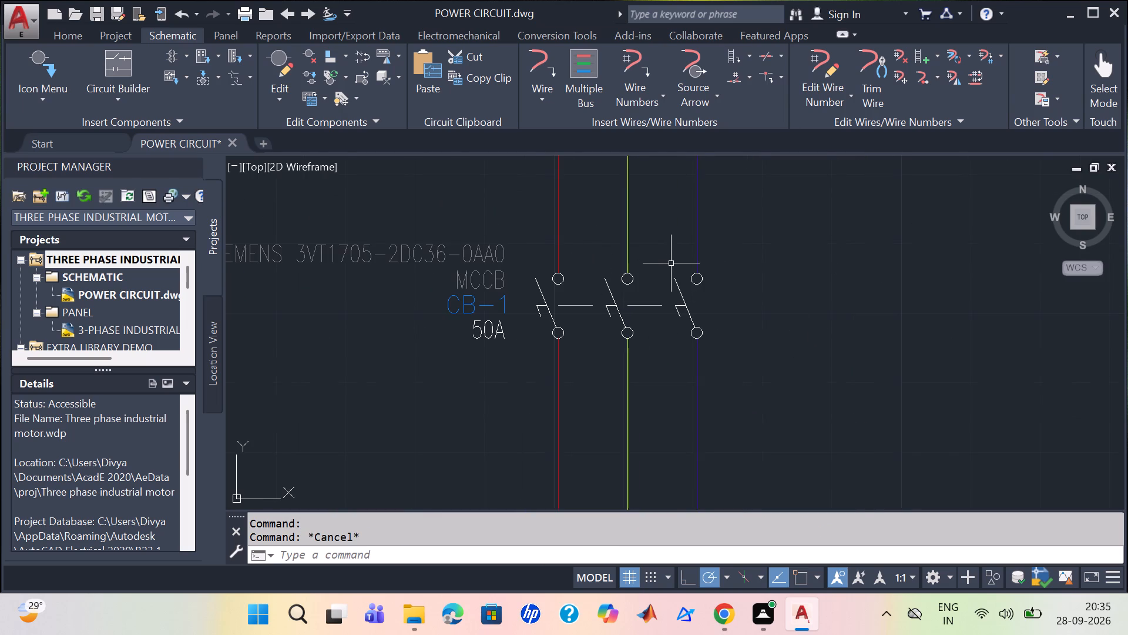
scroll(671, 263, "up", 1)
scroll(766, 272, "down", 1)
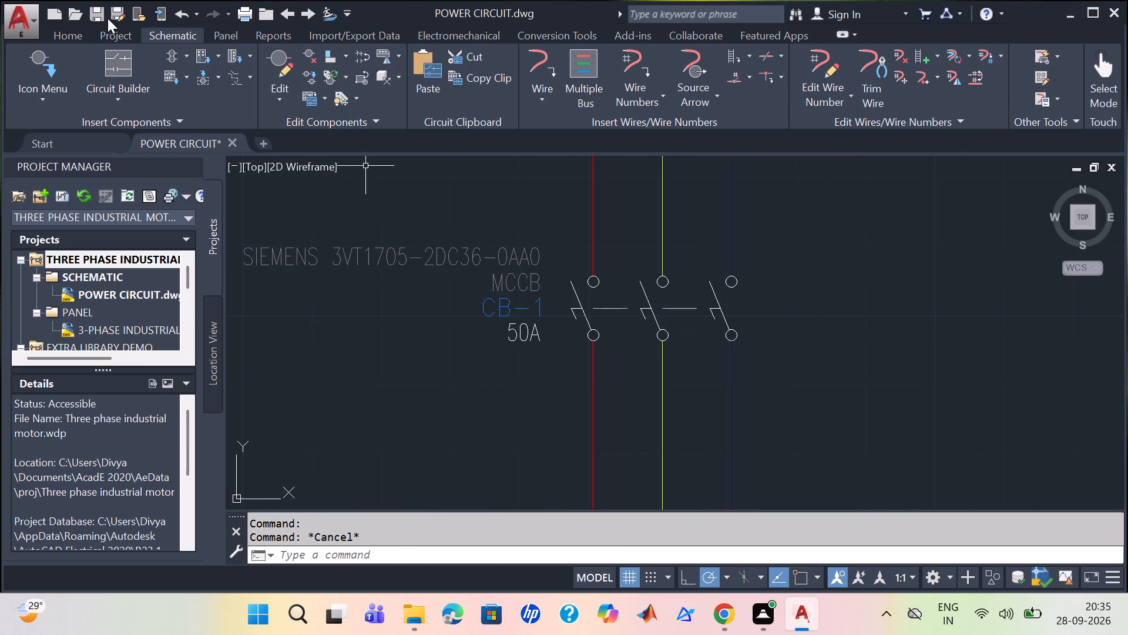
left_click(73, 39)
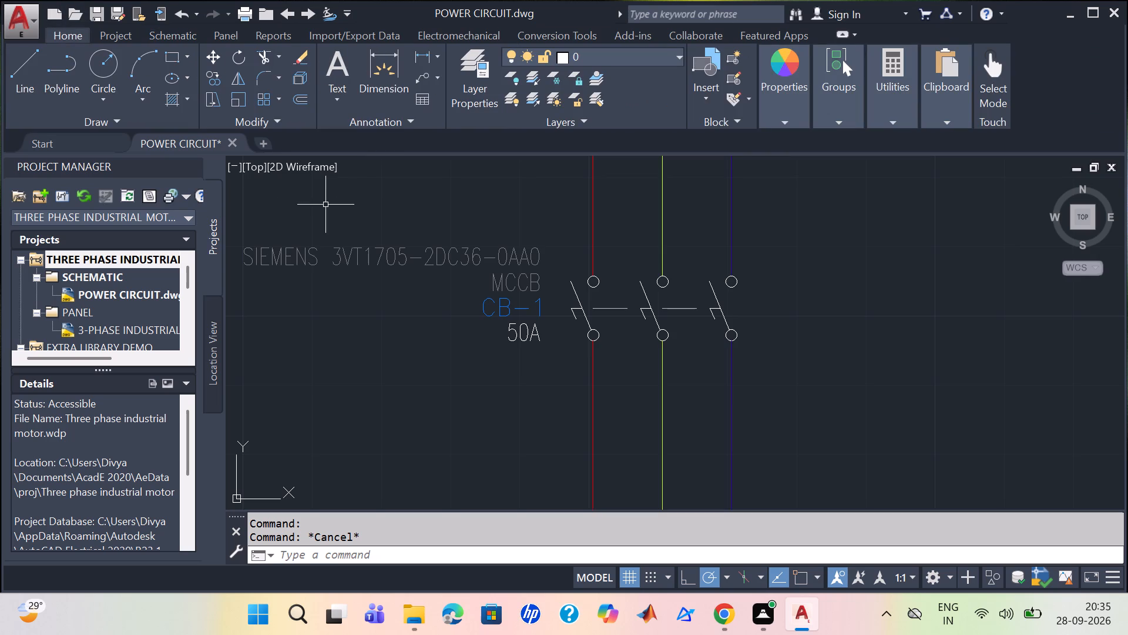
scroll(632, 312, "down", 1)
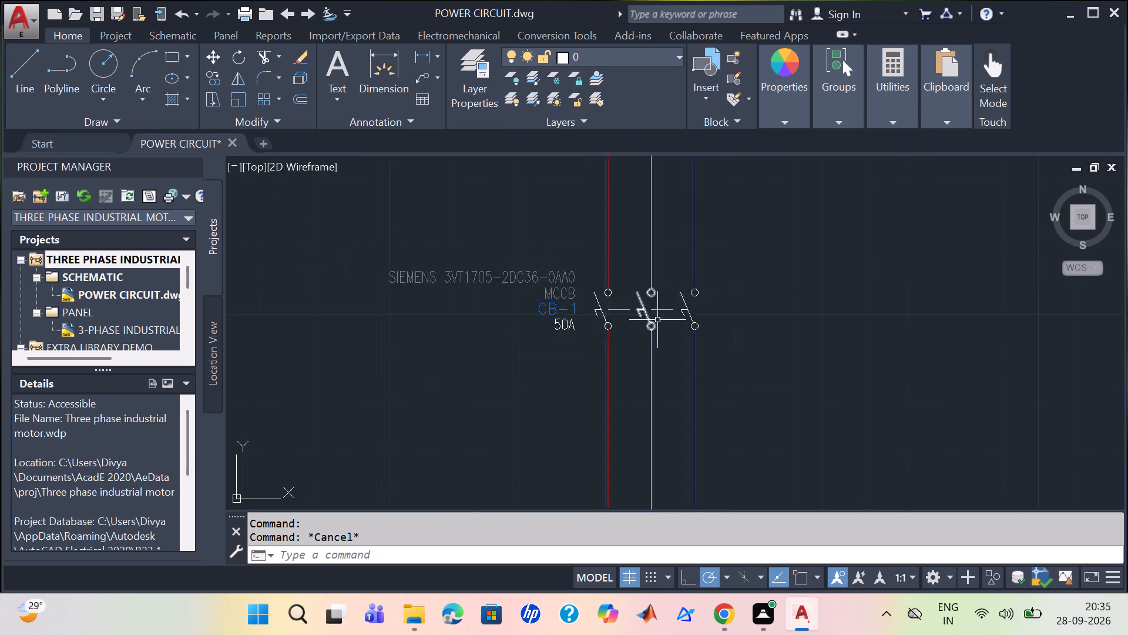
scroll(657, 320, "down", 1)
middle_click(462, 330)
scroll(462, 330, "down", 2)
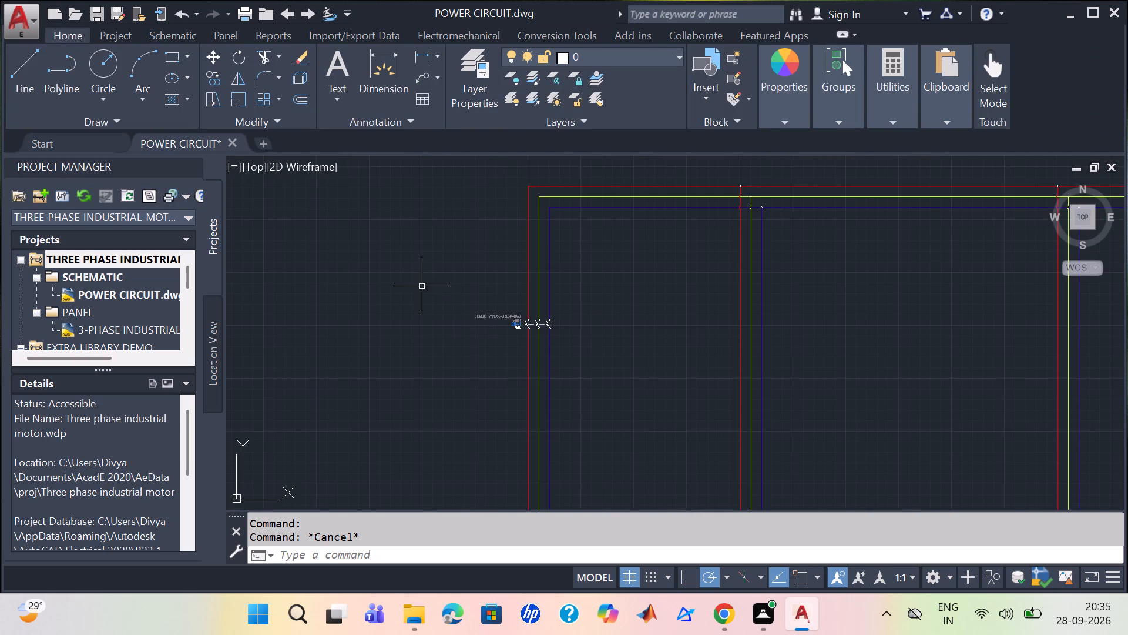
scroll(416, 276, "up", 2)
middle_click_drag(415, 275, 456, 269)
key("Right")
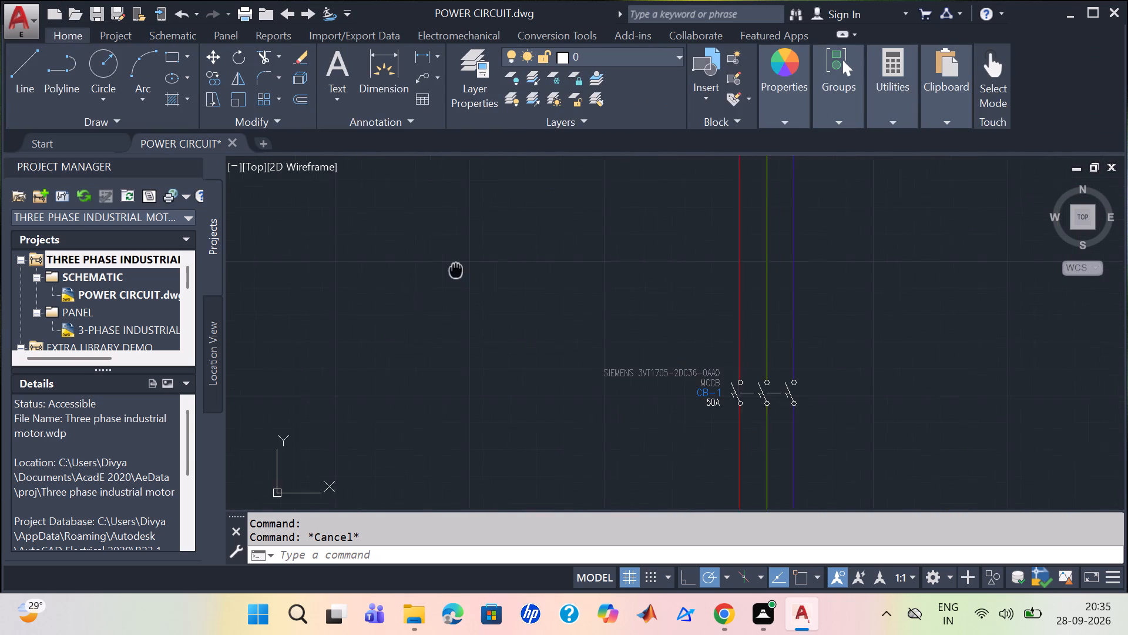
middle_click_drag(456, 269, 461, 265)
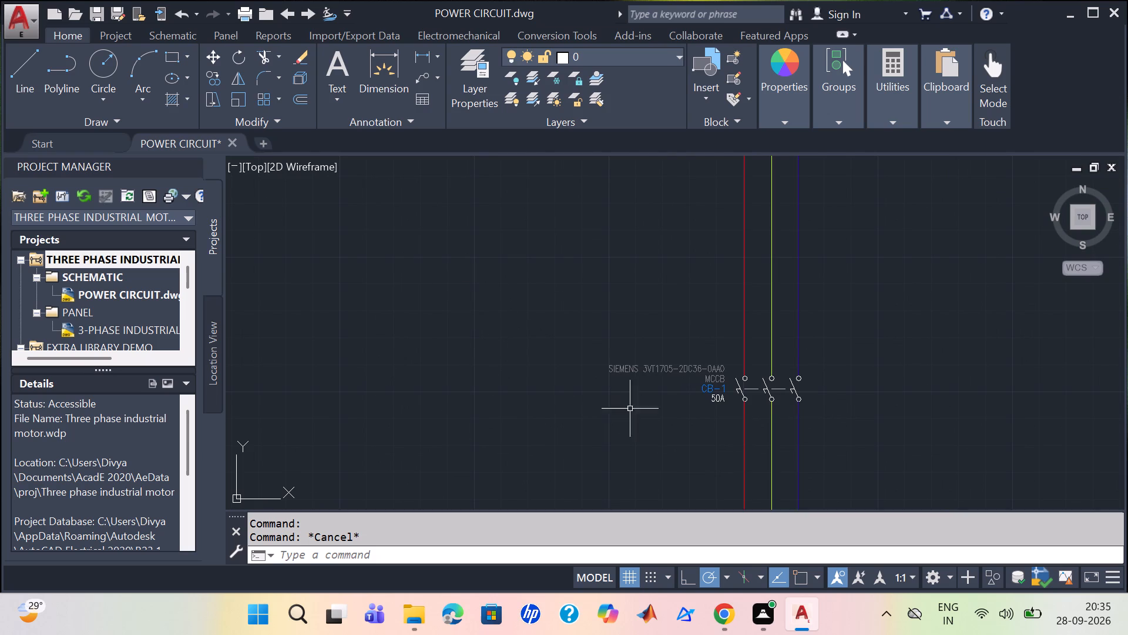
middle_click_drag(872, 386, 739, 194)
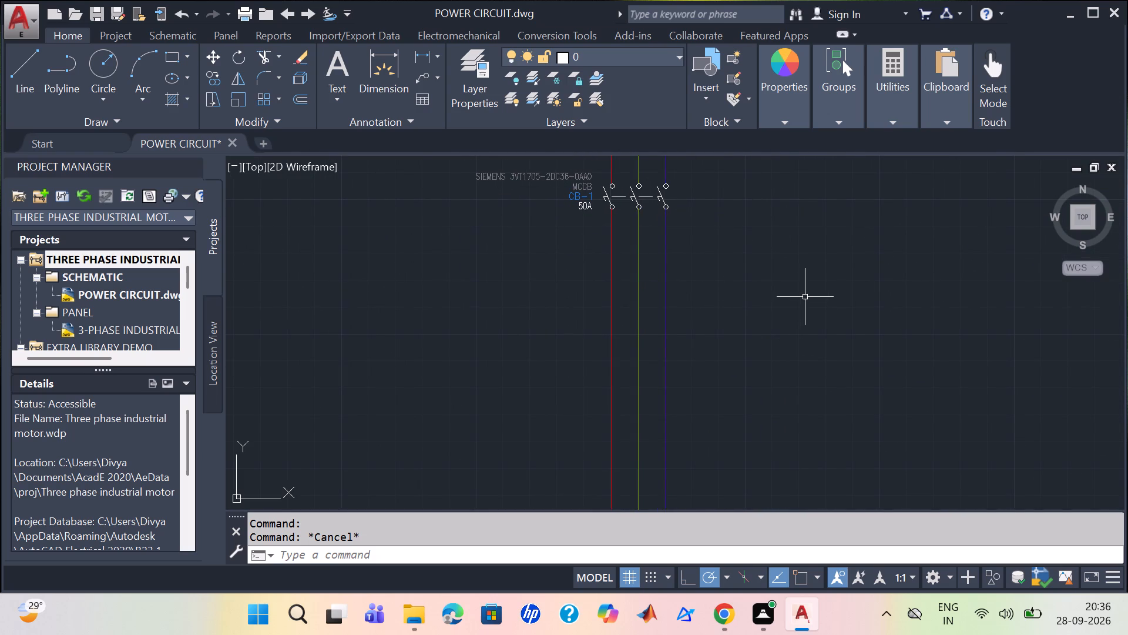
middle_click_drag(808, 297, 765, 333)
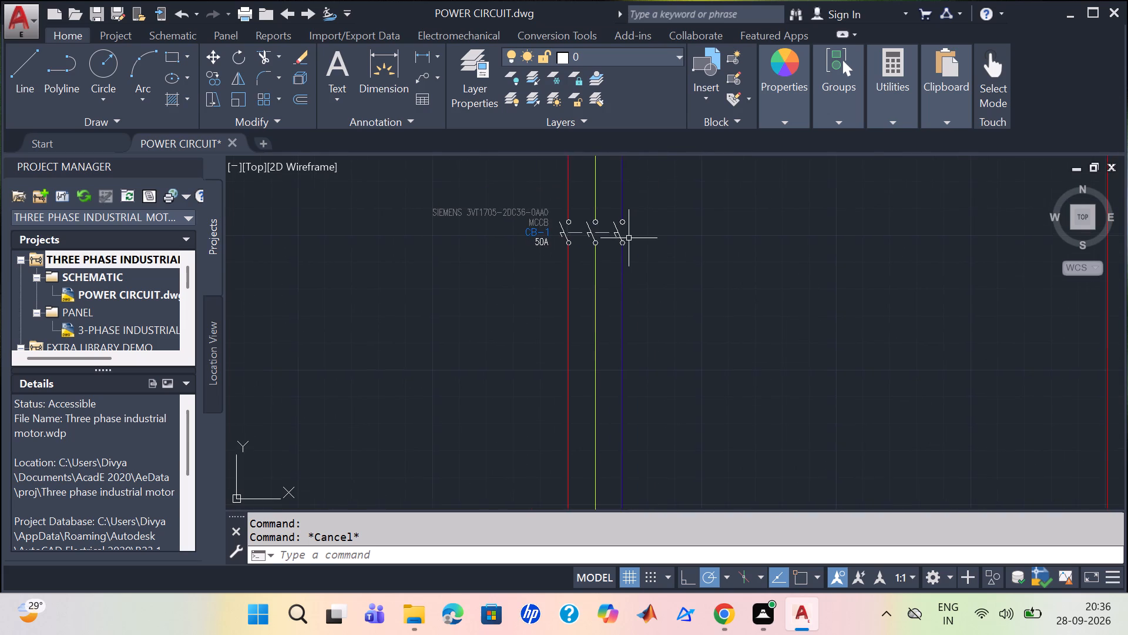
scroll(629, 238, "up", 1)
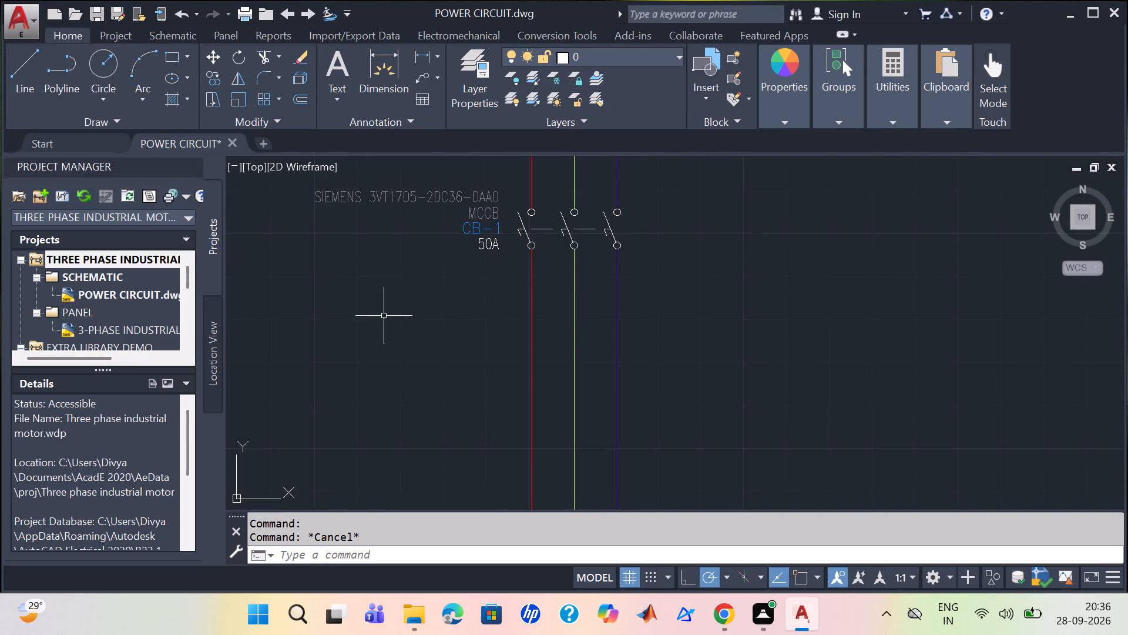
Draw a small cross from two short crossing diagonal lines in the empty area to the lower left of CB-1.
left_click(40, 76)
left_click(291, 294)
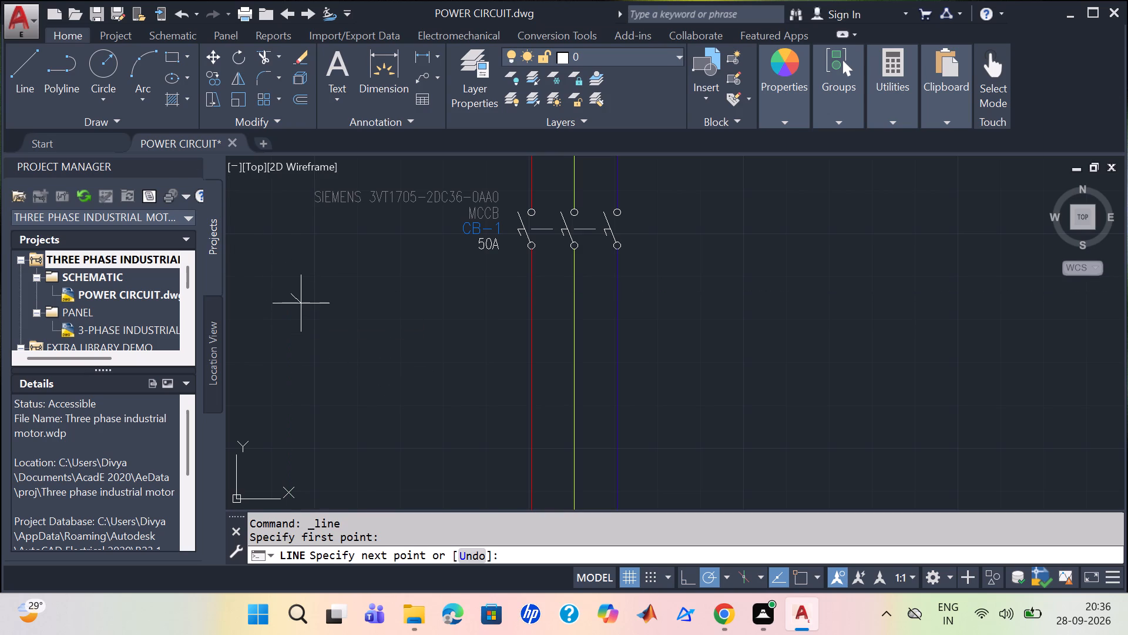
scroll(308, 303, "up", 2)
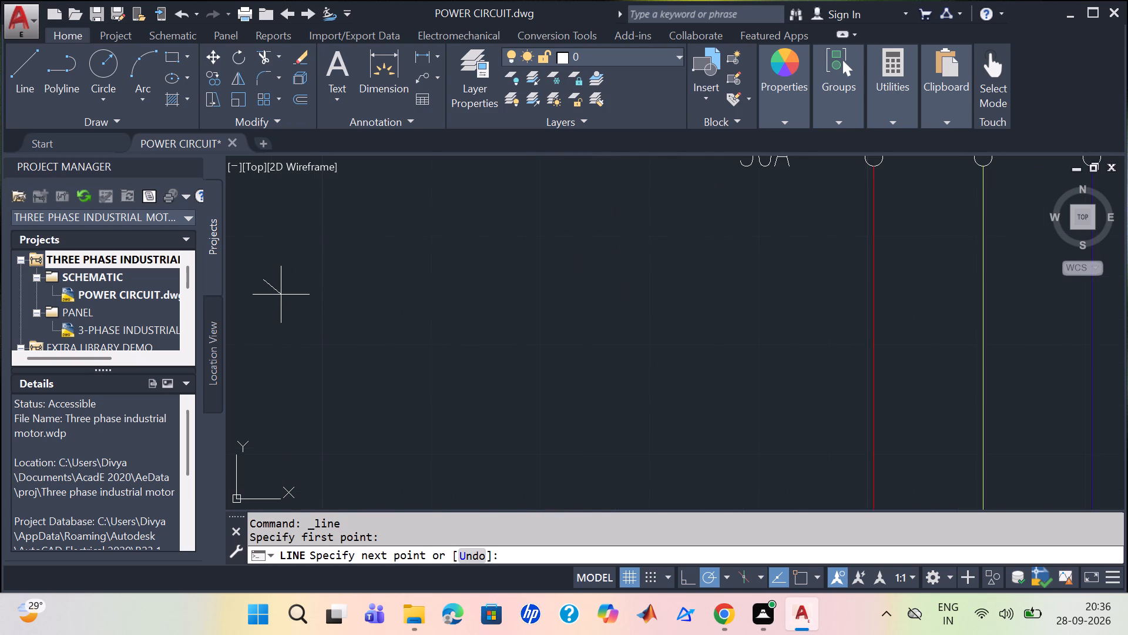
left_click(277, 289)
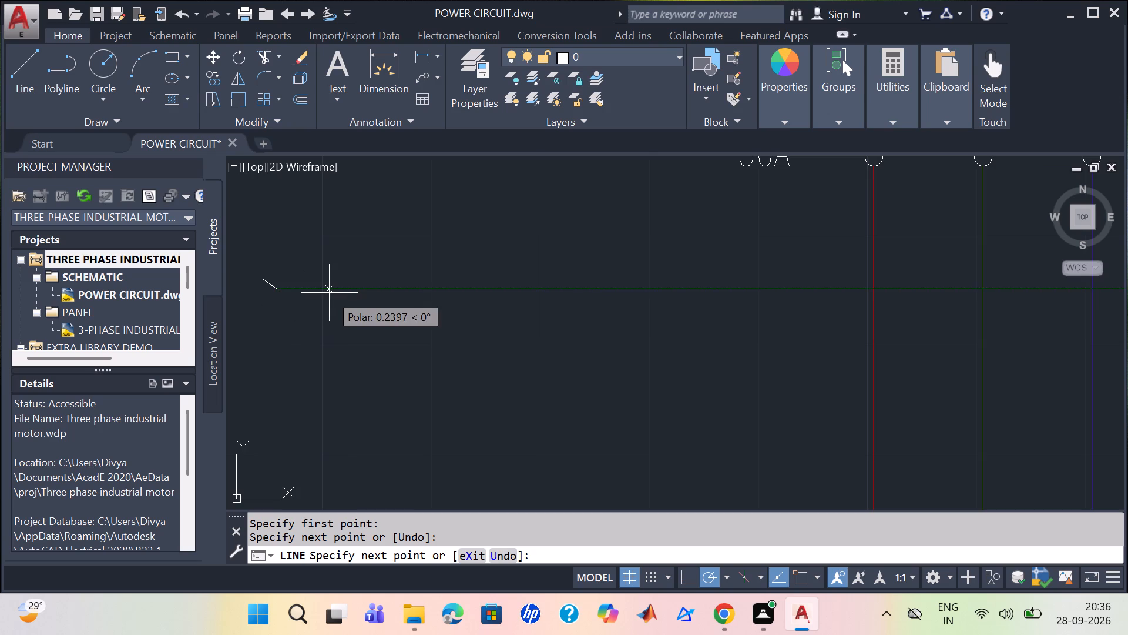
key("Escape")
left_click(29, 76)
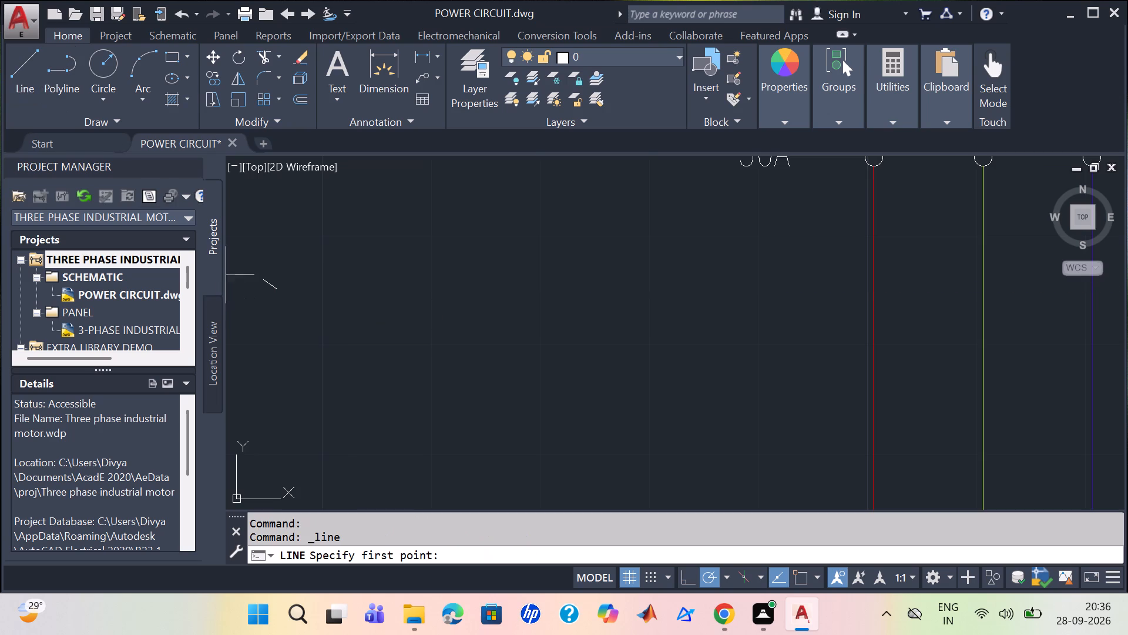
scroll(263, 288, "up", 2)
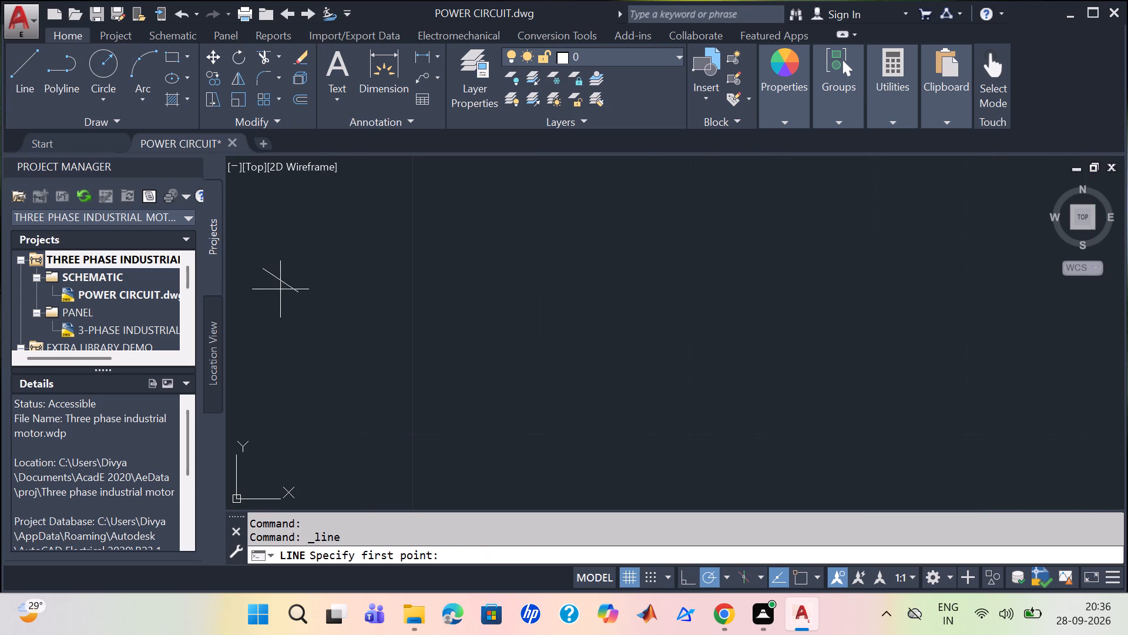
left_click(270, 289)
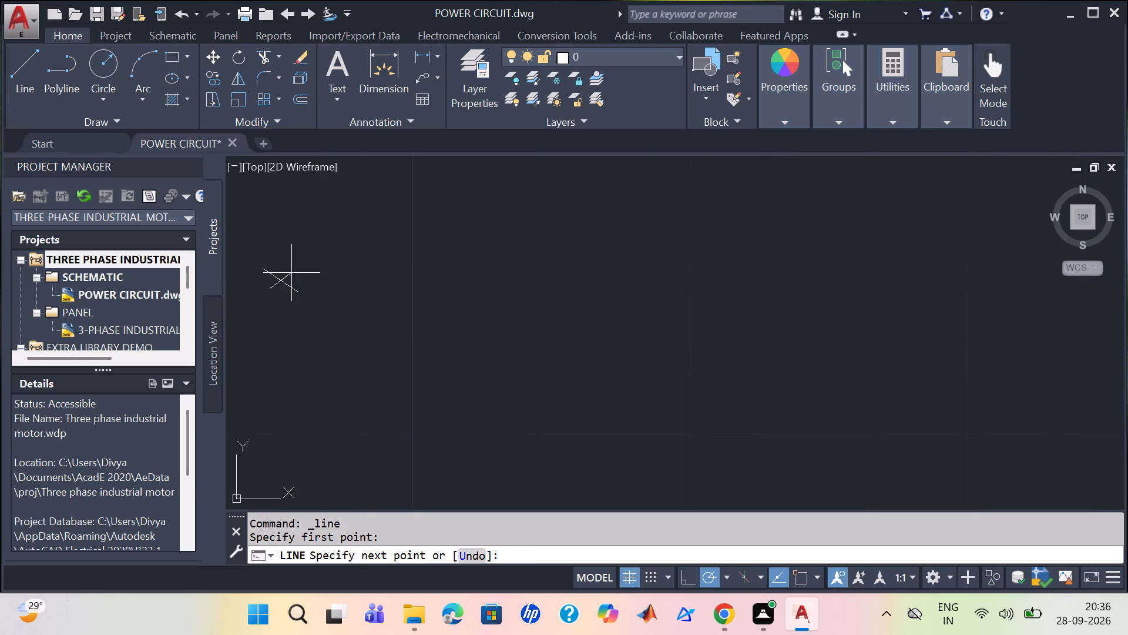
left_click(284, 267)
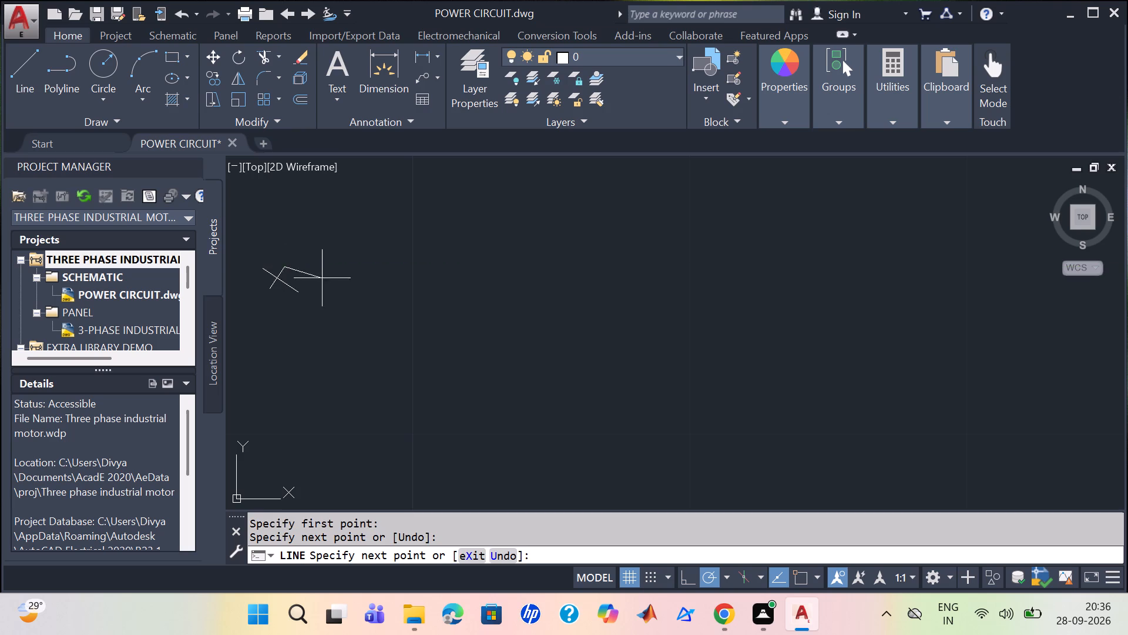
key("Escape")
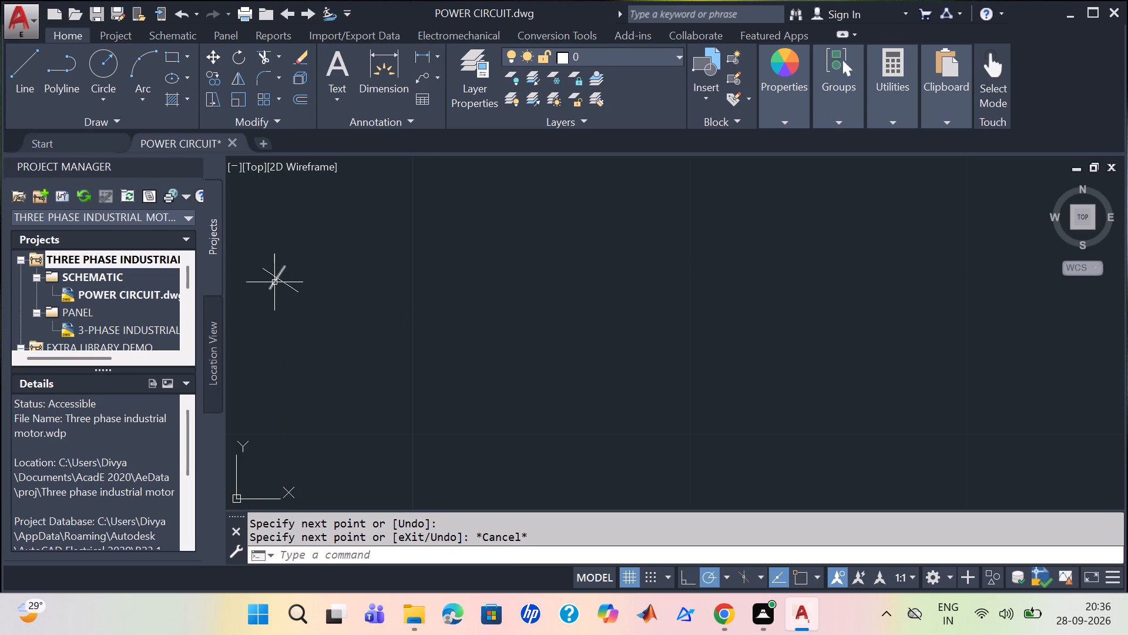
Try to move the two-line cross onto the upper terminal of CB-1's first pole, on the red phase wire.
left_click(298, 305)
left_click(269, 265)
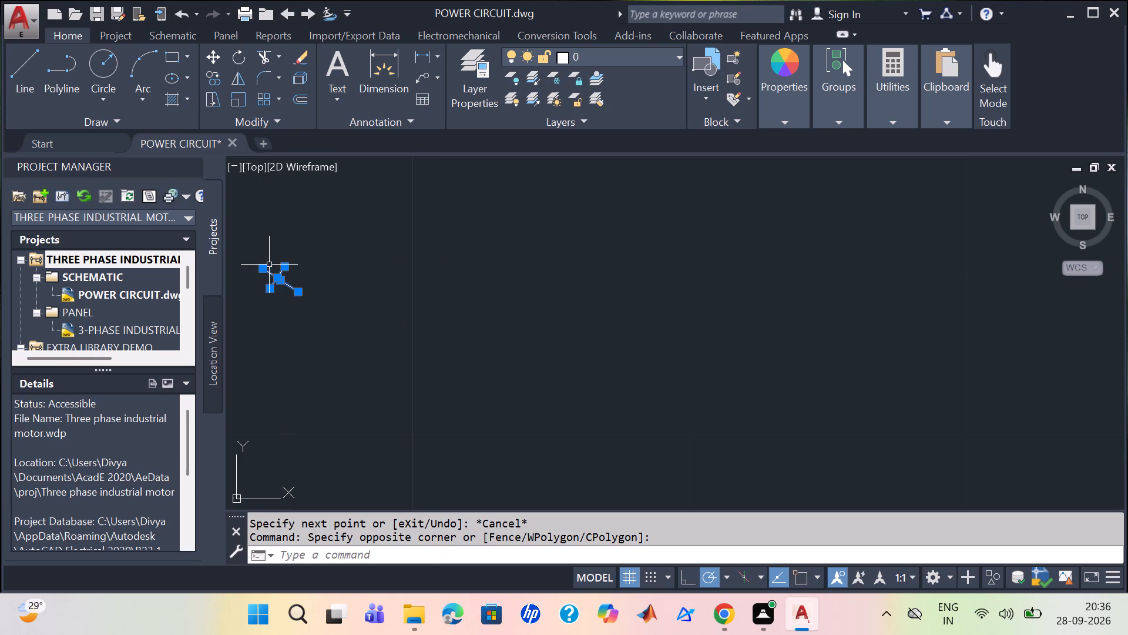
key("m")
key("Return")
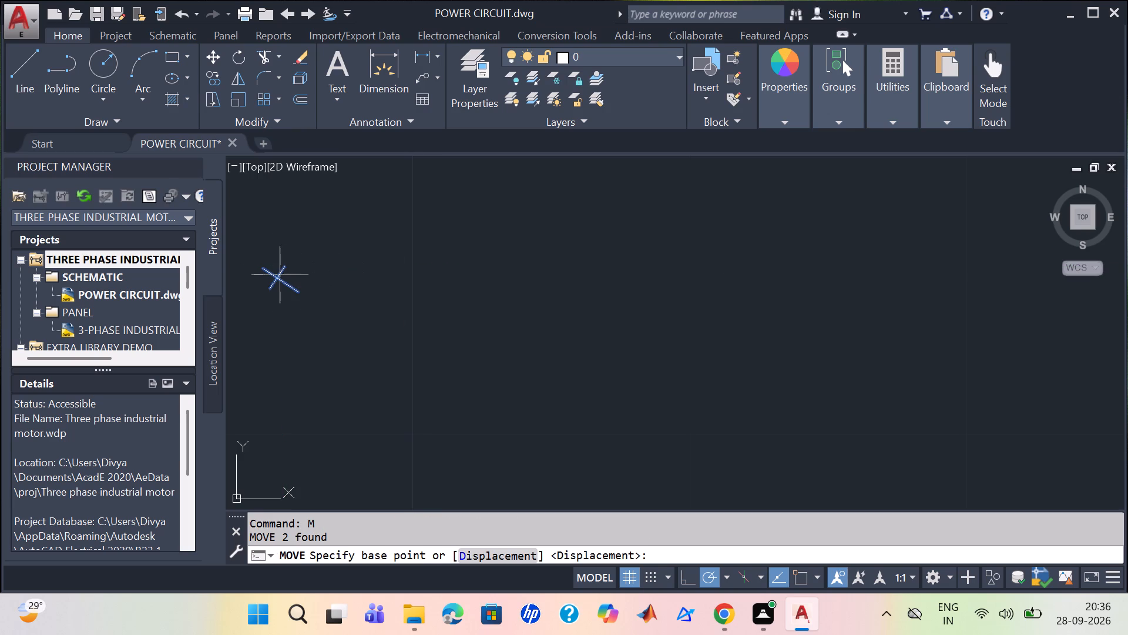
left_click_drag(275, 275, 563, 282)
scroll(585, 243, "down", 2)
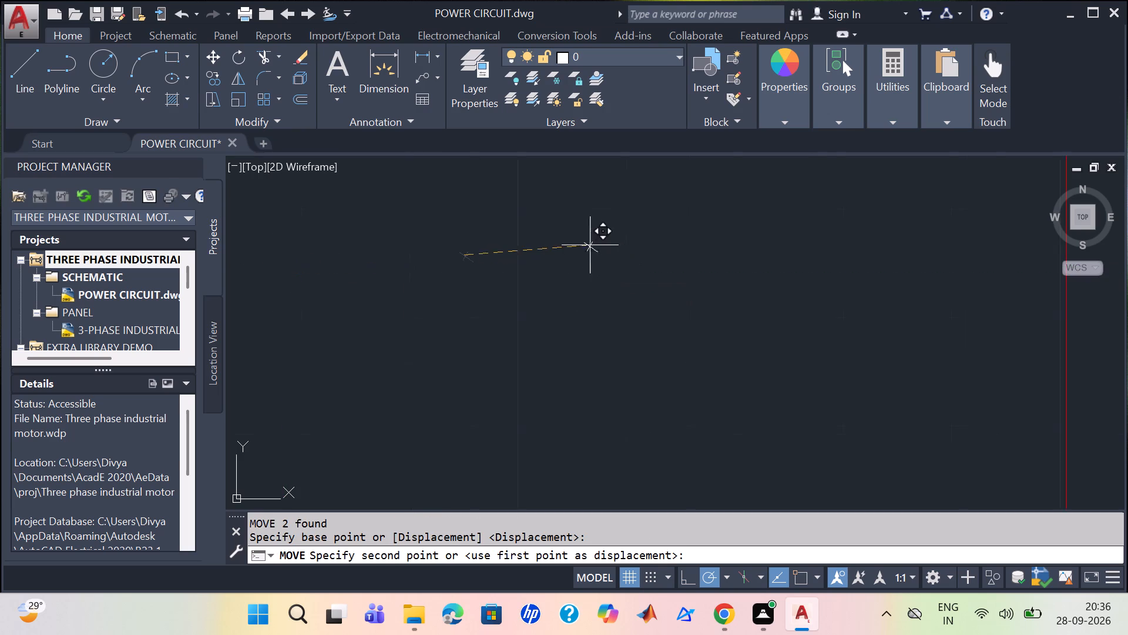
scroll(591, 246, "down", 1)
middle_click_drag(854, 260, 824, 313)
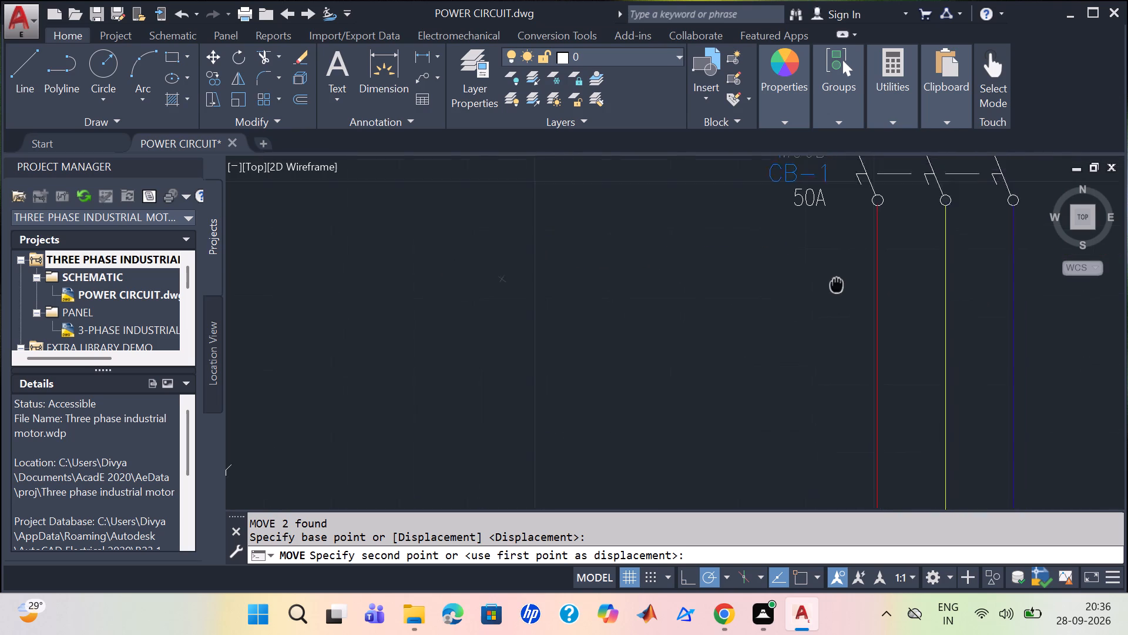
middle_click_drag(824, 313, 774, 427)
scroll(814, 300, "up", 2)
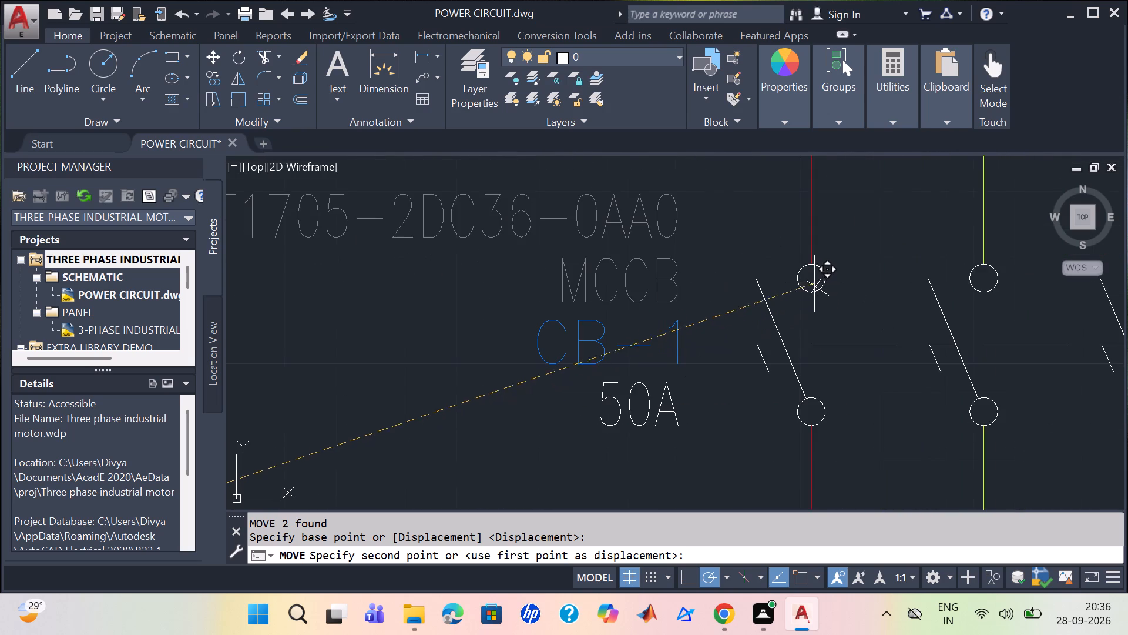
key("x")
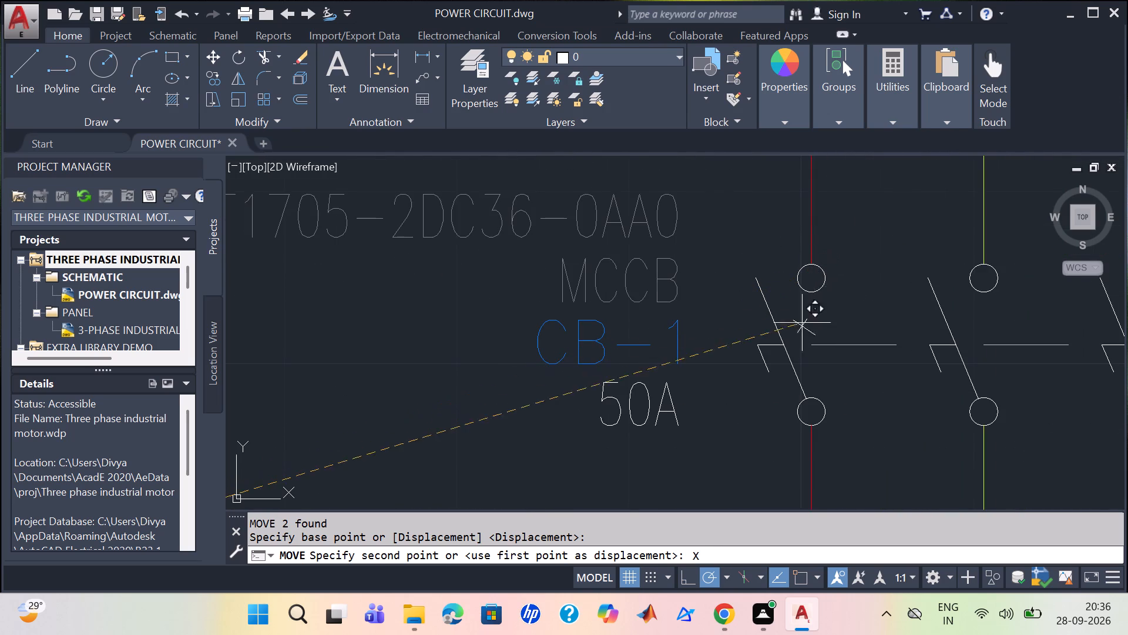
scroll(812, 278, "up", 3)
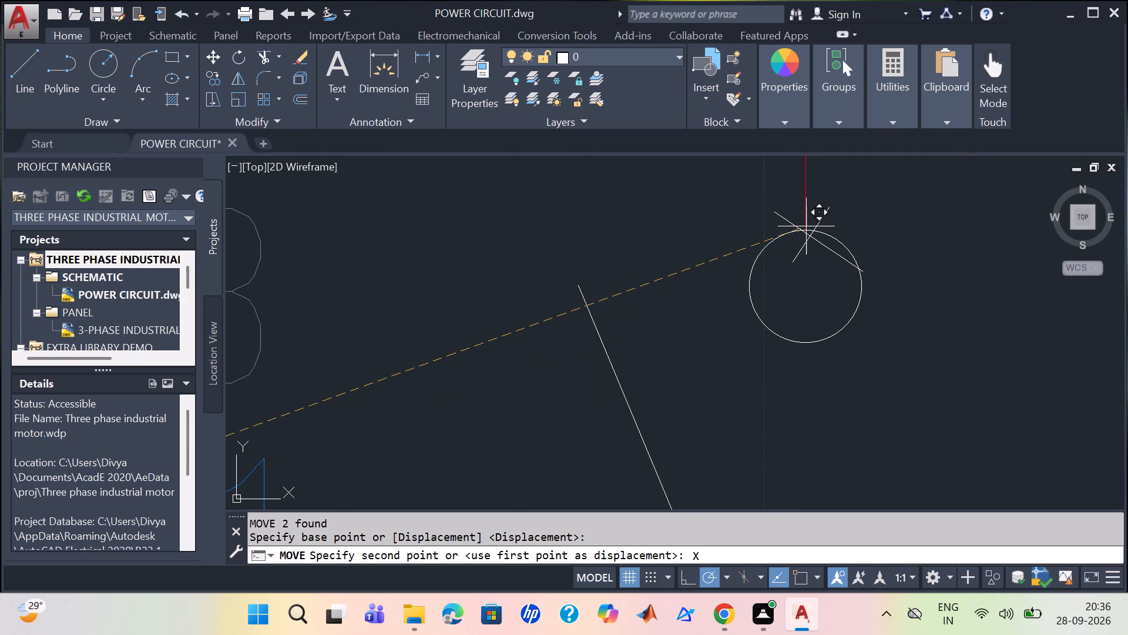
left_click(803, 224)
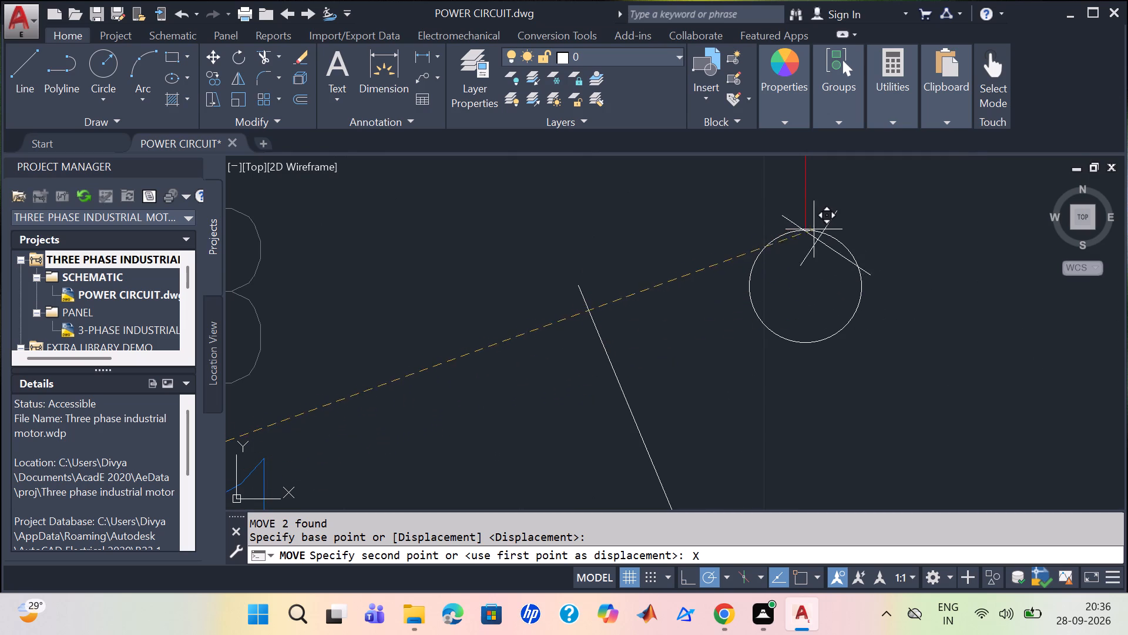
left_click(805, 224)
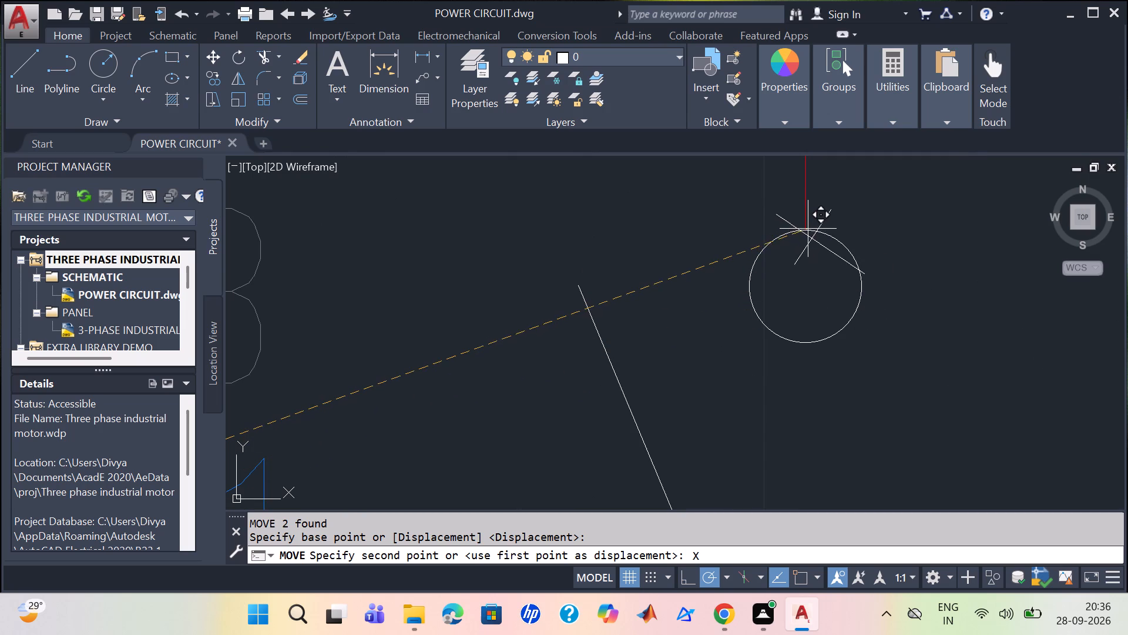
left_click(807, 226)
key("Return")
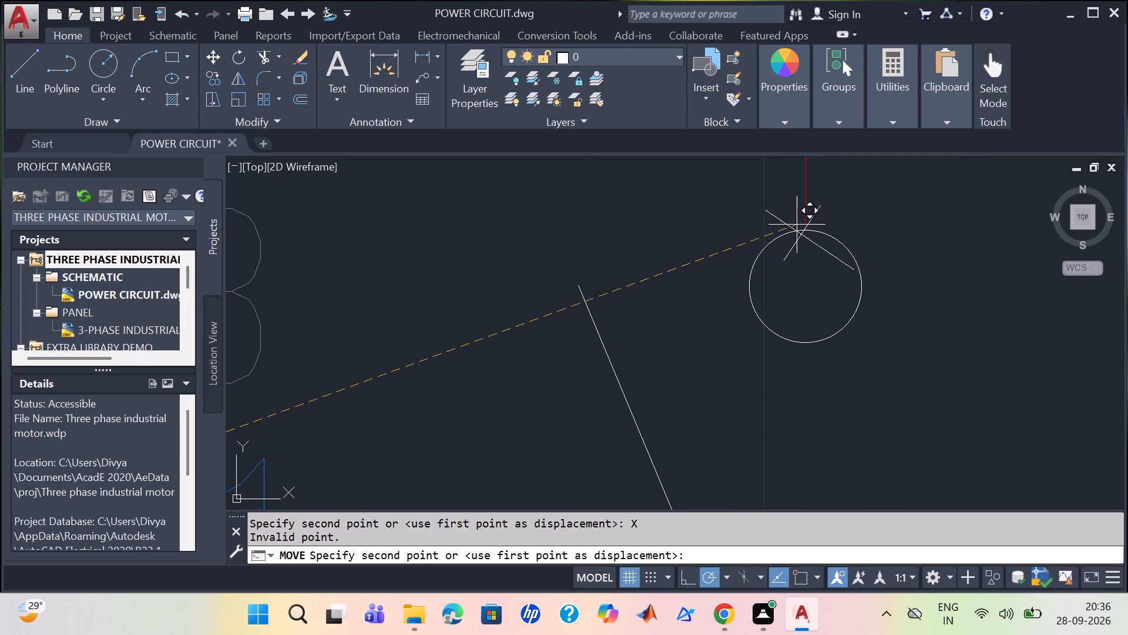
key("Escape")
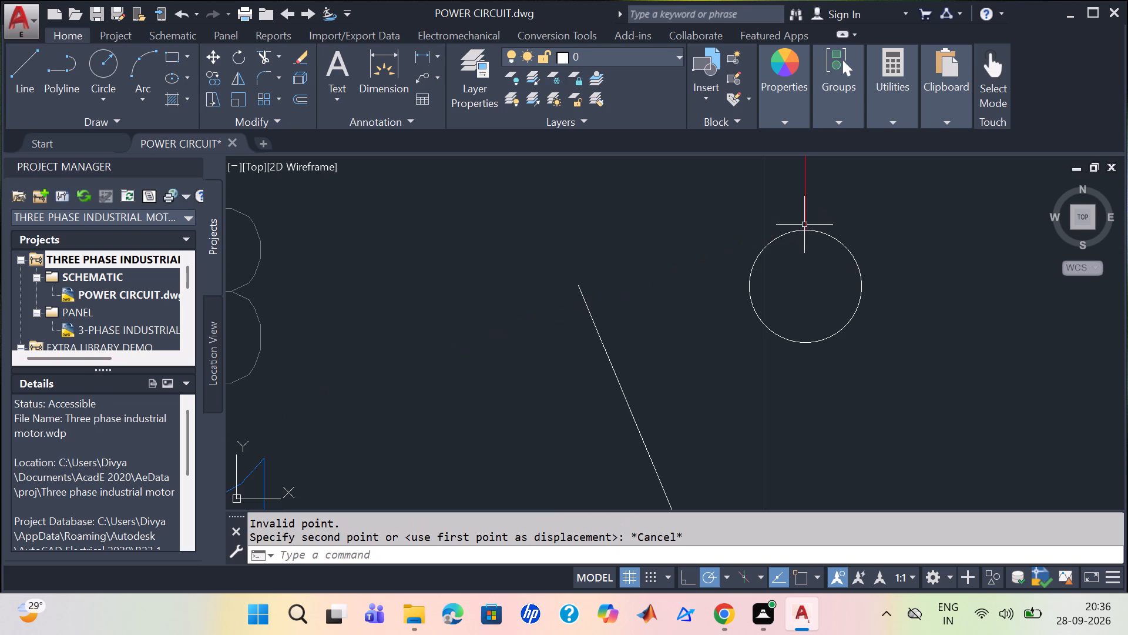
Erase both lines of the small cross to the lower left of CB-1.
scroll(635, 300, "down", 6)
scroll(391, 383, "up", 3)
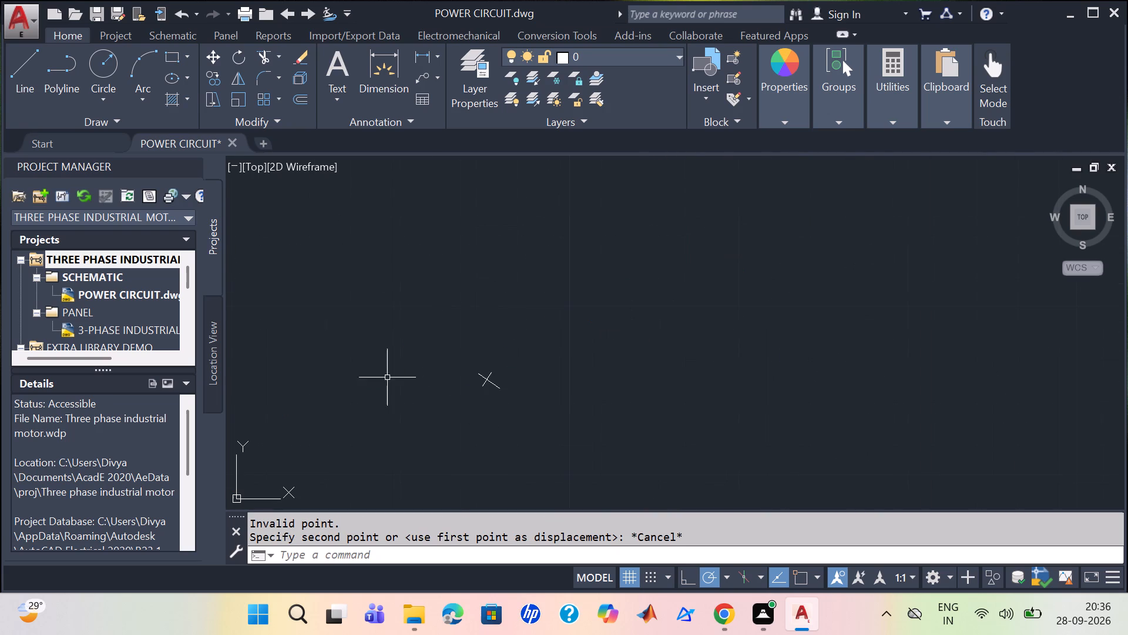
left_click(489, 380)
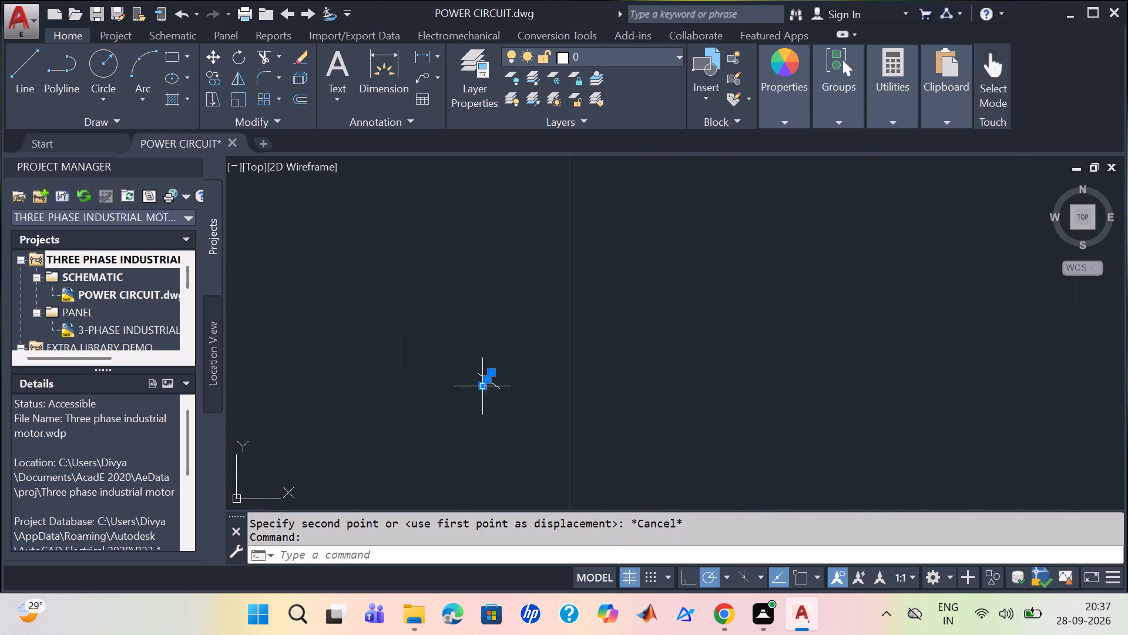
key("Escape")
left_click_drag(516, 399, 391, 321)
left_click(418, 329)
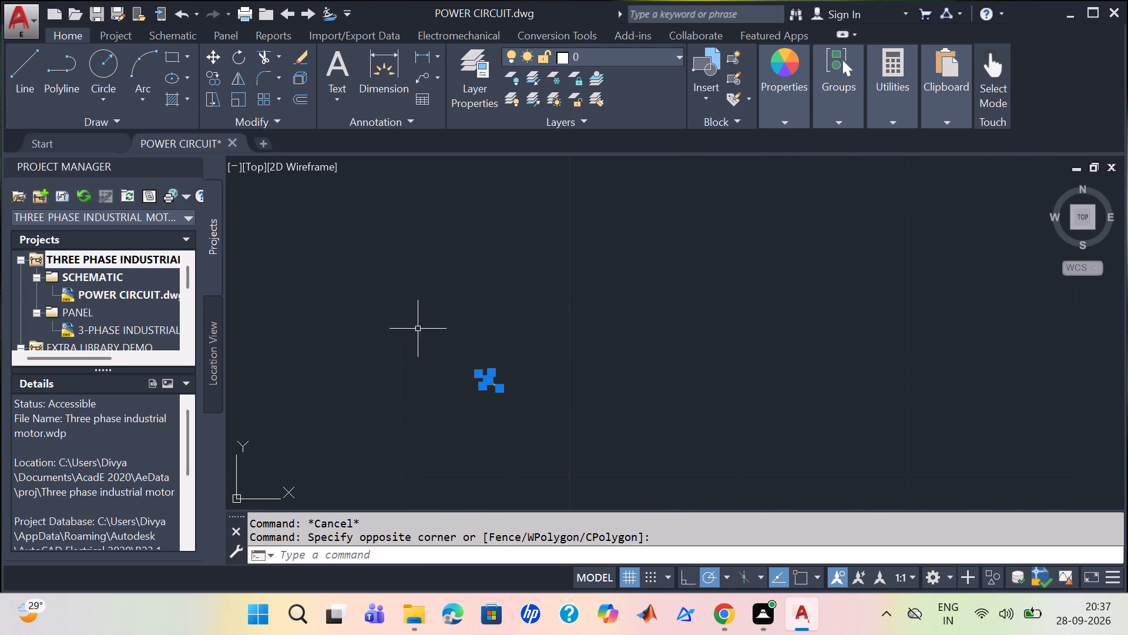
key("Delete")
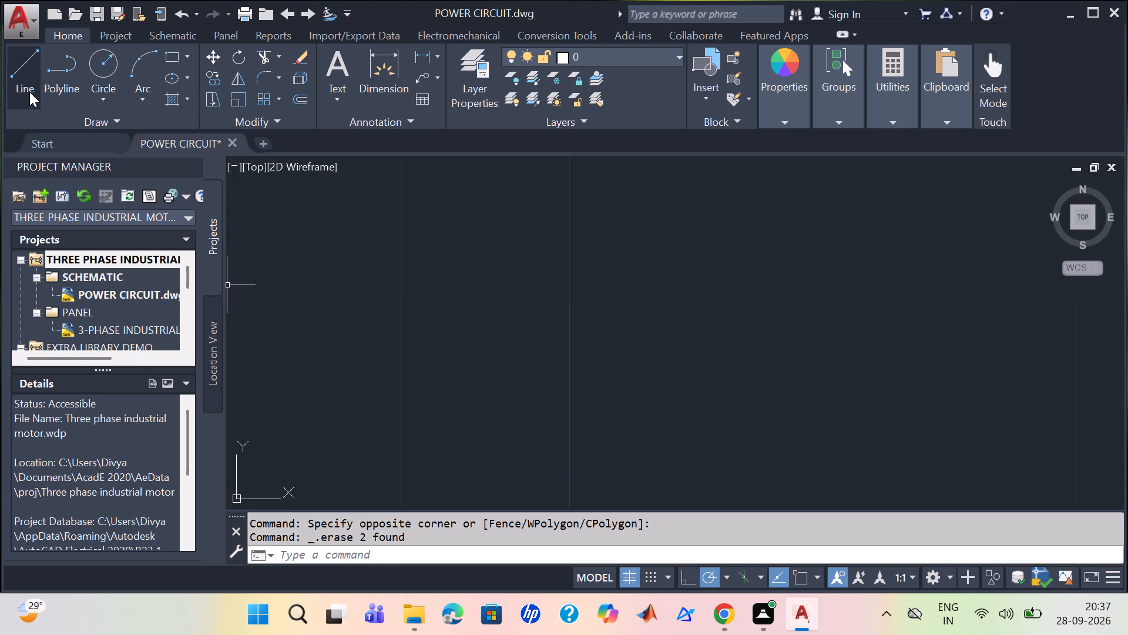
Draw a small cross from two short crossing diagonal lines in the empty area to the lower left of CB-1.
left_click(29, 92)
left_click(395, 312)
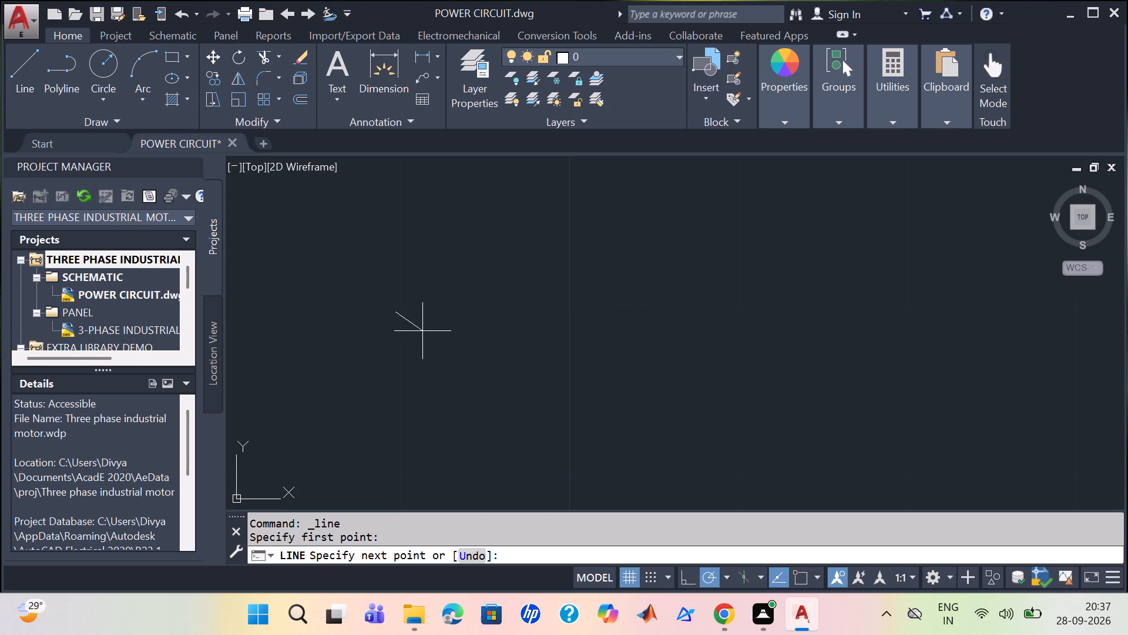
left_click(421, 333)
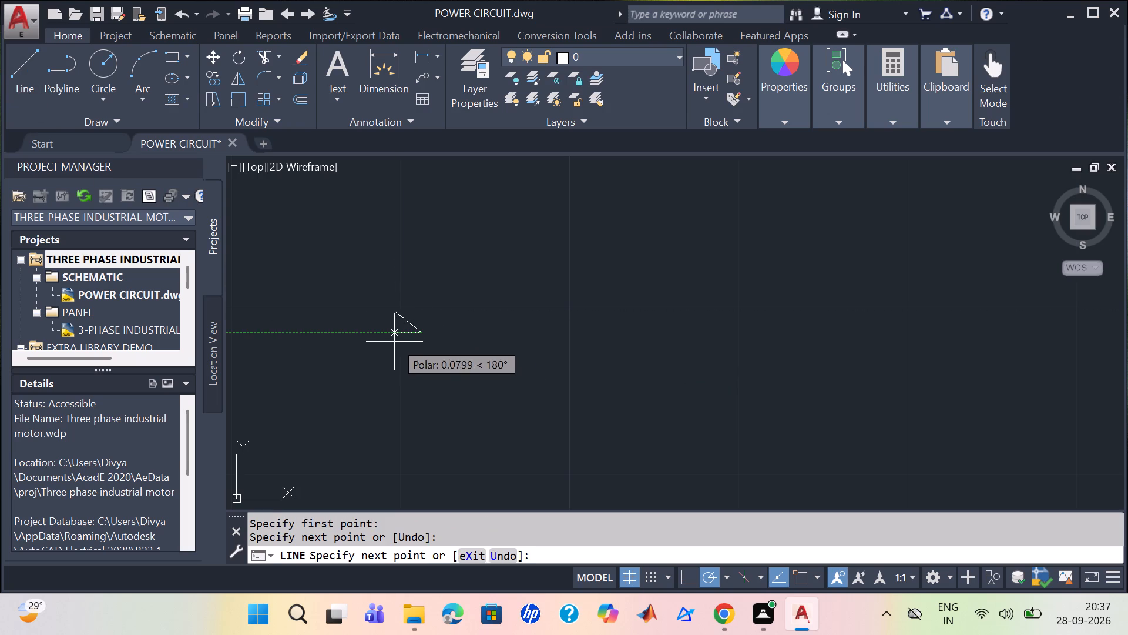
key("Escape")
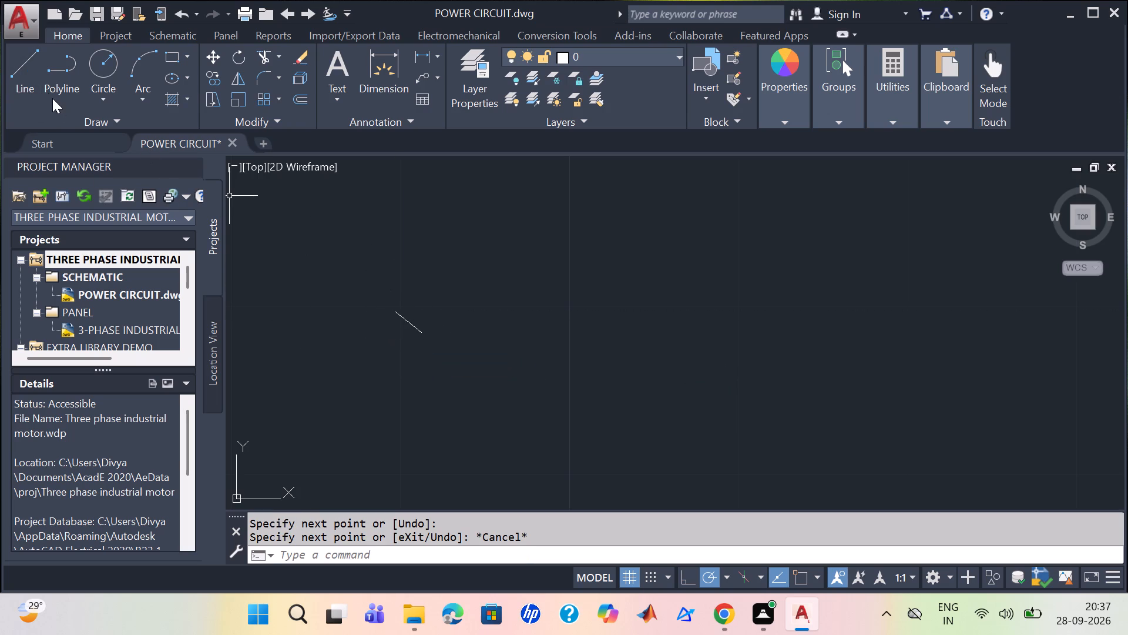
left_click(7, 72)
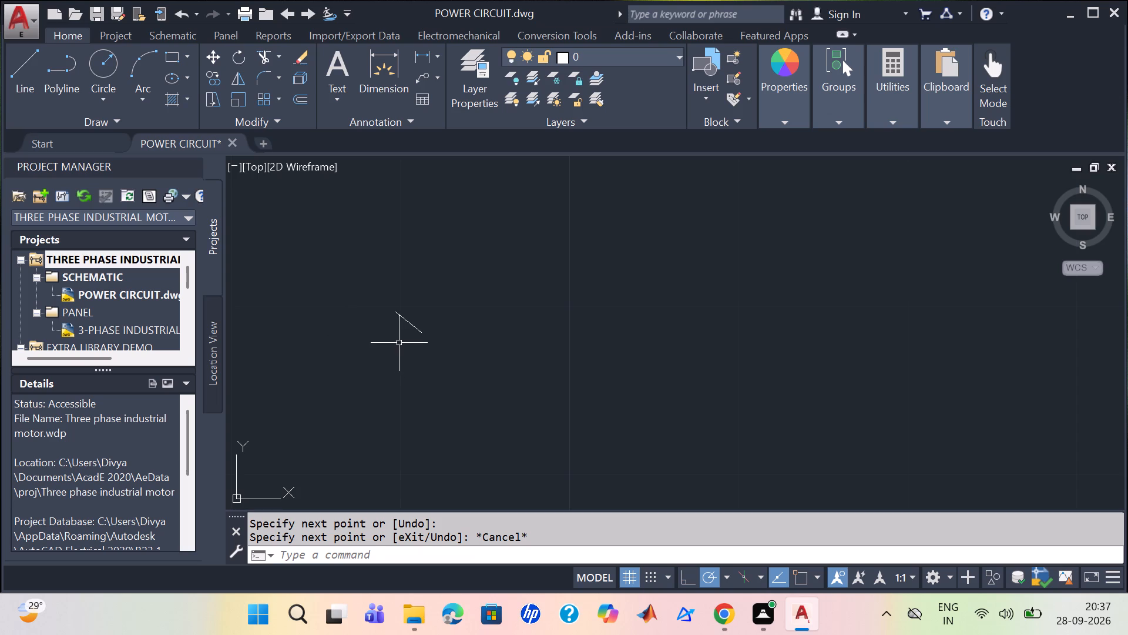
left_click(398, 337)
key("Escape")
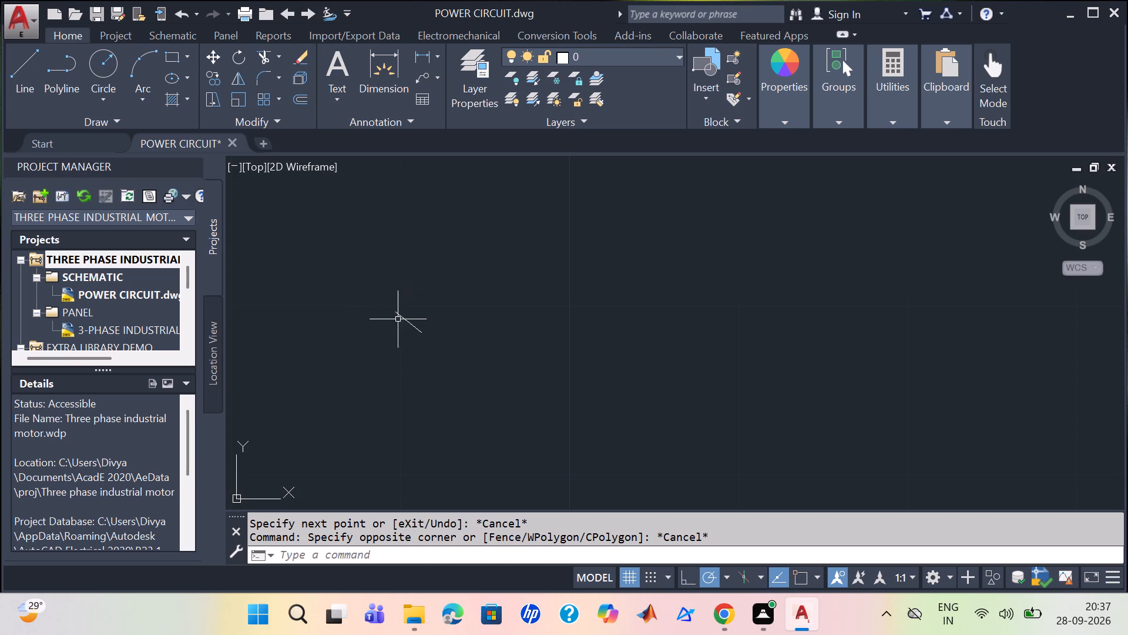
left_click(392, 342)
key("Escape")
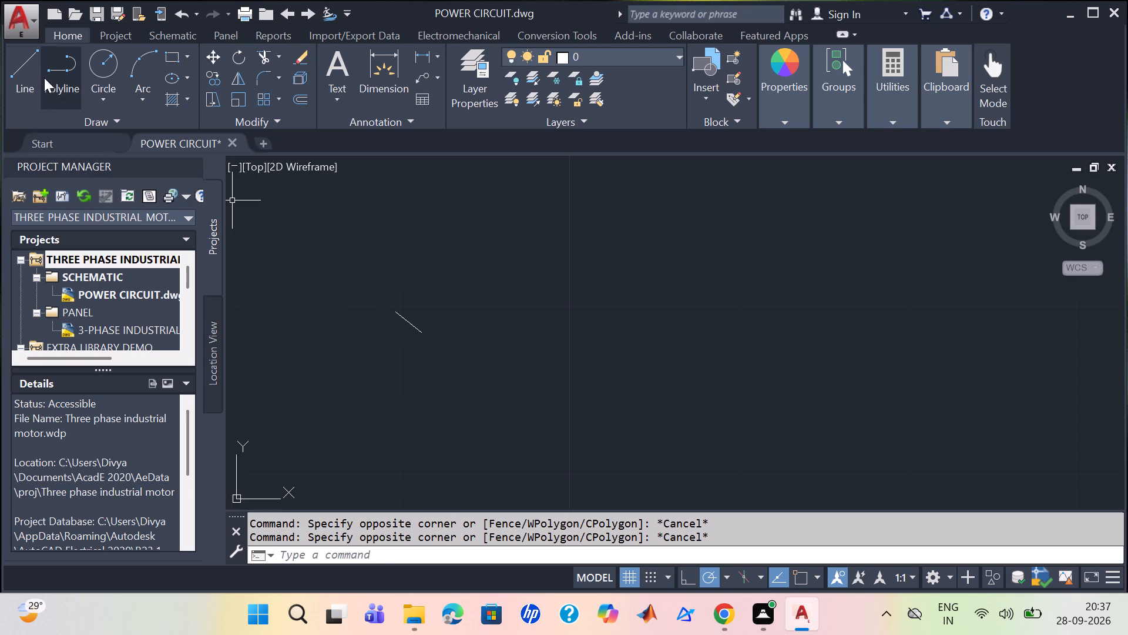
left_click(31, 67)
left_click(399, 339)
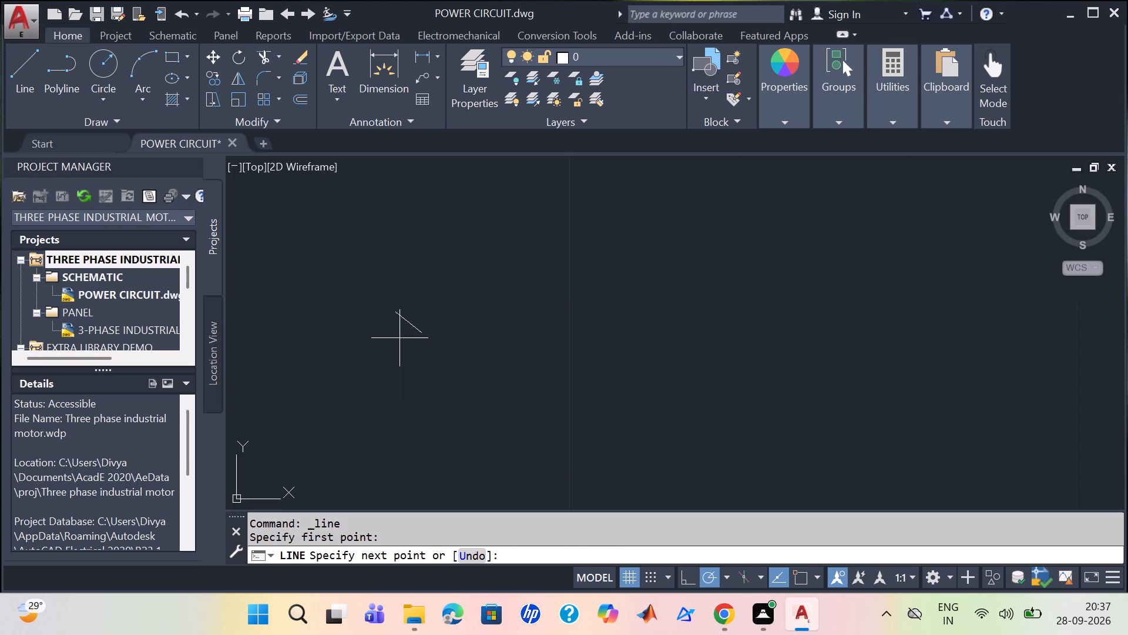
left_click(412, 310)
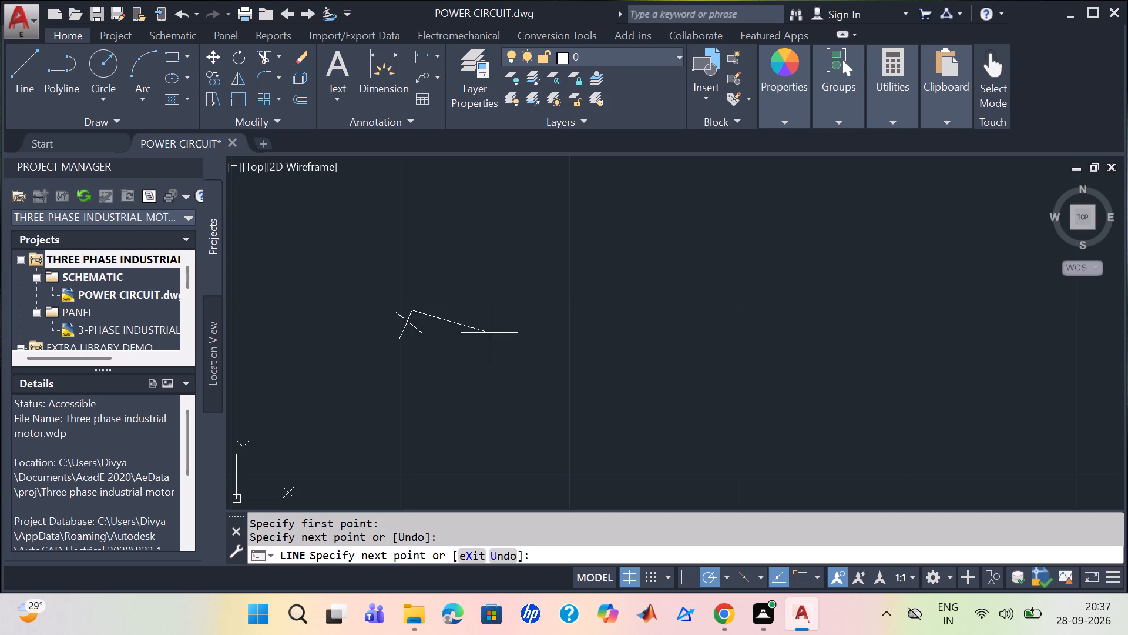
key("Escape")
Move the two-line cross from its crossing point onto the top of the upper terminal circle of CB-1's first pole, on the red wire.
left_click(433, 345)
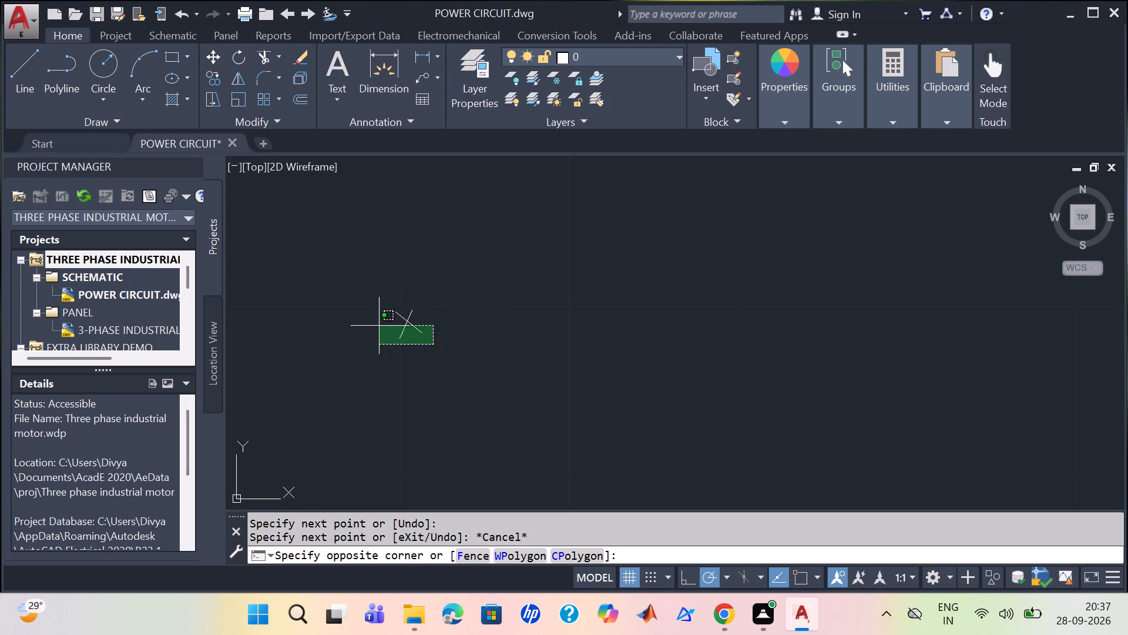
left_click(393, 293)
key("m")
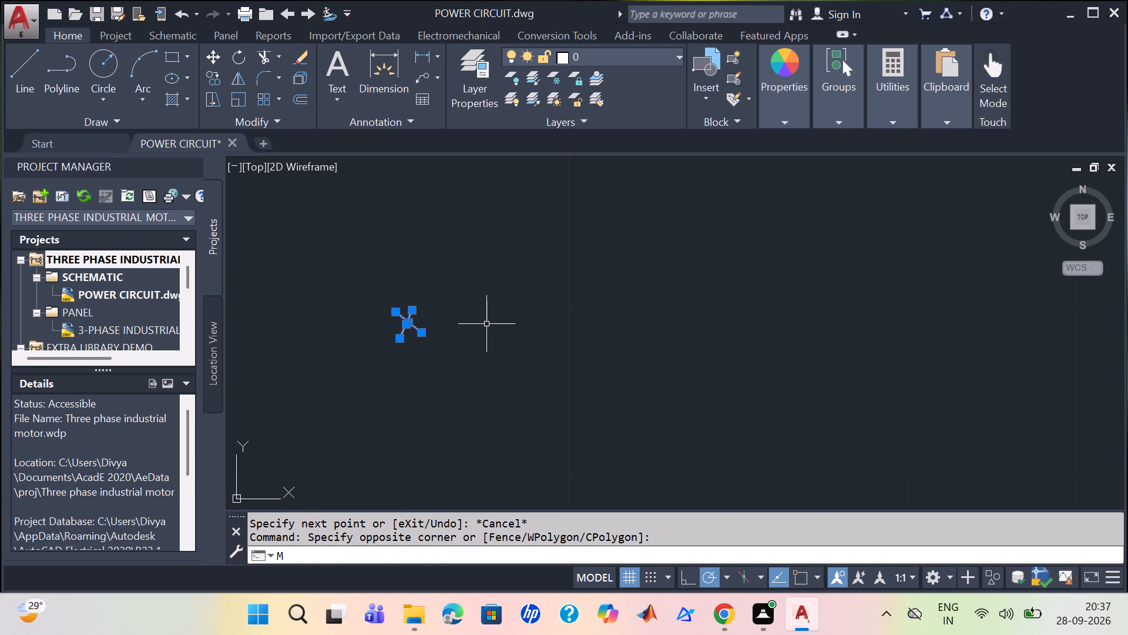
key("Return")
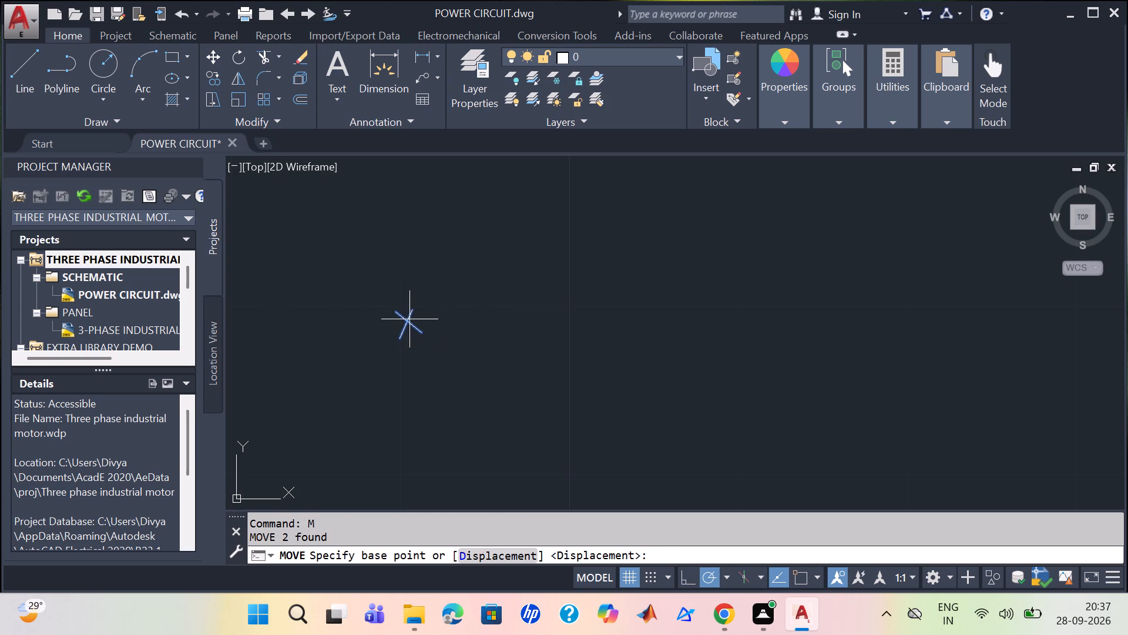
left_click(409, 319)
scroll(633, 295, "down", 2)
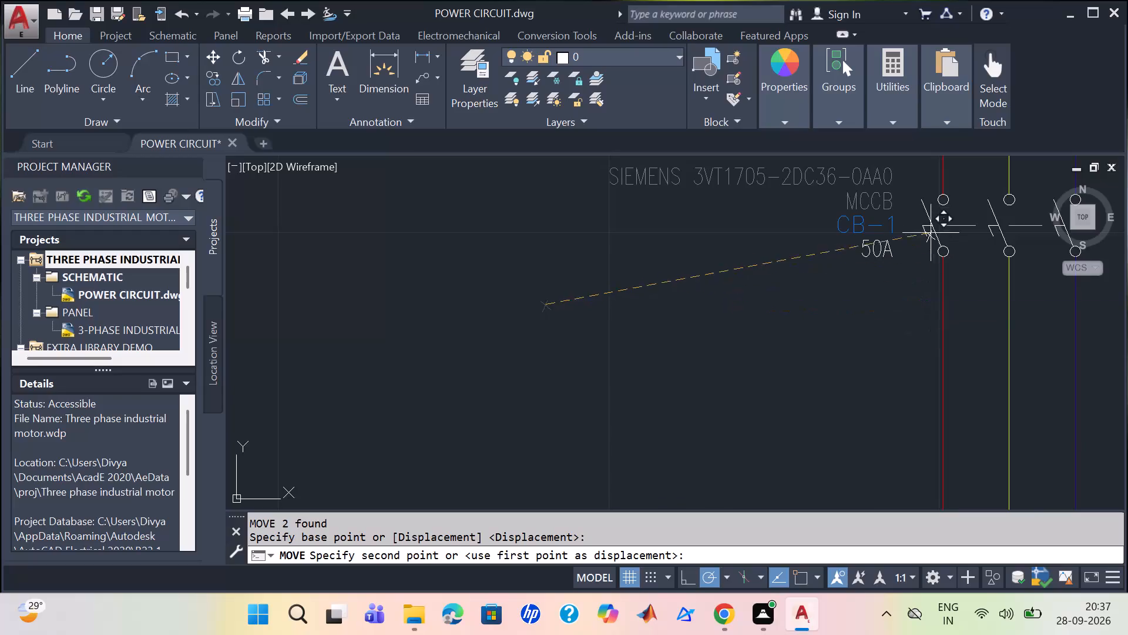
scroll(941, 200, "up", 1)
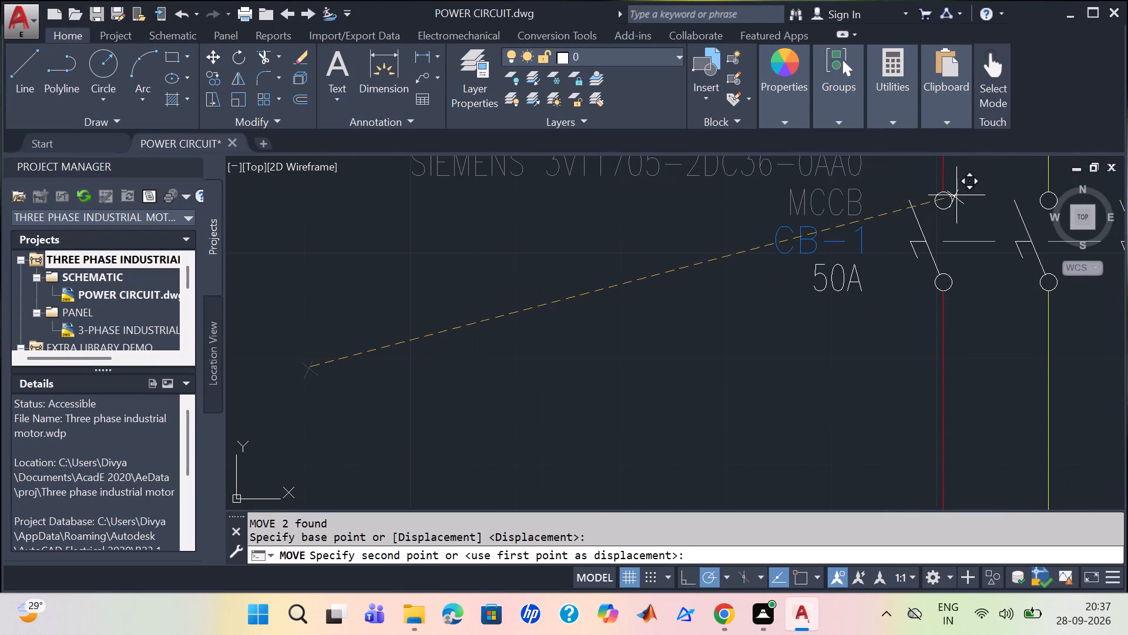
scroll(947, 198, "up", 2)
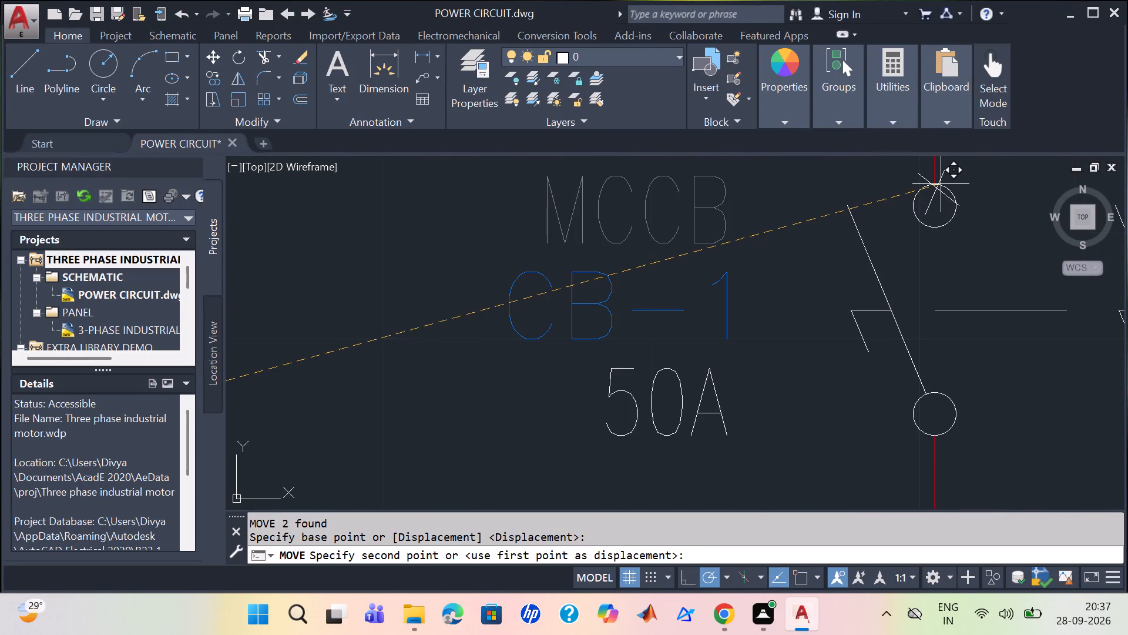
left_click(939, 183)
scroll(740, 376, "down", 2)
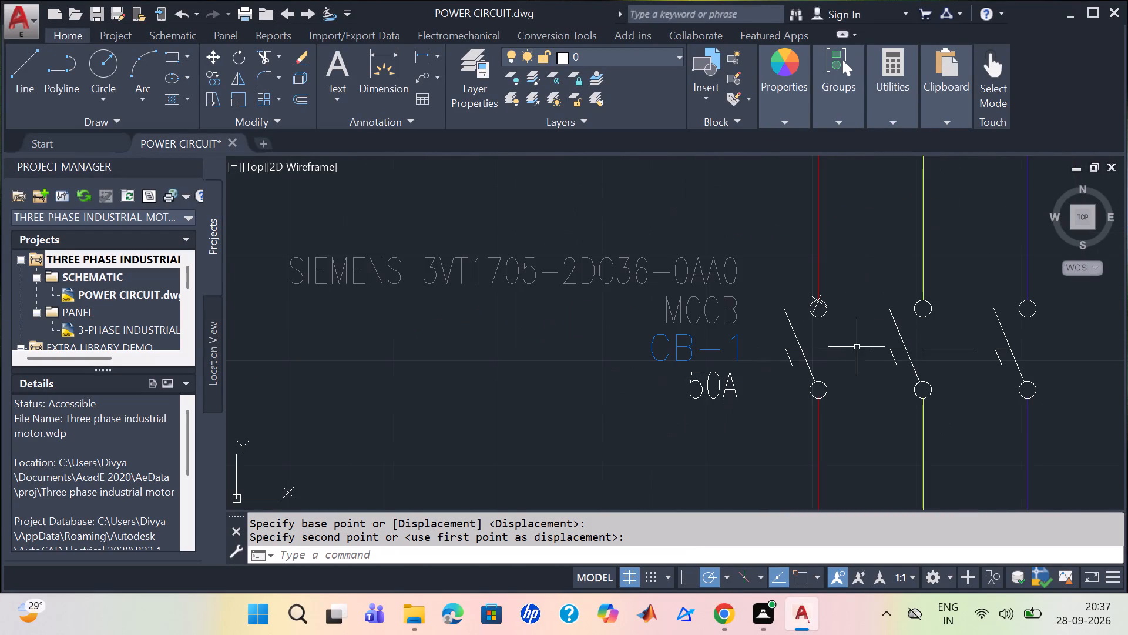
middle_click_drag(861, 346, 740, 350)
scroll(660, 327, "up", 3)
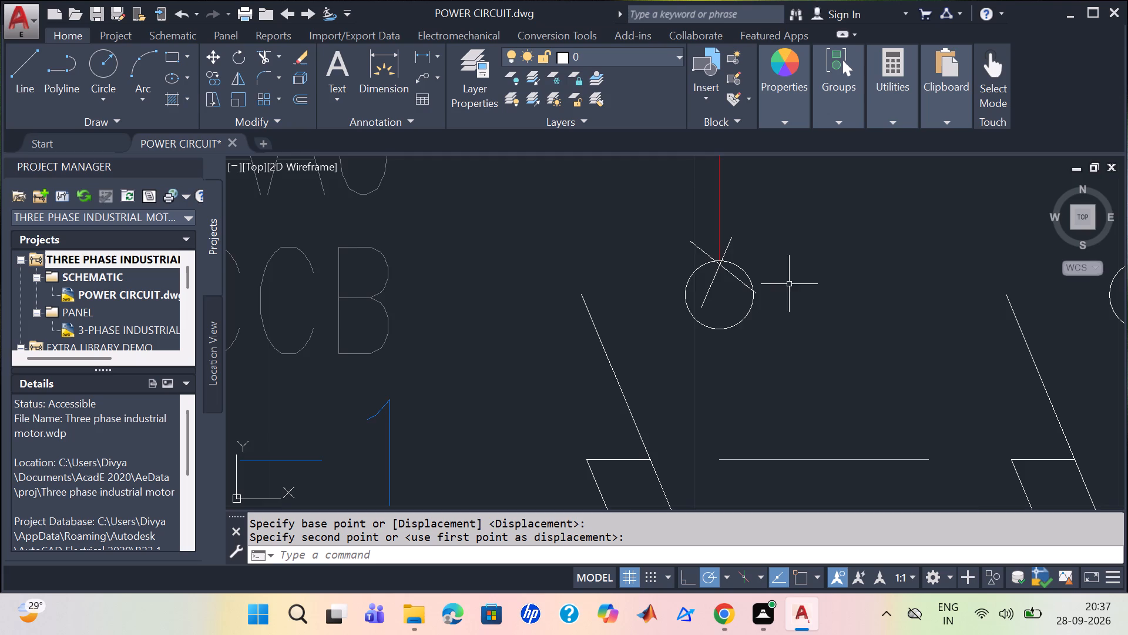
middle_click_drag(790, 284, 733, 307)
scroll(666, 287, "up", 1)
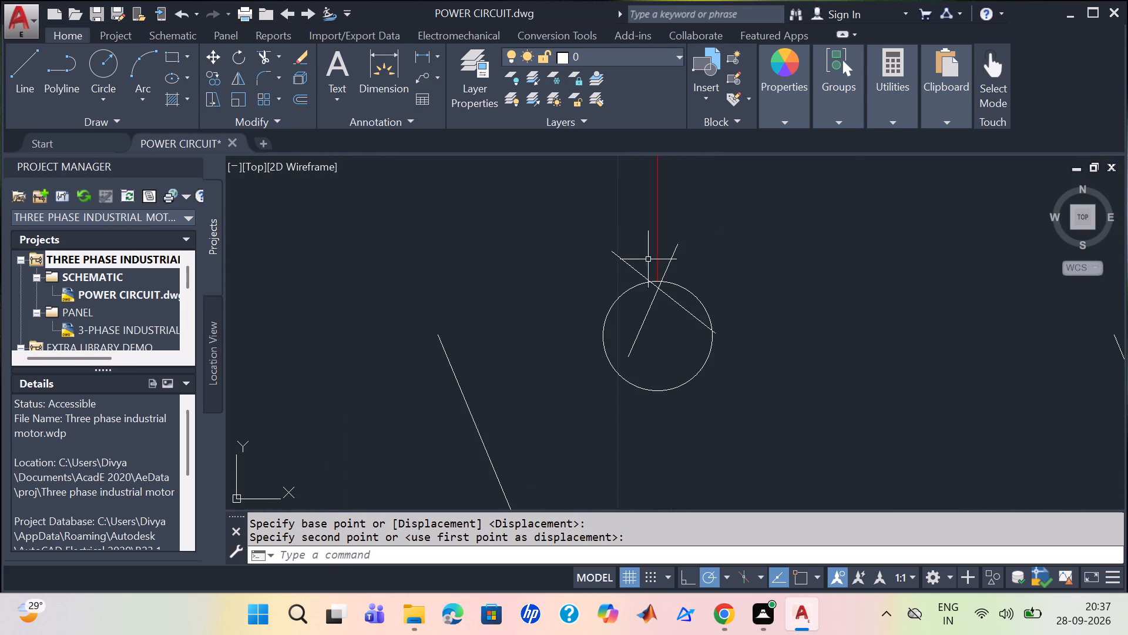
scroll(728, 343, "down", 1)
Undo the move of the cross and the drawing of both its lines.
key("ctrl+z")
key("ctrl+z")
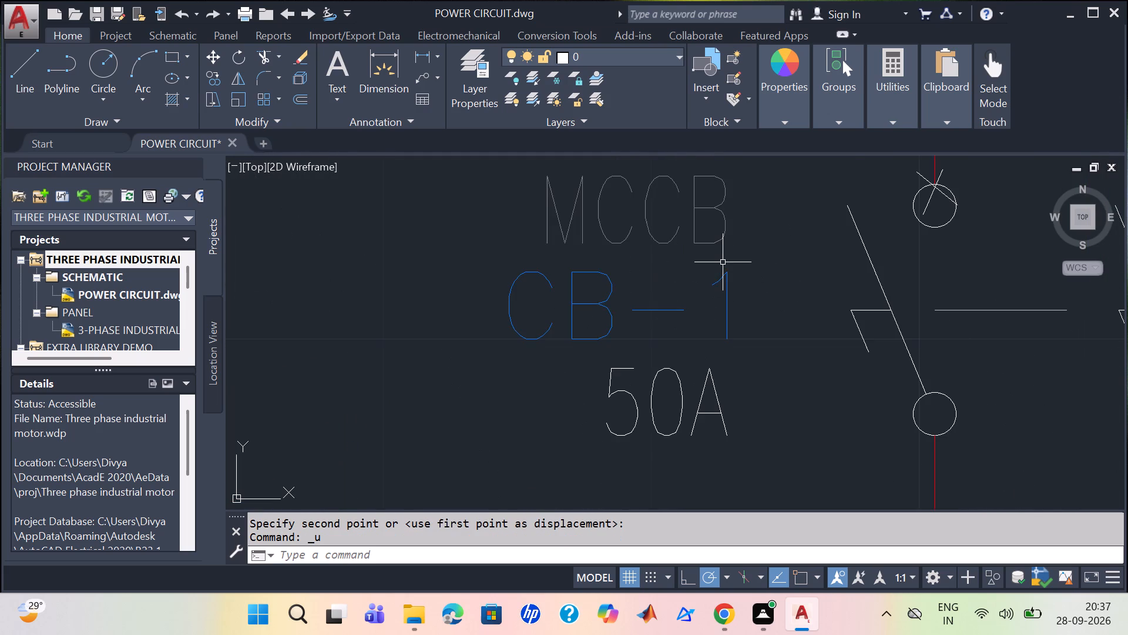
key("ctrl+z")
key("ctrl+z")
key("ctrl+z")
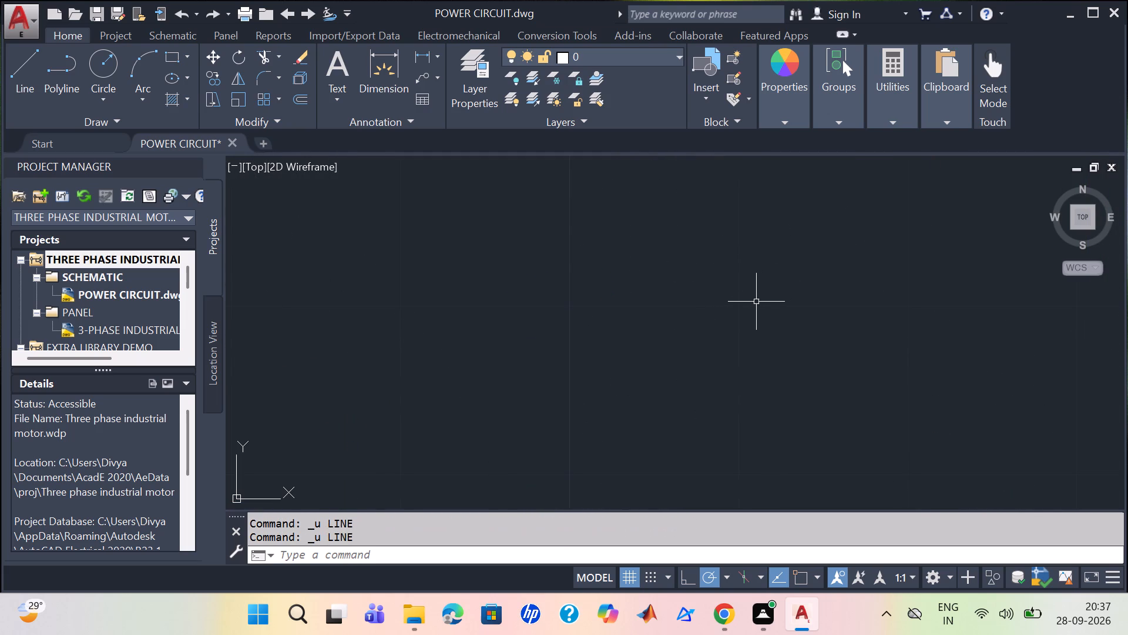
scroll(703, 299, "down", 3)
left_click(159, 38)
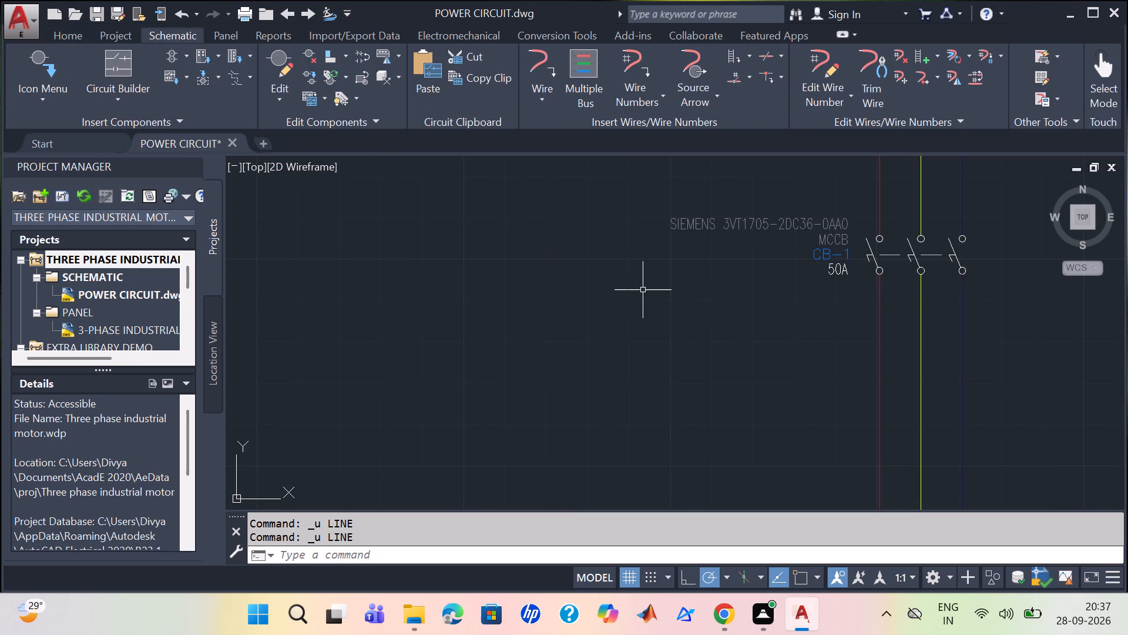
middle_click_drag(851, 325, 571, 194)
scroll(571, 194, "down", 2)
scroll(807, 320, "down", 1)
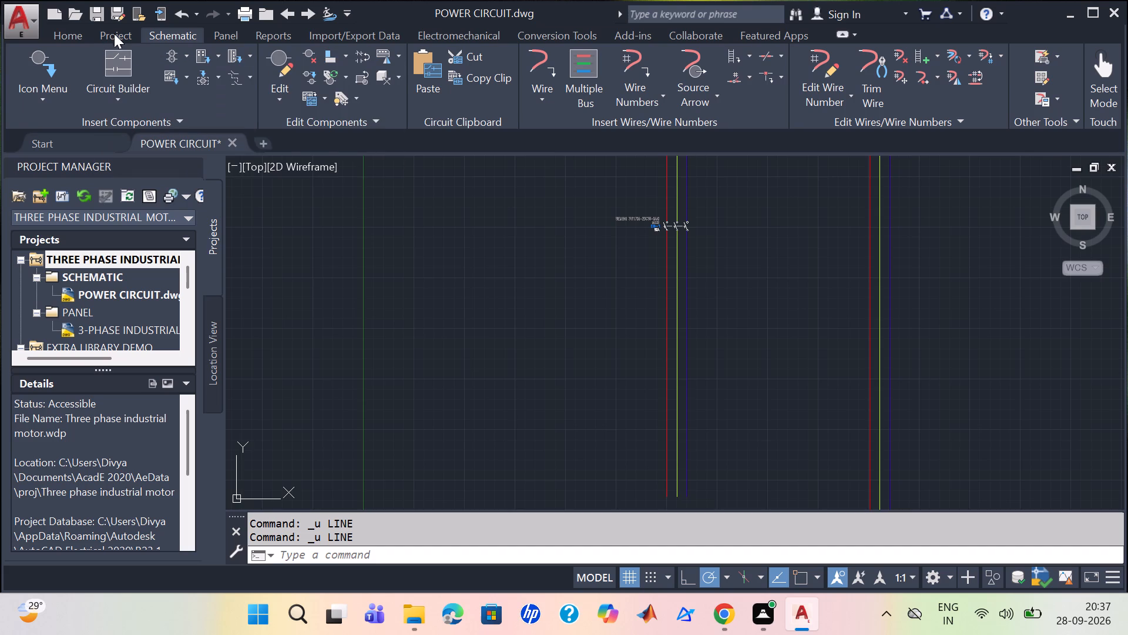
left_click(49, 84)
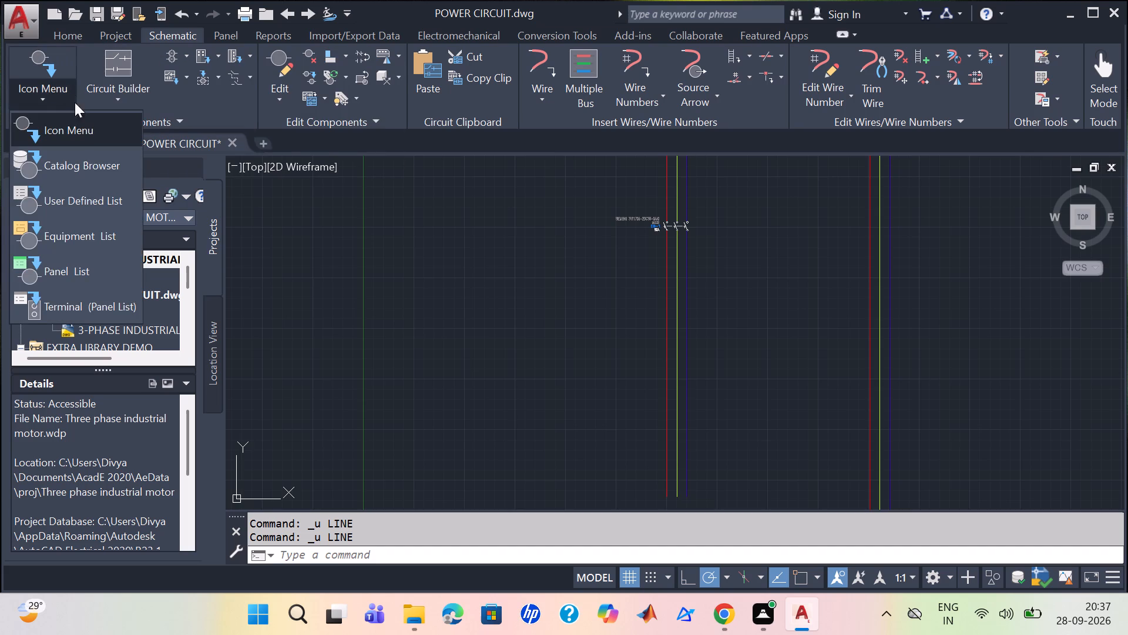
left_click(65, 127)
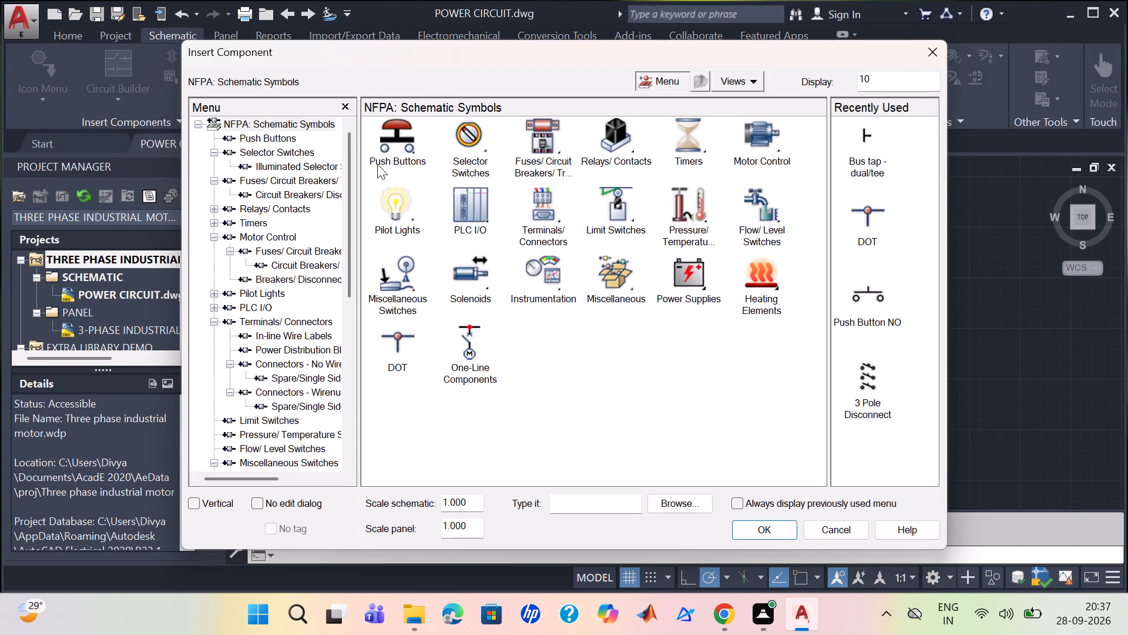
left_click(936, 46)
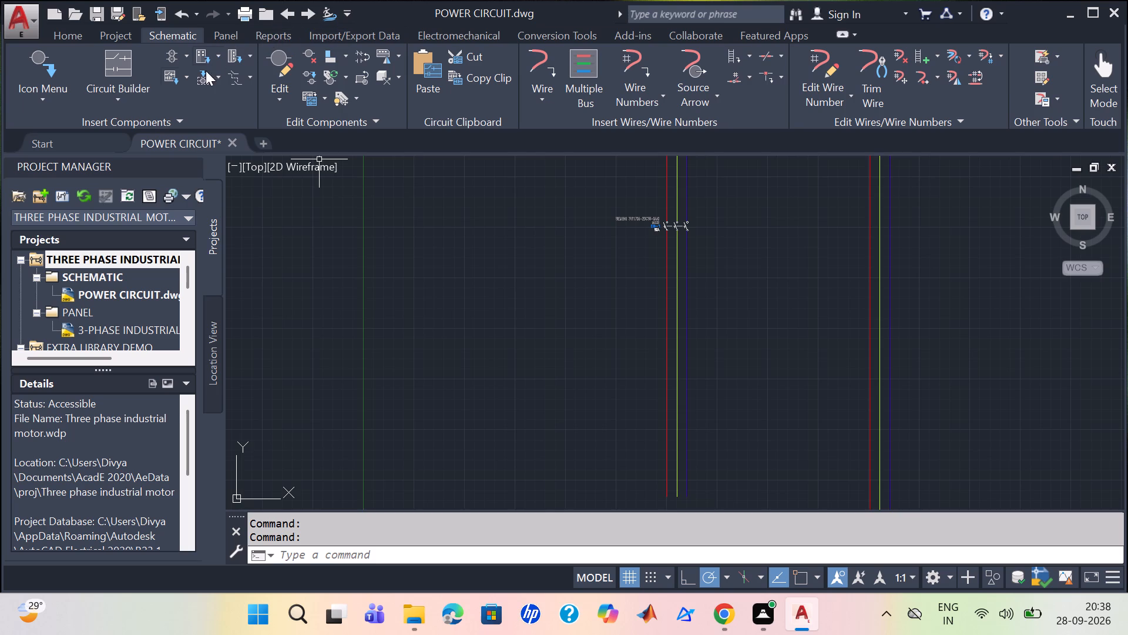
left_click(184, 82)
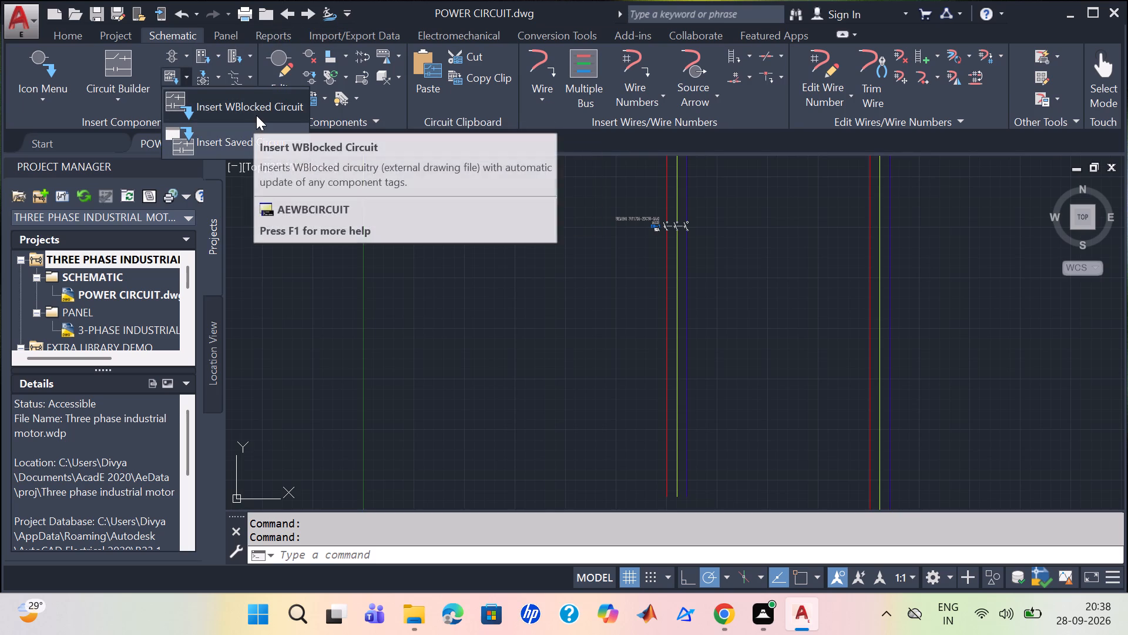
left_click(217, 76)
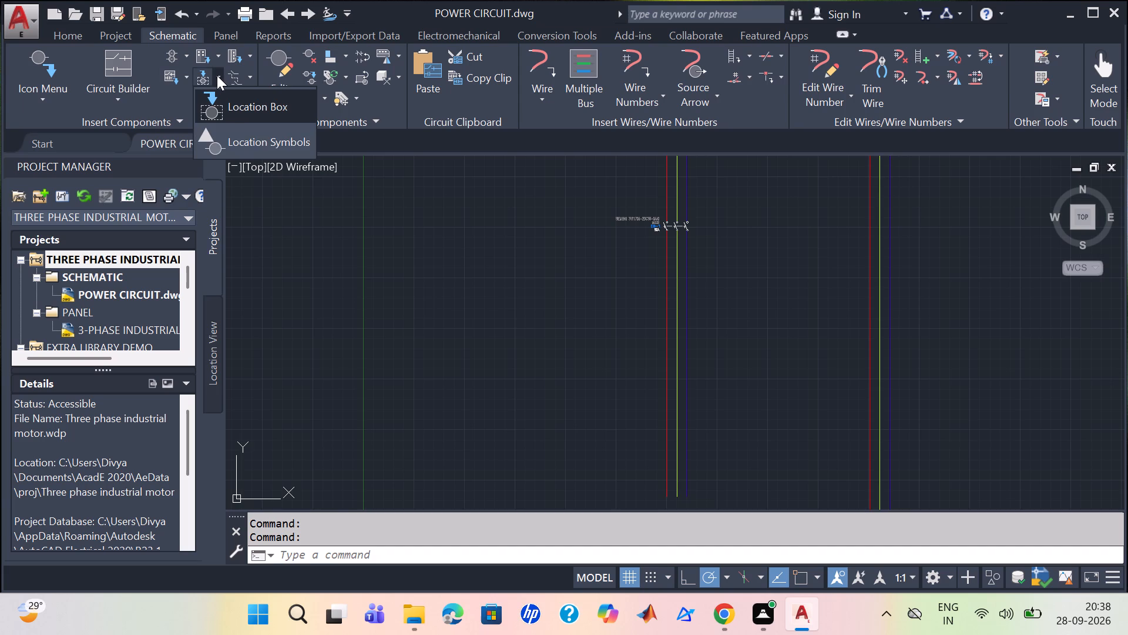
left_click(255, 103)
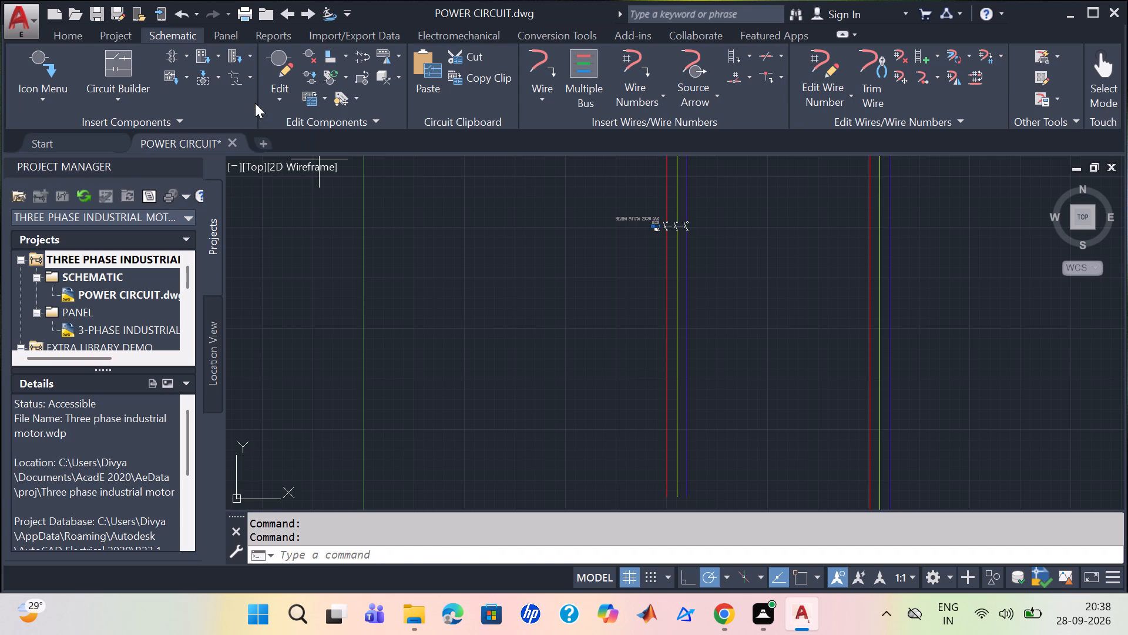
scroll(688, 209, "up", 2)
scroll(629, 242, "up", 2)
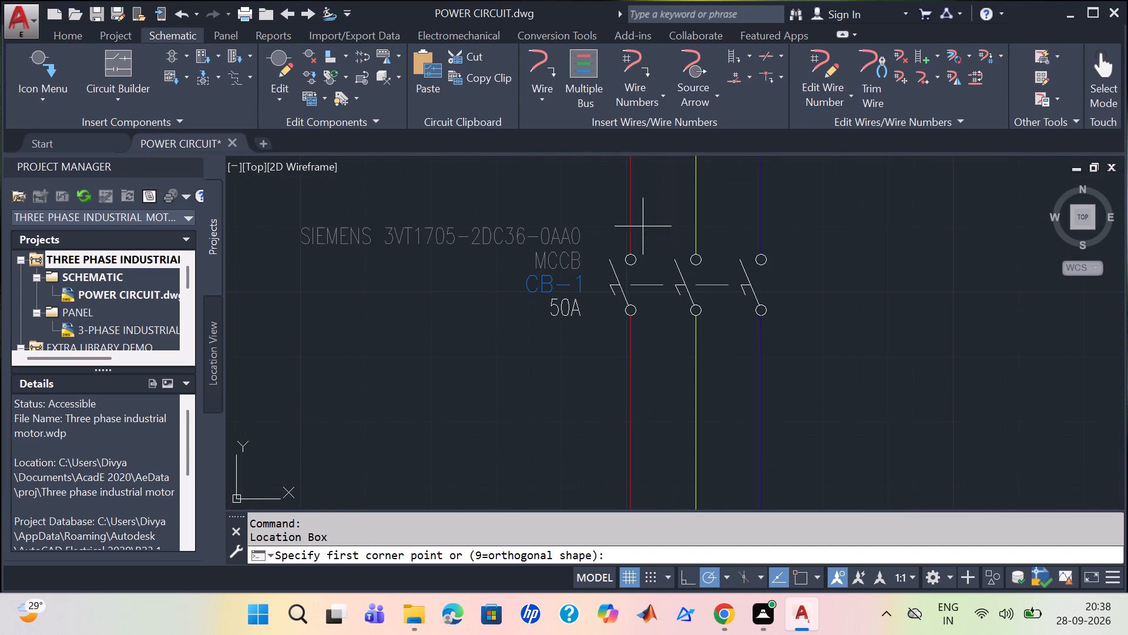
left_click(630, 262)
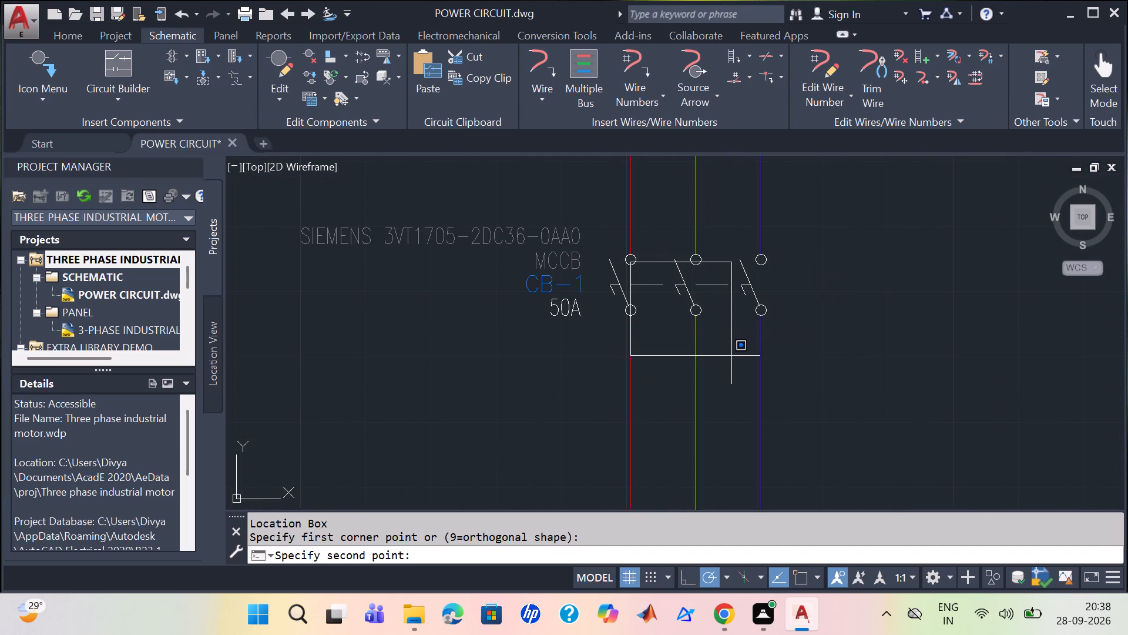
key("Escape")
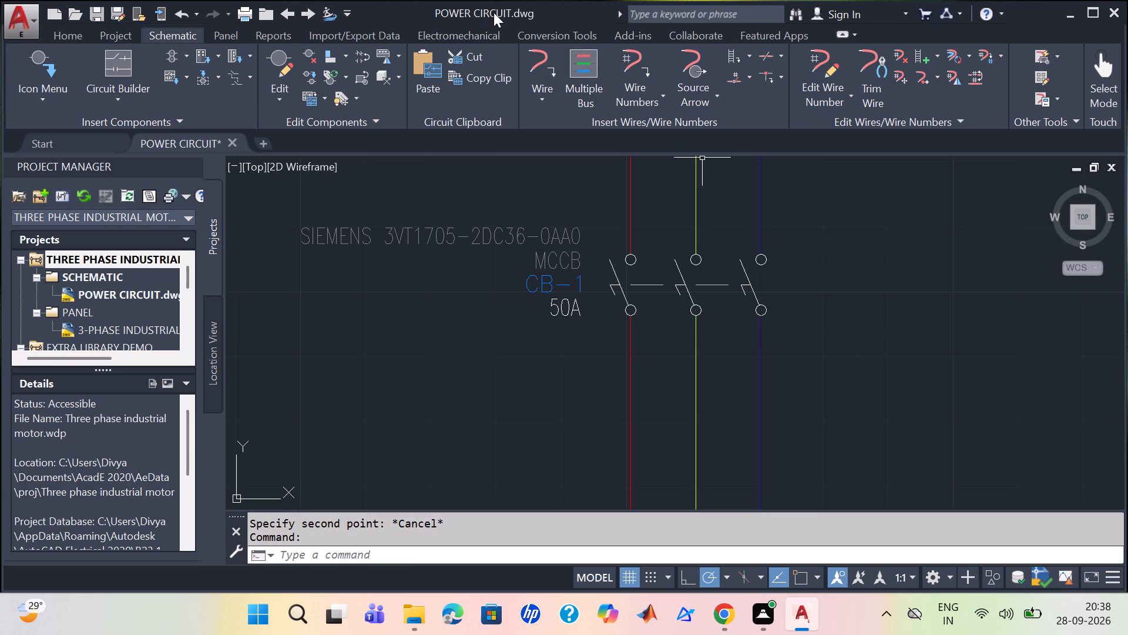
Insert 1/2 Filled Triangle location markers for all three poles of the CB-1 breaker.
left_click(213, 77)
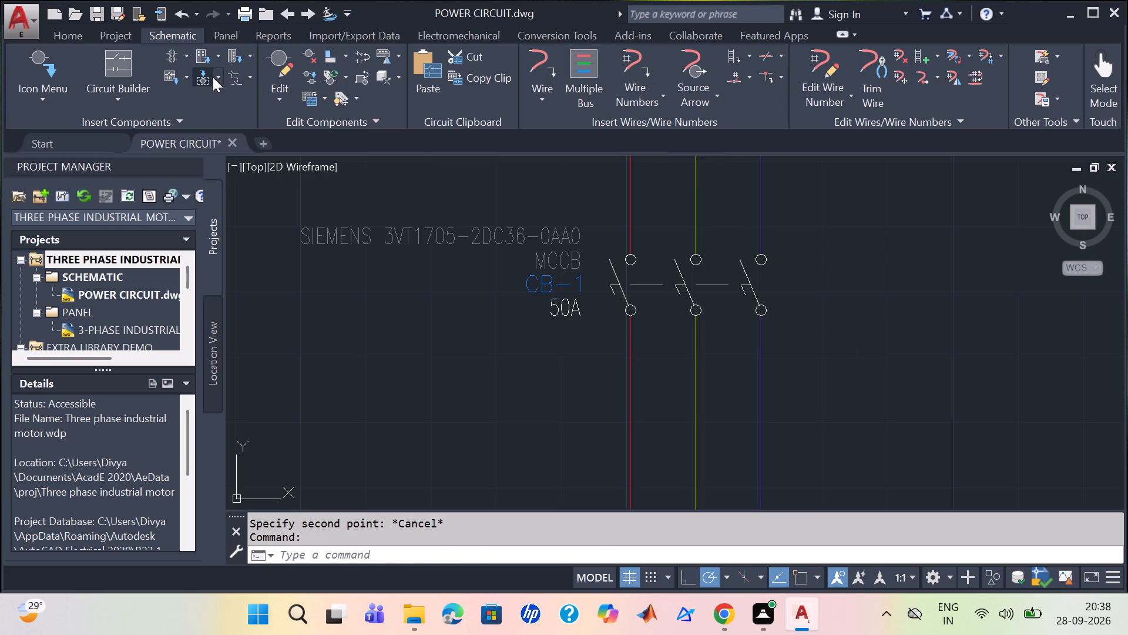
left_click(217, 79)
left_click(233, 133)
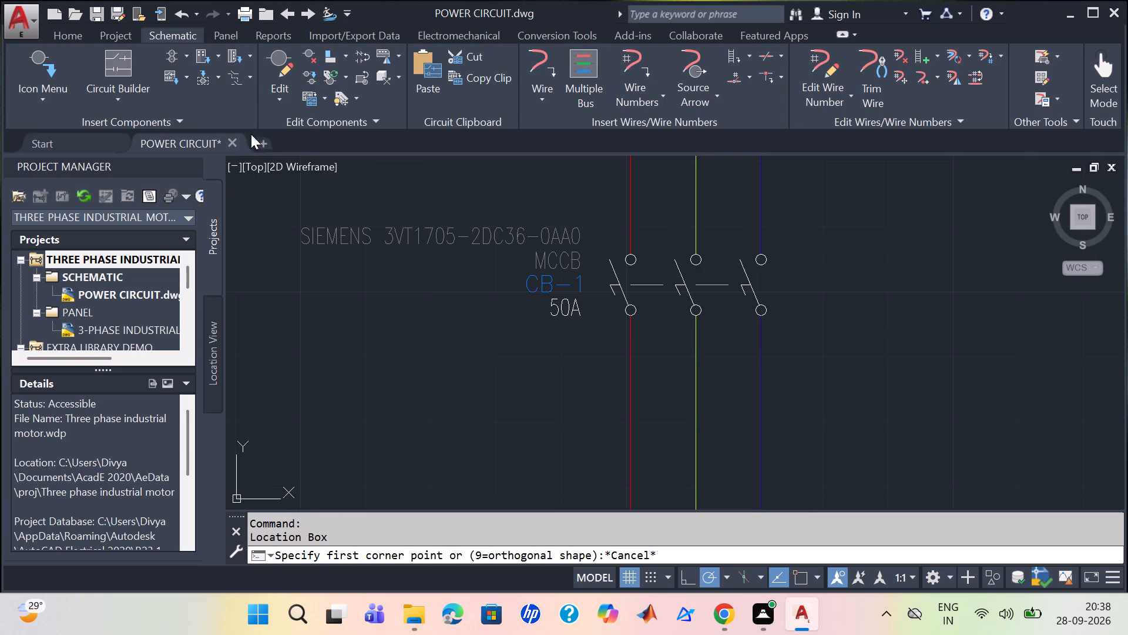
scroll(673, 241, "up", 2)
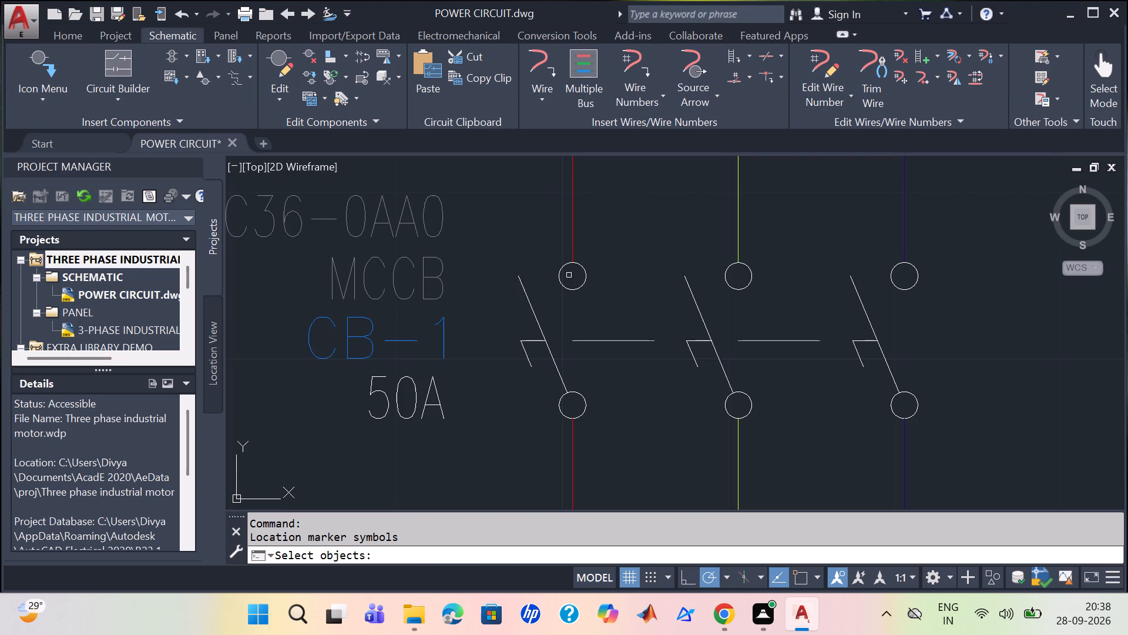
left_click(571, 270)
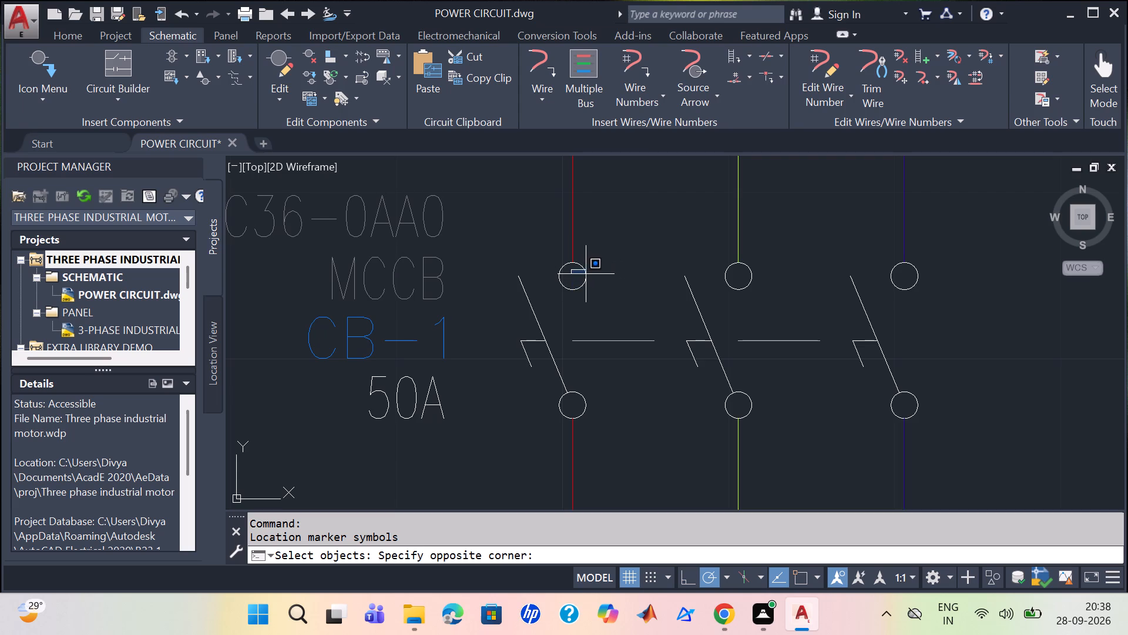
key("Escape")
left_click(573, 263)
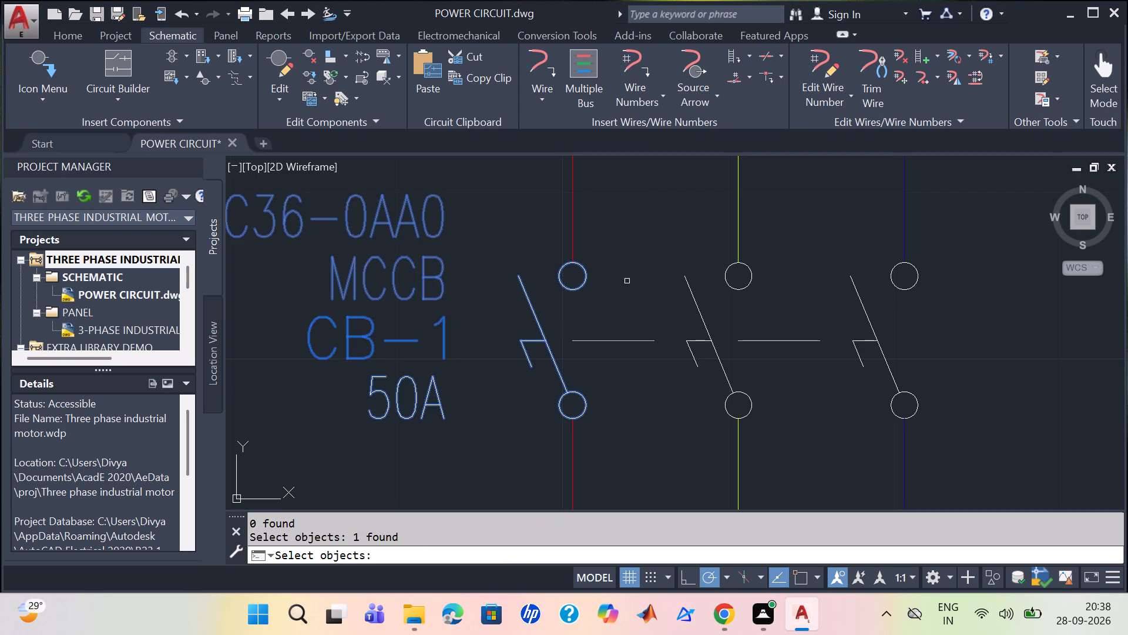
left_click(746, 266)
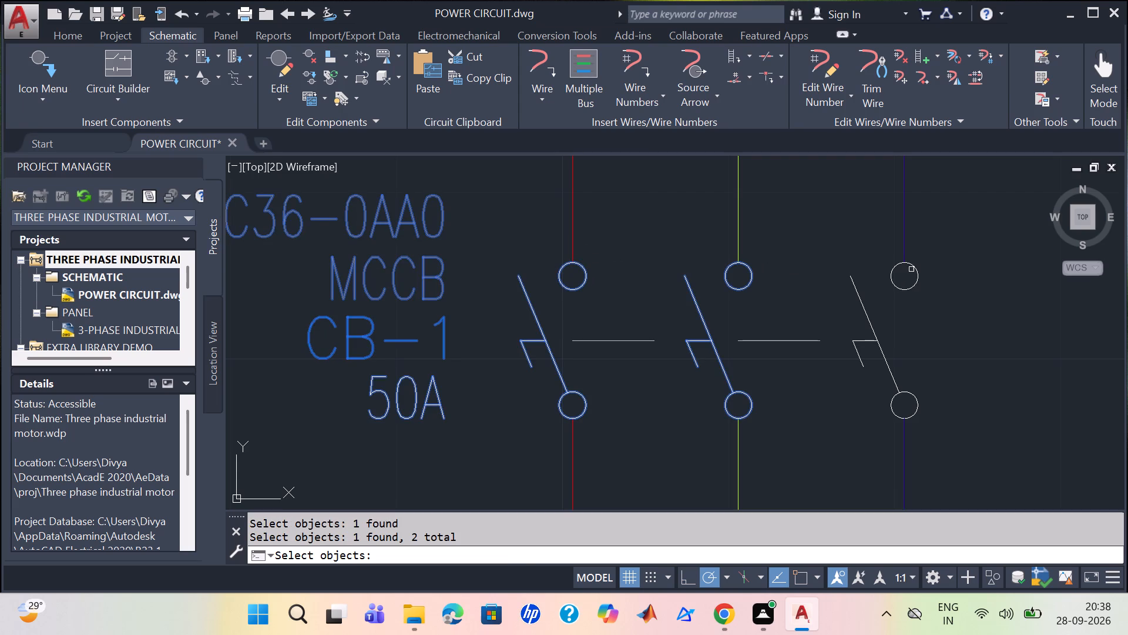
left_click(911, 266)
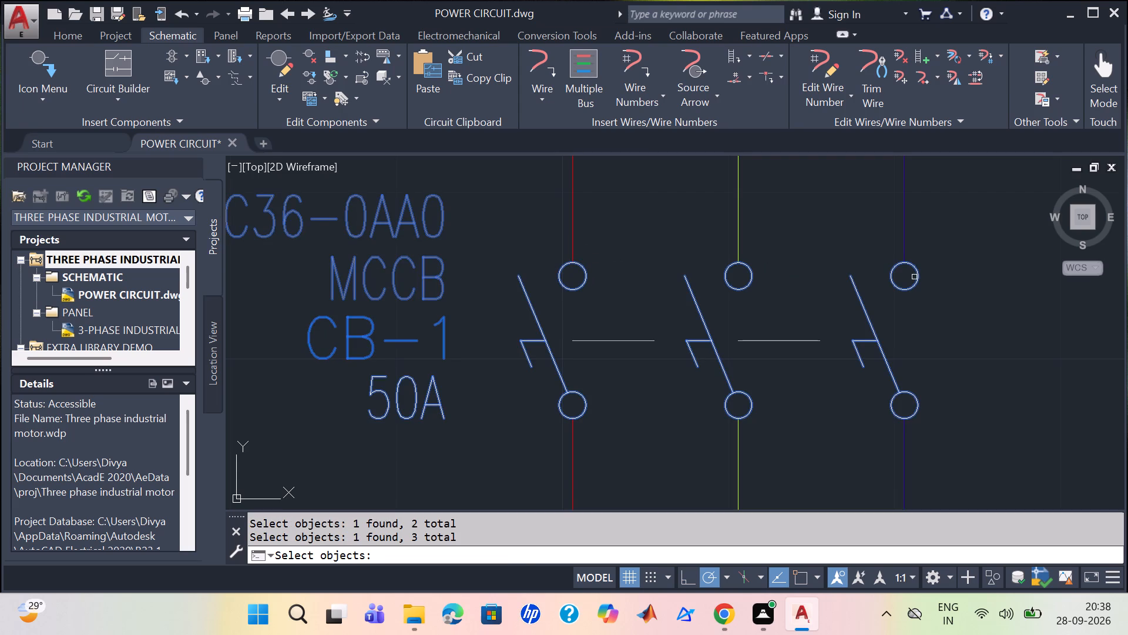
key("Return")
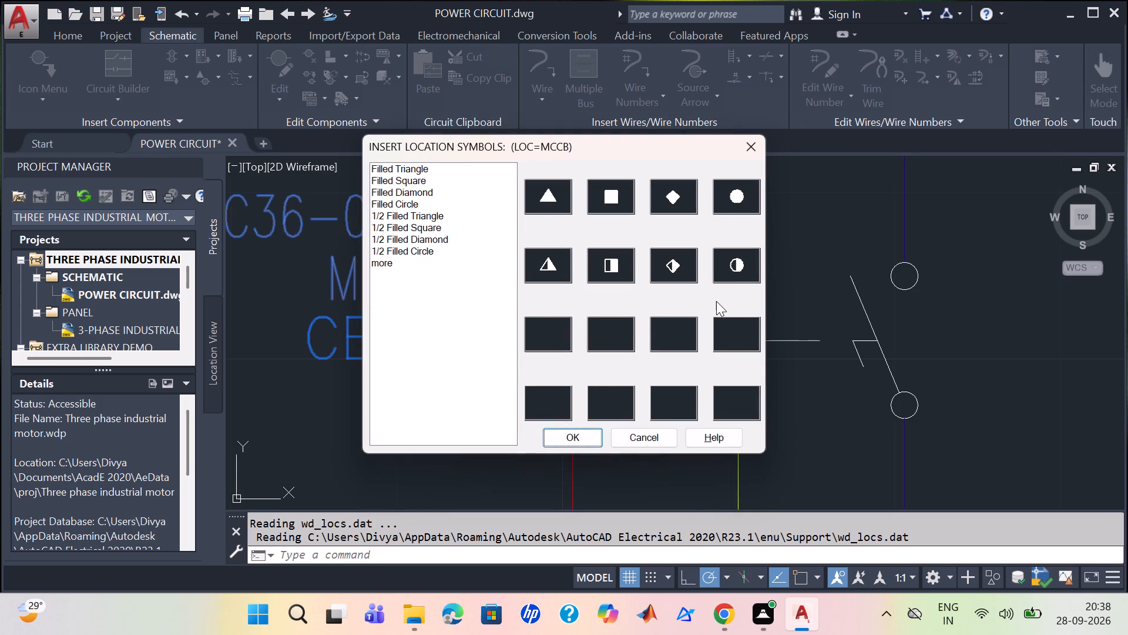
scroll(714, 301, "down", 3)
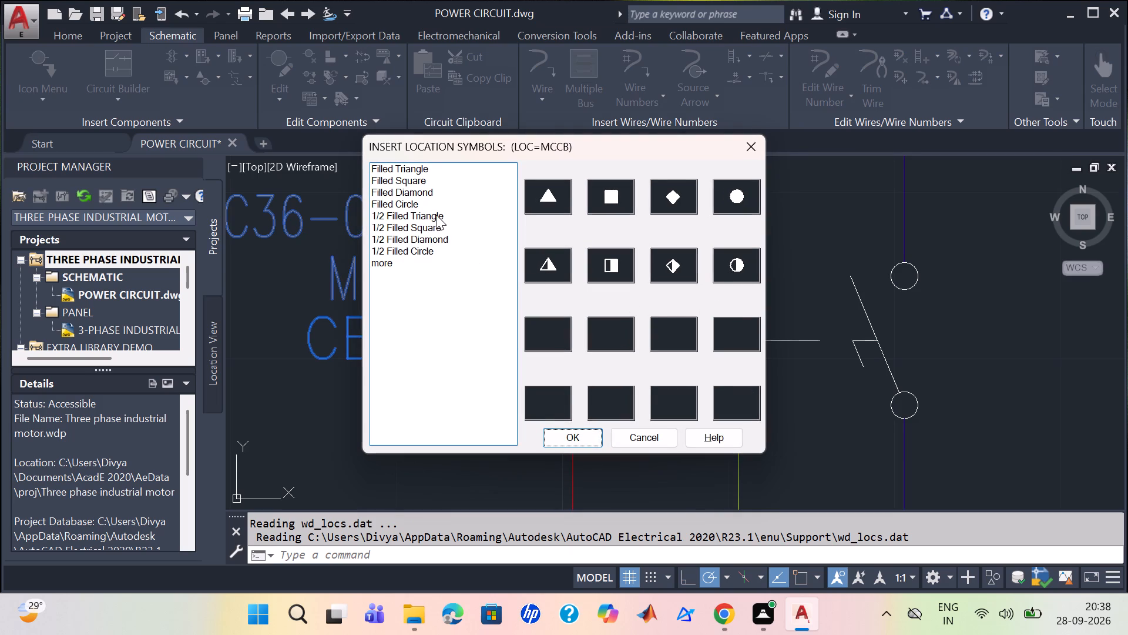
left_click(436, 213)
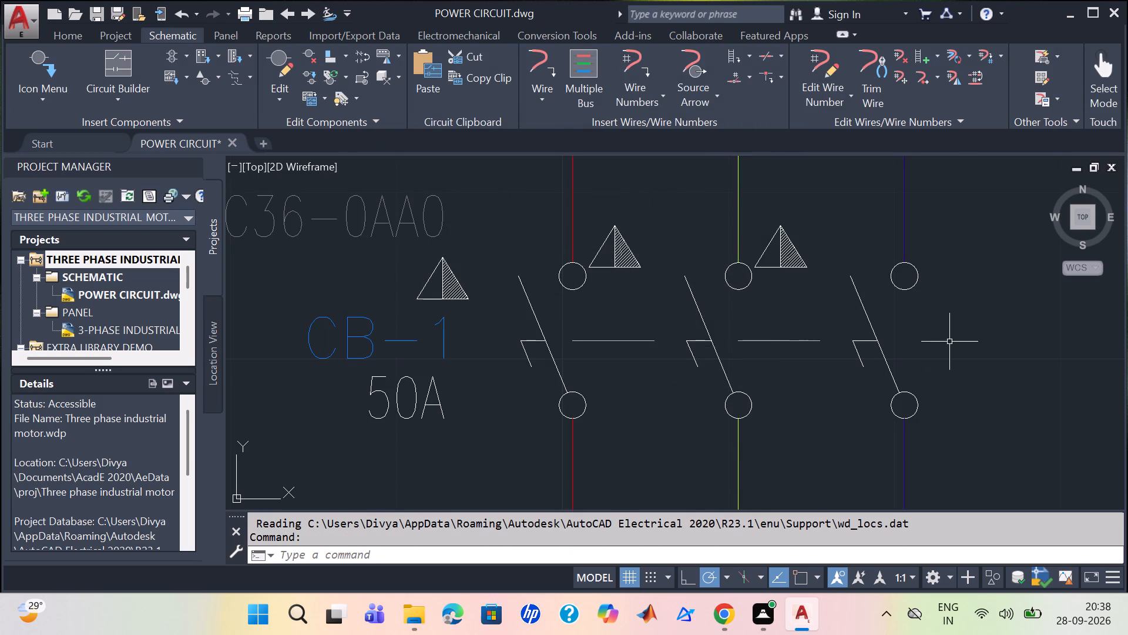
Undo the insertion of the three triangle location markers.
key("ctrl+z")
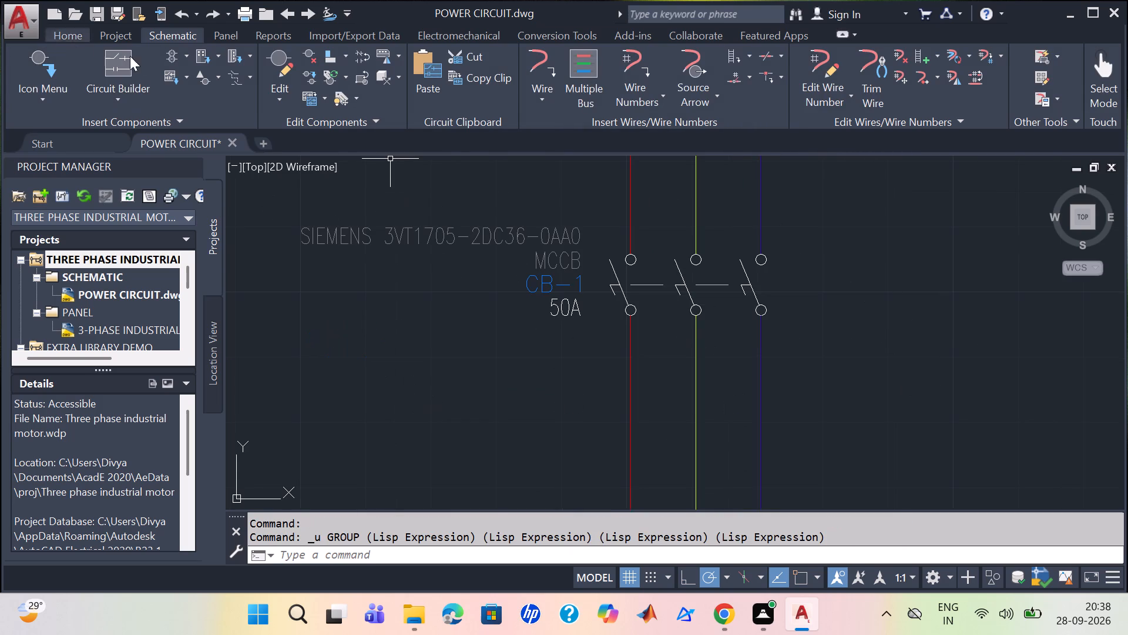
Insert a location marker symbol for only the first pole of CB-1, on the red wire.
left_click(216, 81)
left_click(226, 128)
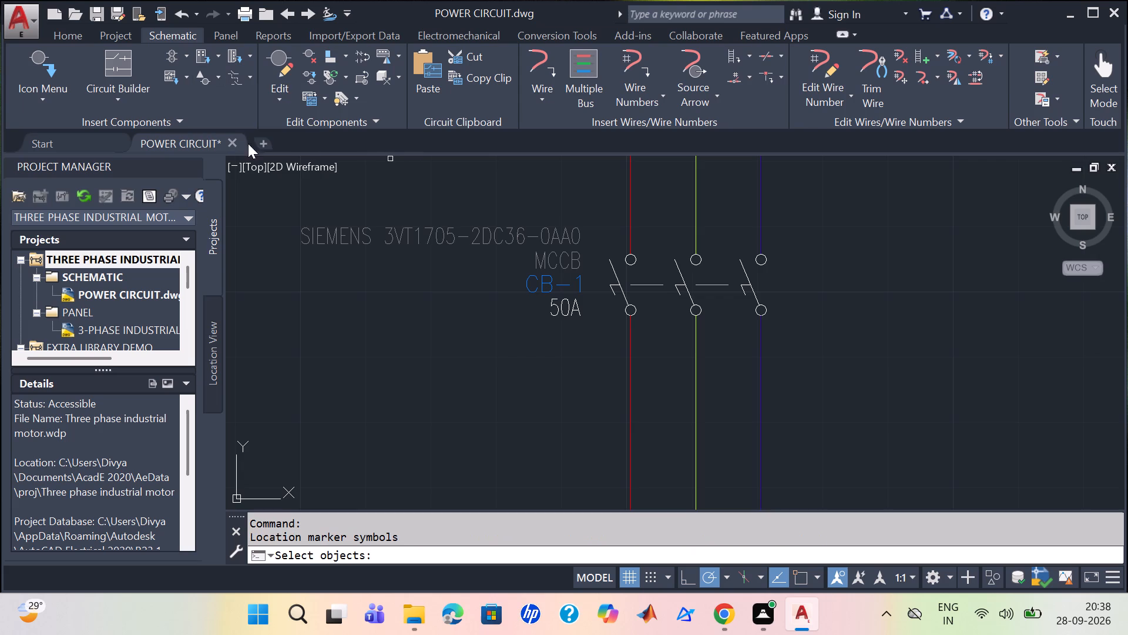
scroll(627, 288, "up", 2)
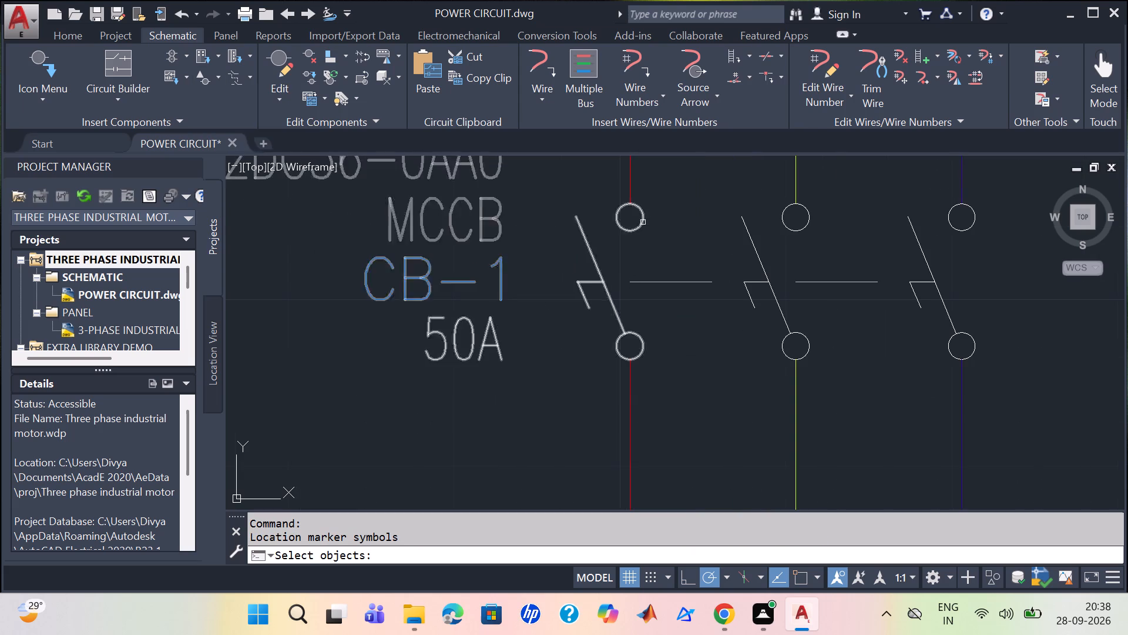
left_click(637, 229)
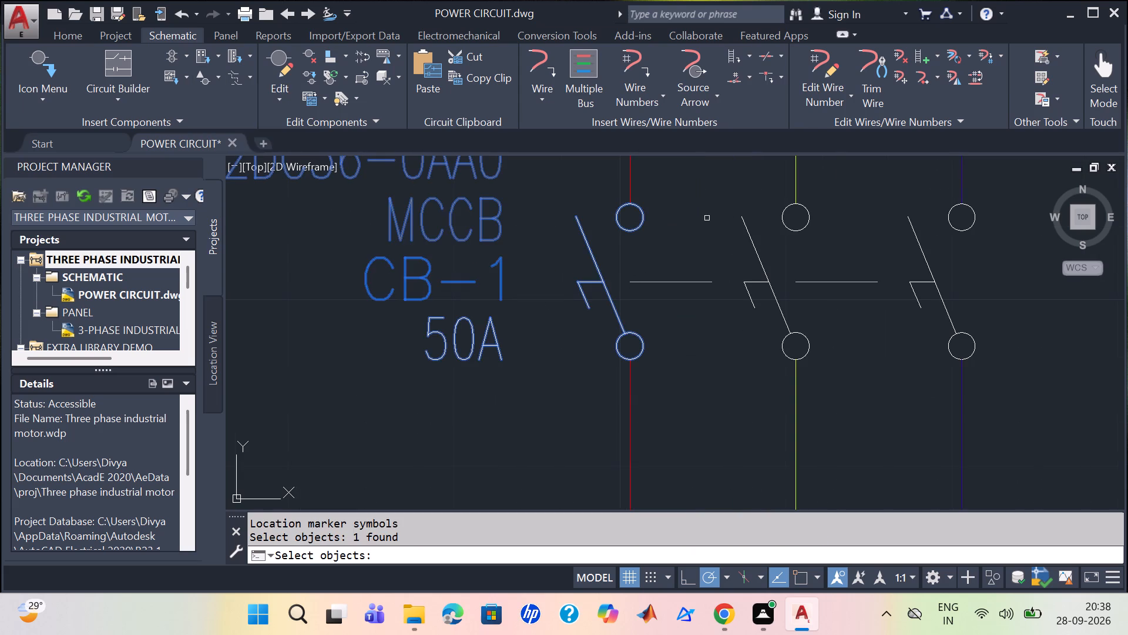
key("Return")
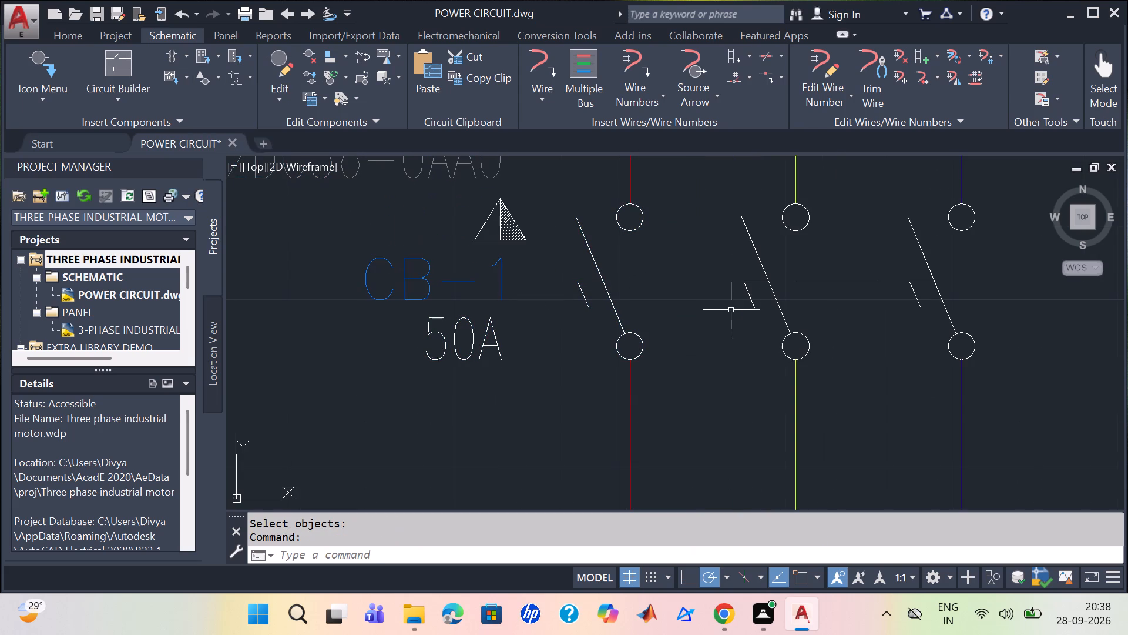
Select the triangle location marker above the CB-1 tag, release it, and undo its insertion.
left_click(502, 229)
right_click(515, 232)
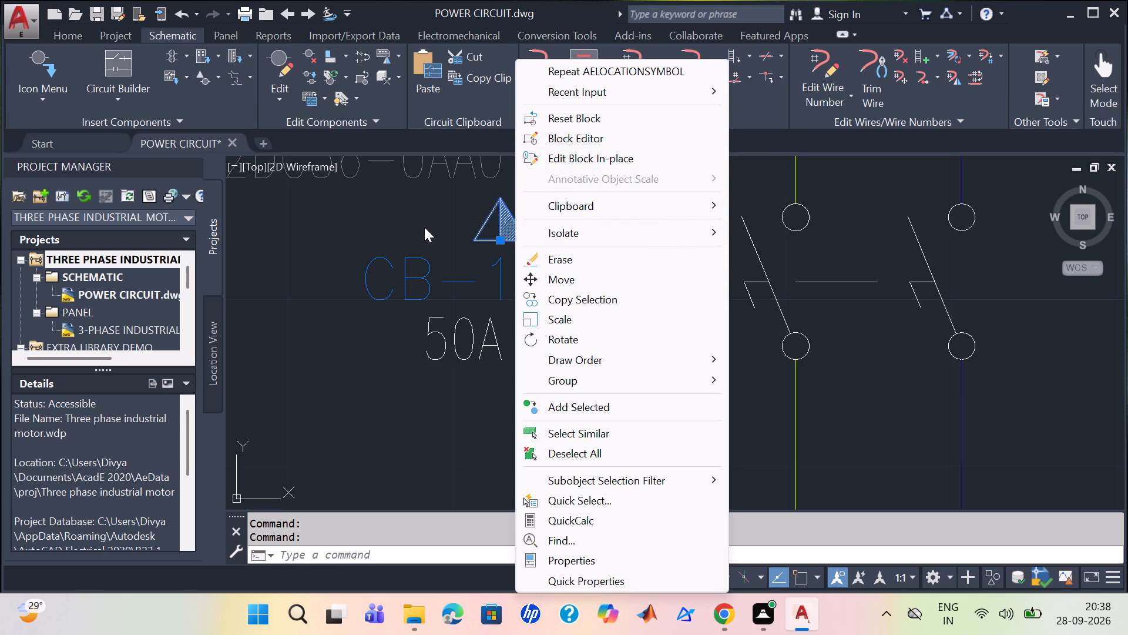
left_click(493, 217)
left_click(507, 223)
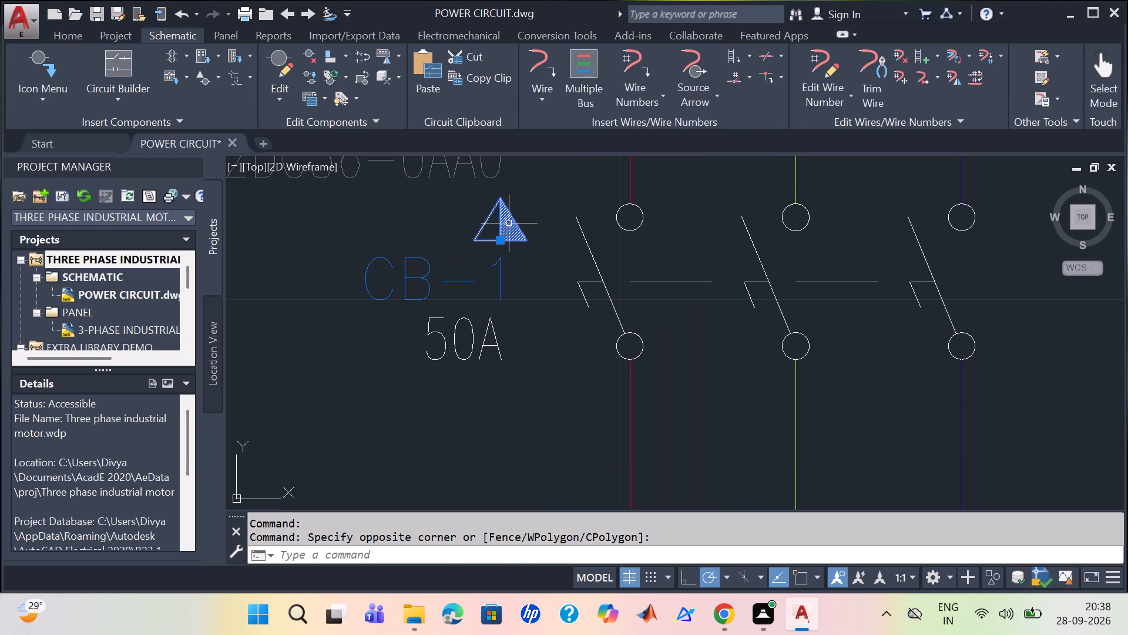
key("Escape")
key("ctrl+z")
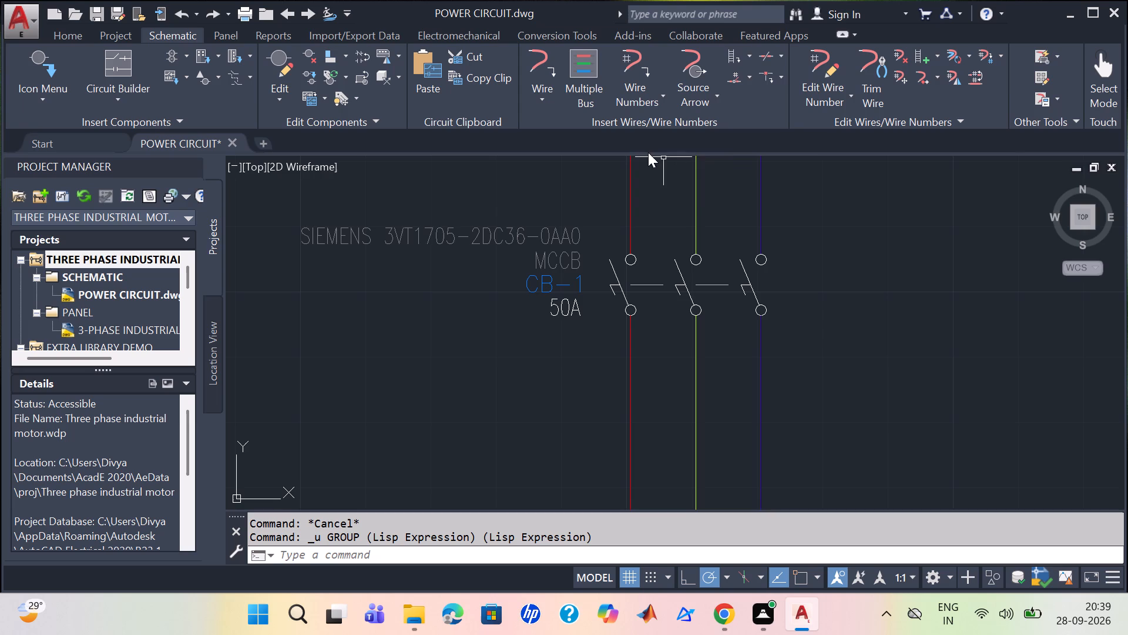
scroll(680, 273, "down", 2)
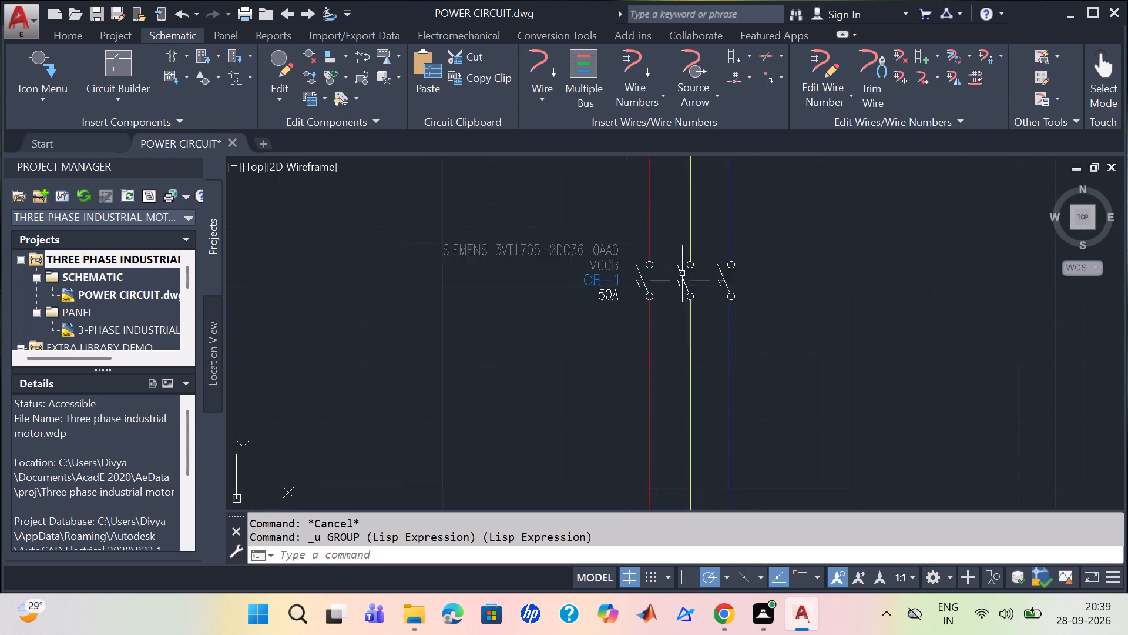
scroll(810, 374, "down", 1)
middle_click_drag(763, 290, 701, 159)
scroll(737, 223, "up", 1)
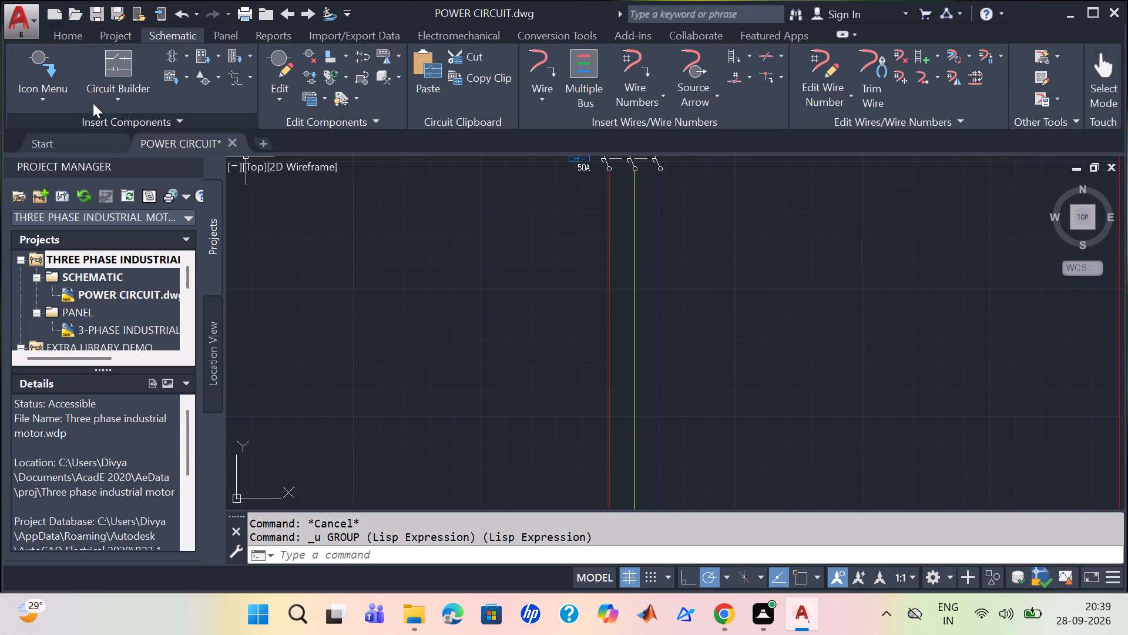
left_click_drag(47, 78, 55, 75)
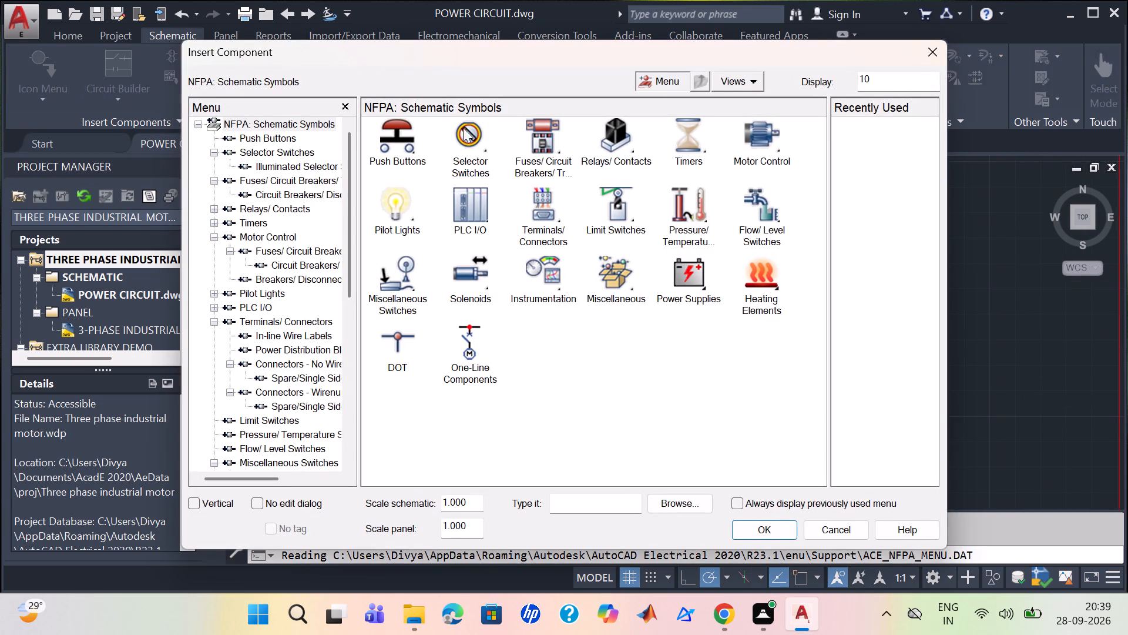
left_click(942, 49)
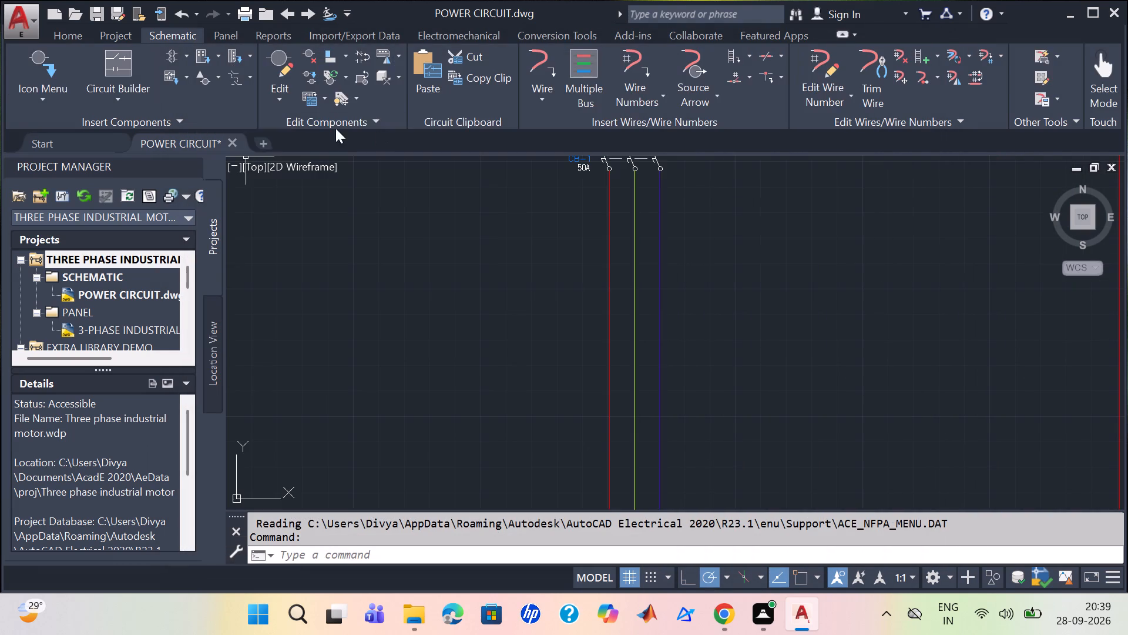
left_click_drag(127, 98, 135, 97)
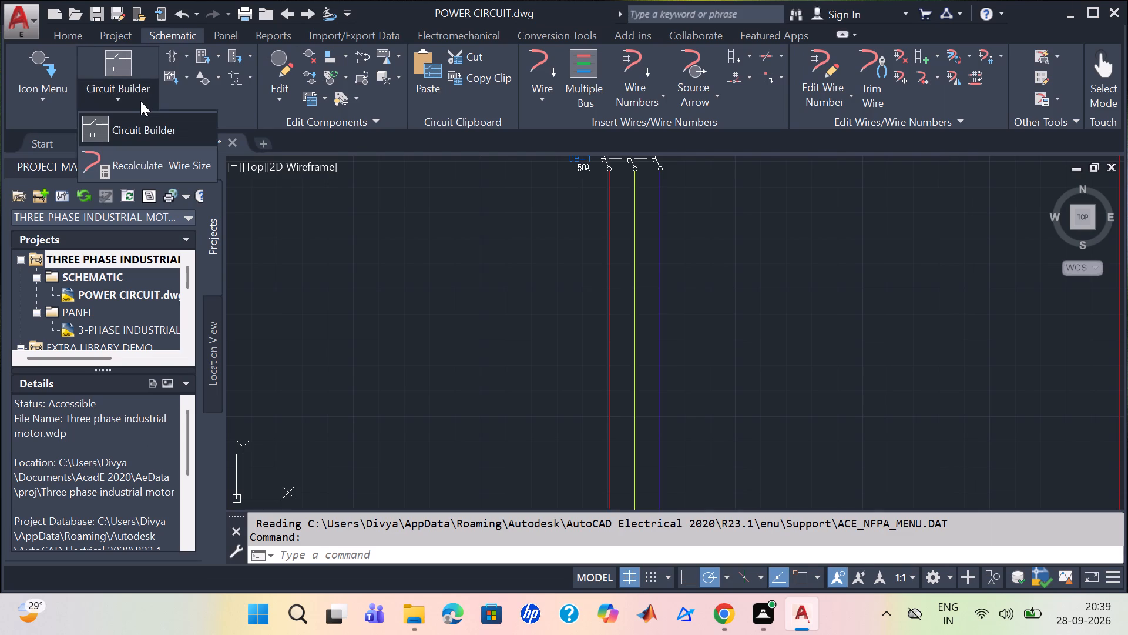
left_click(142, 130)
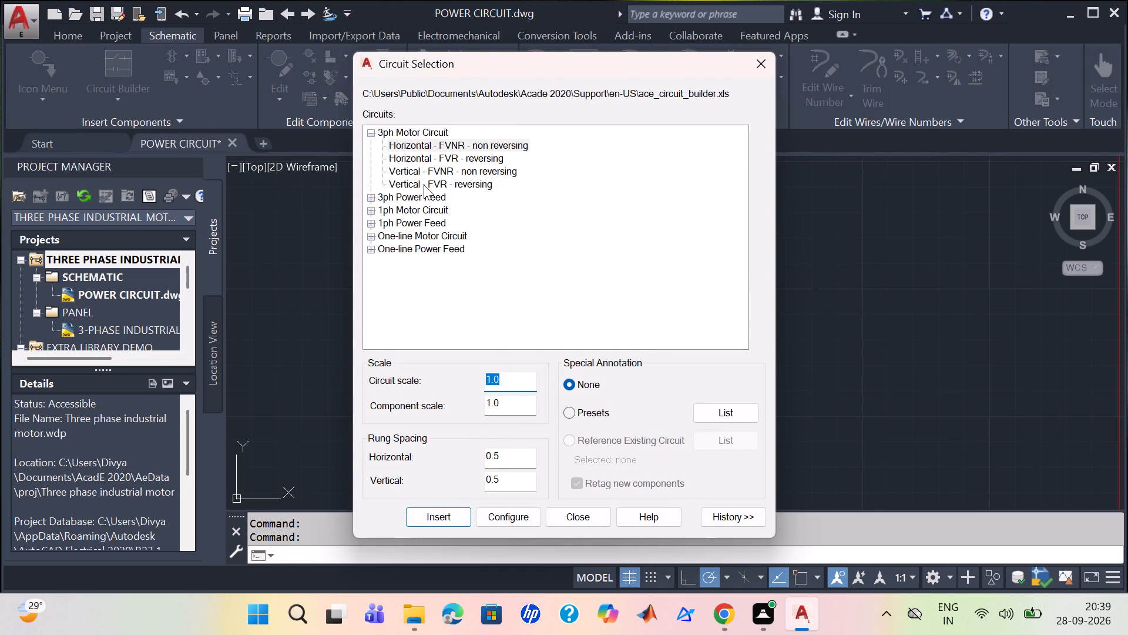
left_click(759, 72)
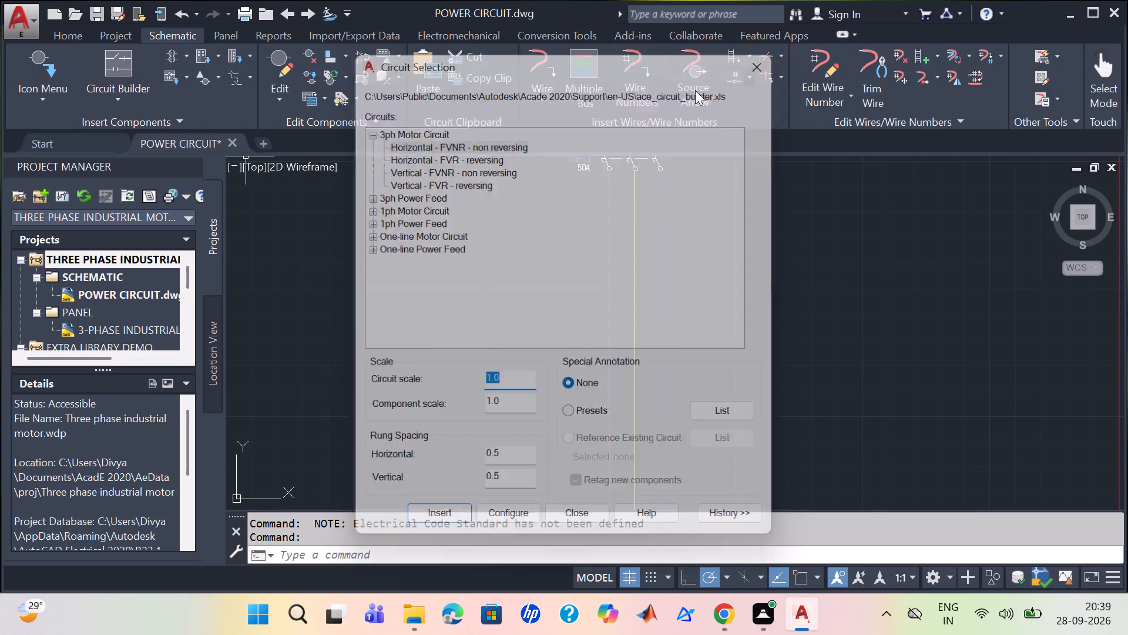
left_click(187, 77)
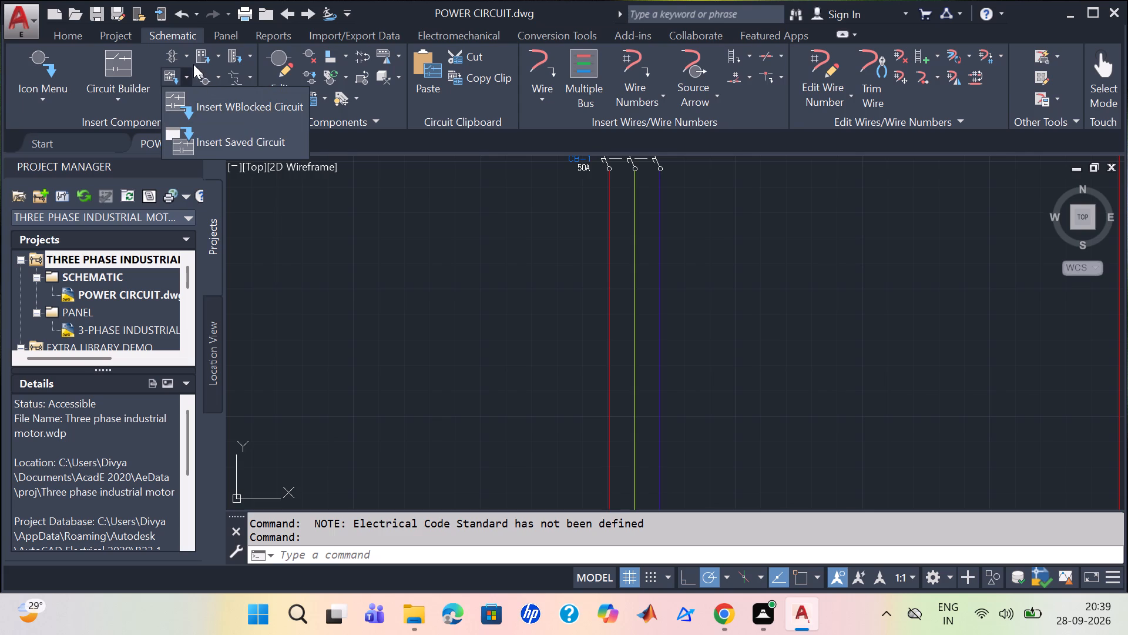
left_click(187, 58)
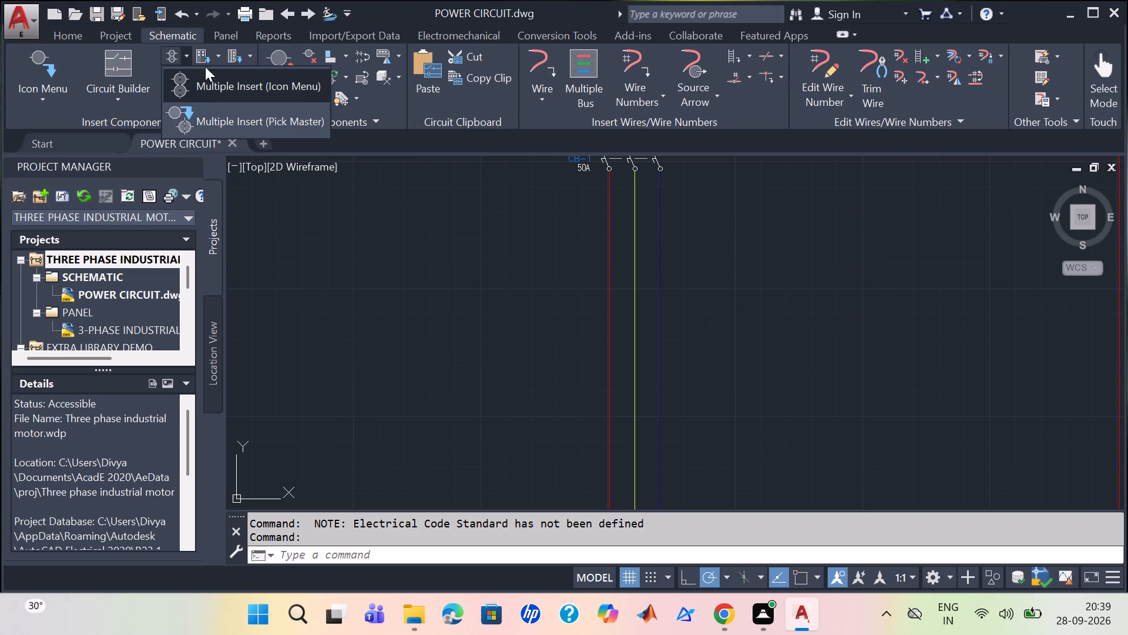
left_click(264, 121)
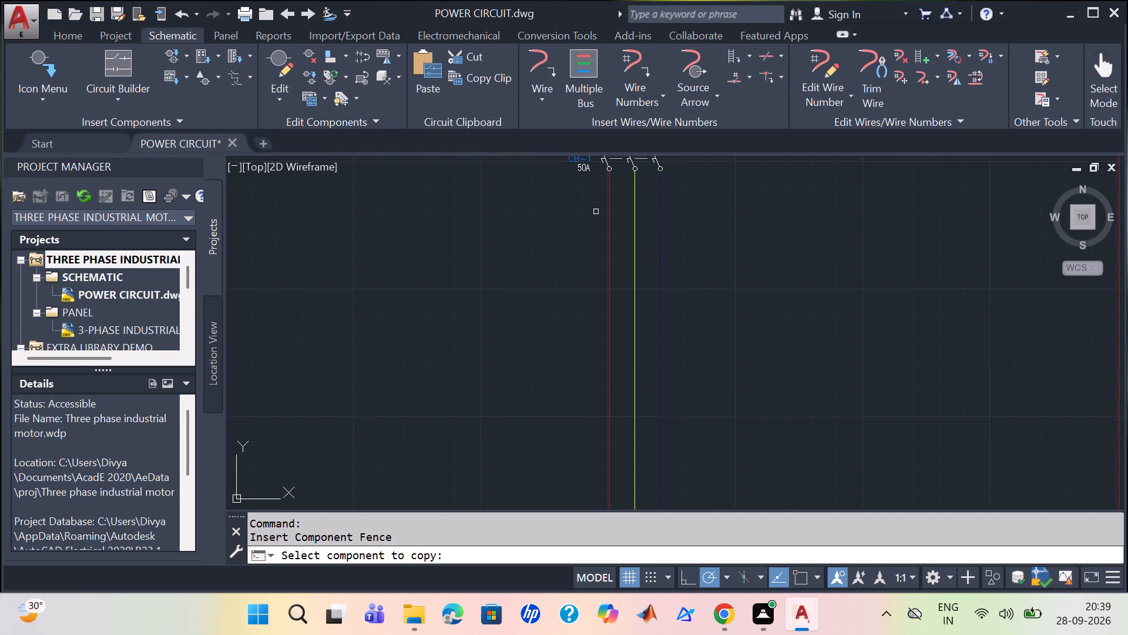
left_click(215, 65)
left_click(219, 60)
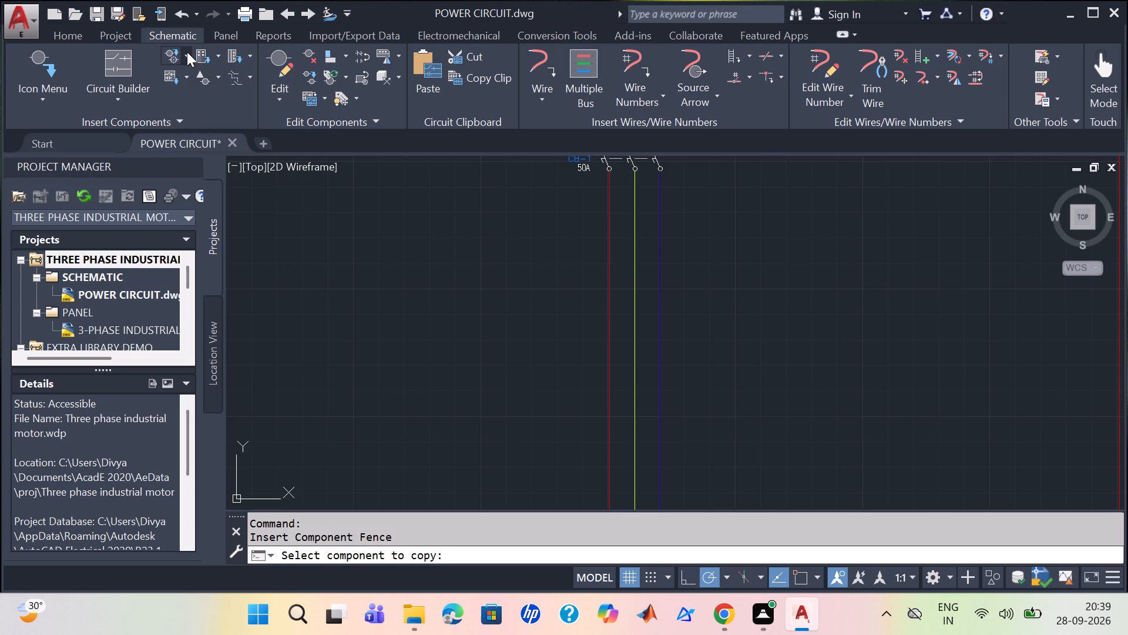
Insert multiple Disconnect Switch symbols from the Motor Control Breakers/Disconnects set, fencing across the three vertical wires below CB-1.
left_click(187, 52)
left_click(239, 99)
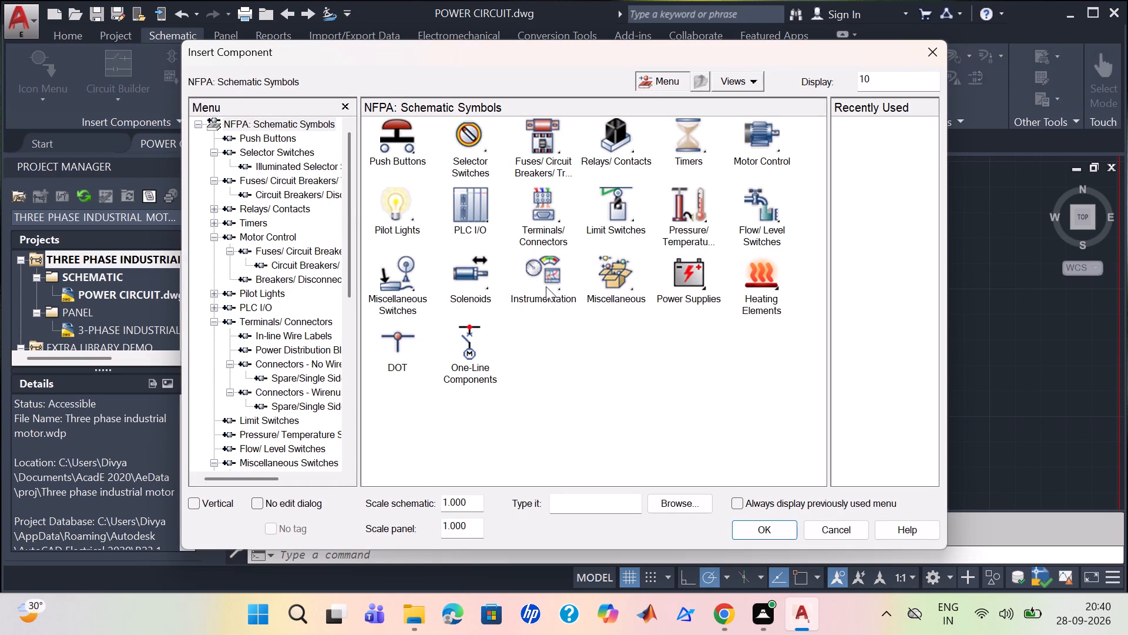
left_click(633, 284)
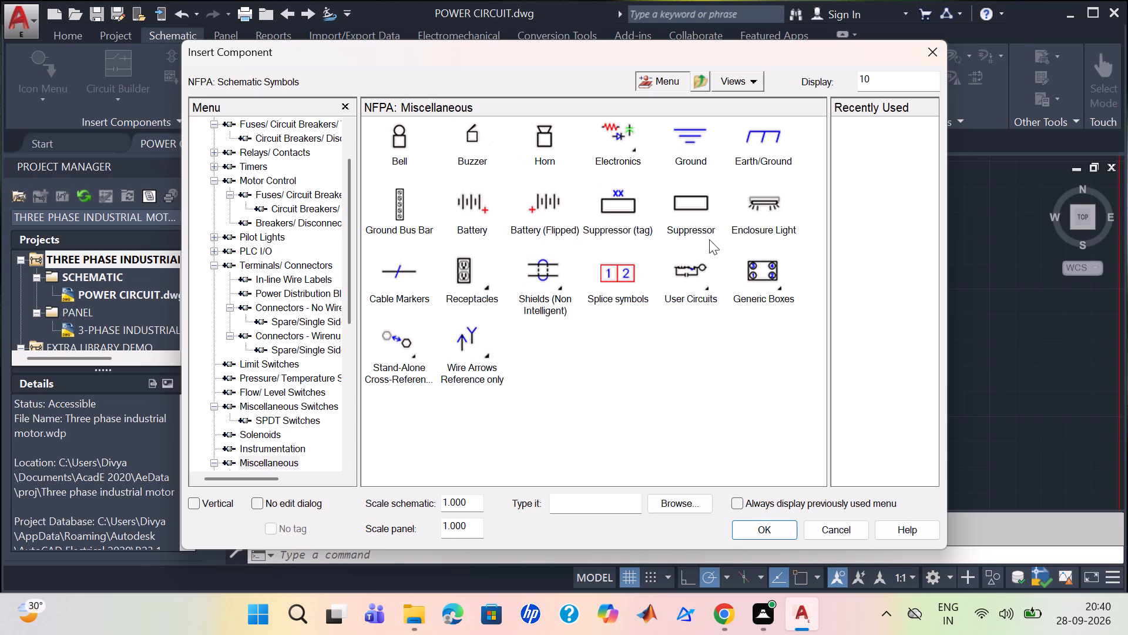
left_click(310, 176)
left_click(284, 175)
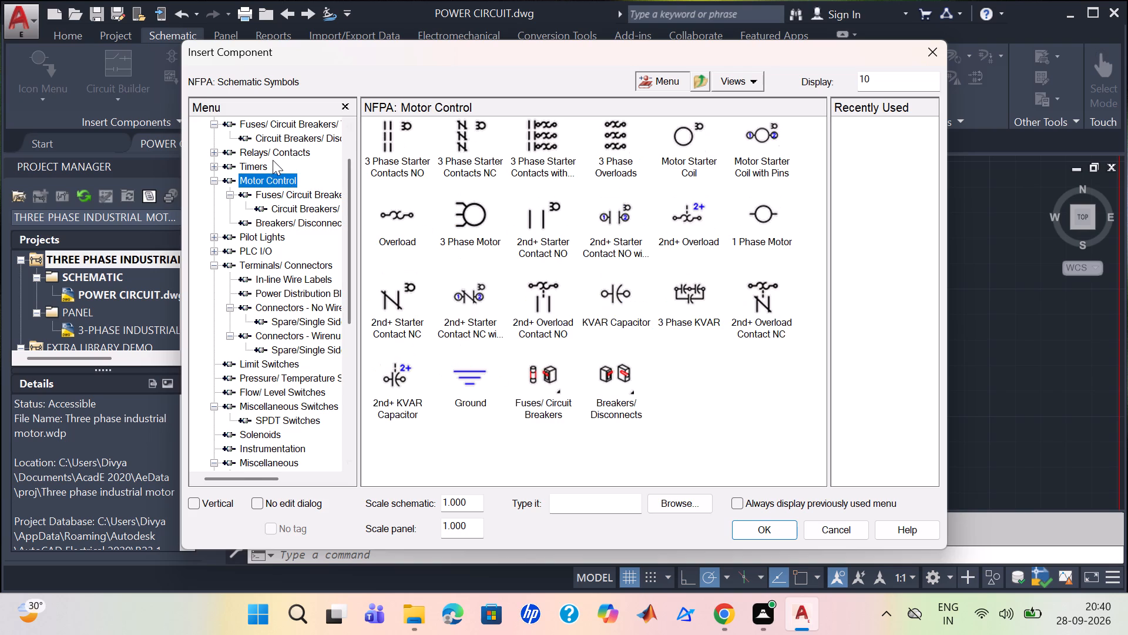
left_click(637, 405)
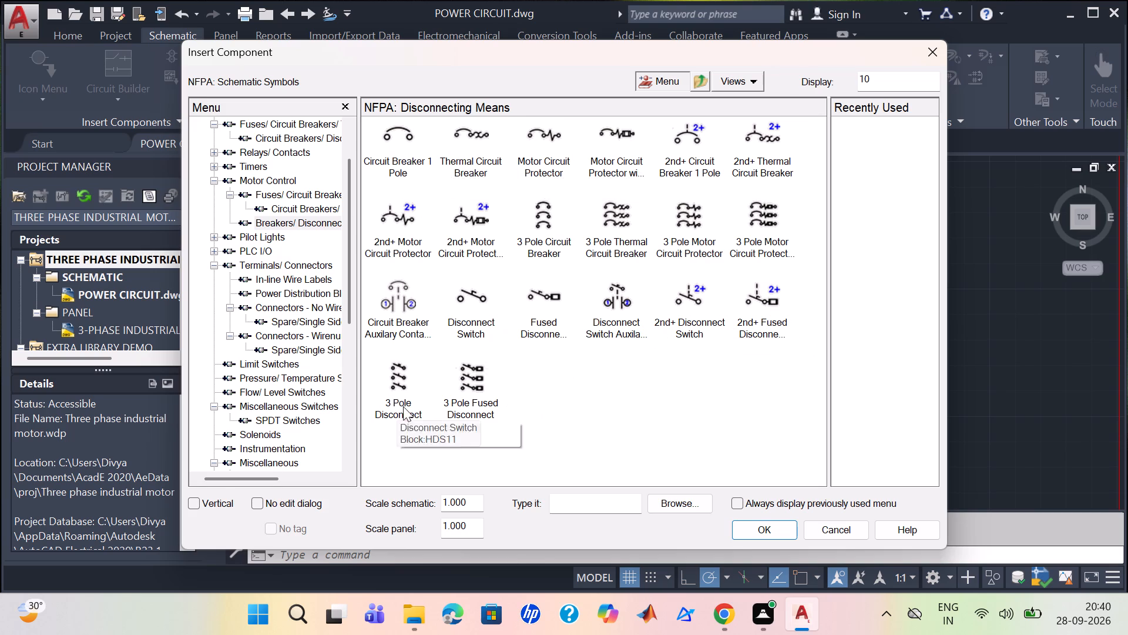
left_click(482, 324)
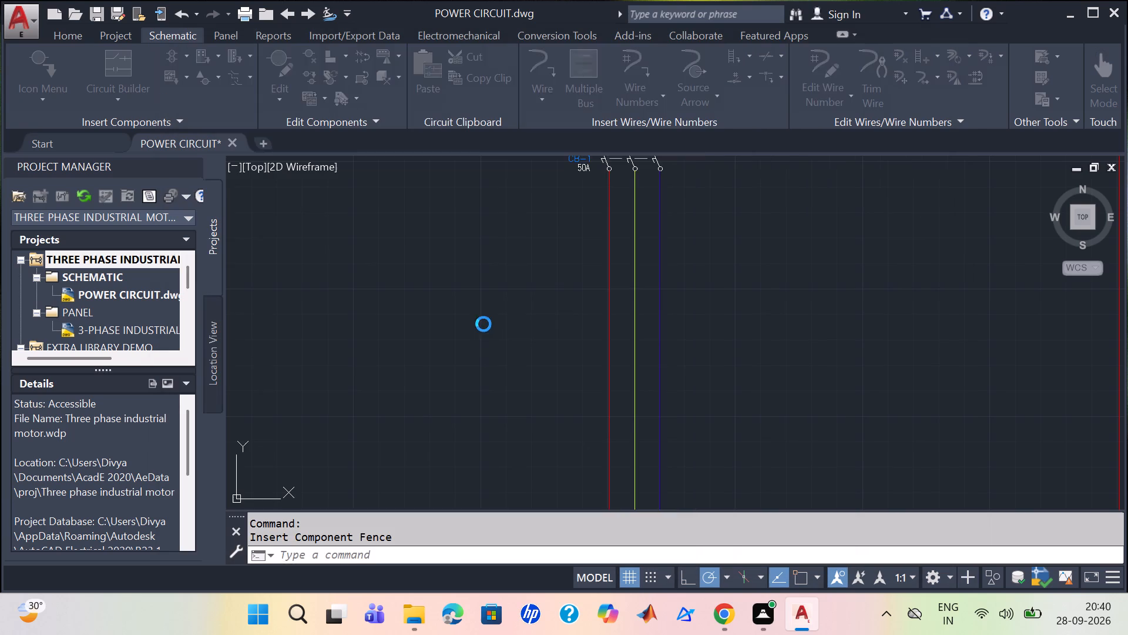
scroll(688, 375, "down", 2)
middle_click_drag(733, 417, 734, 417)
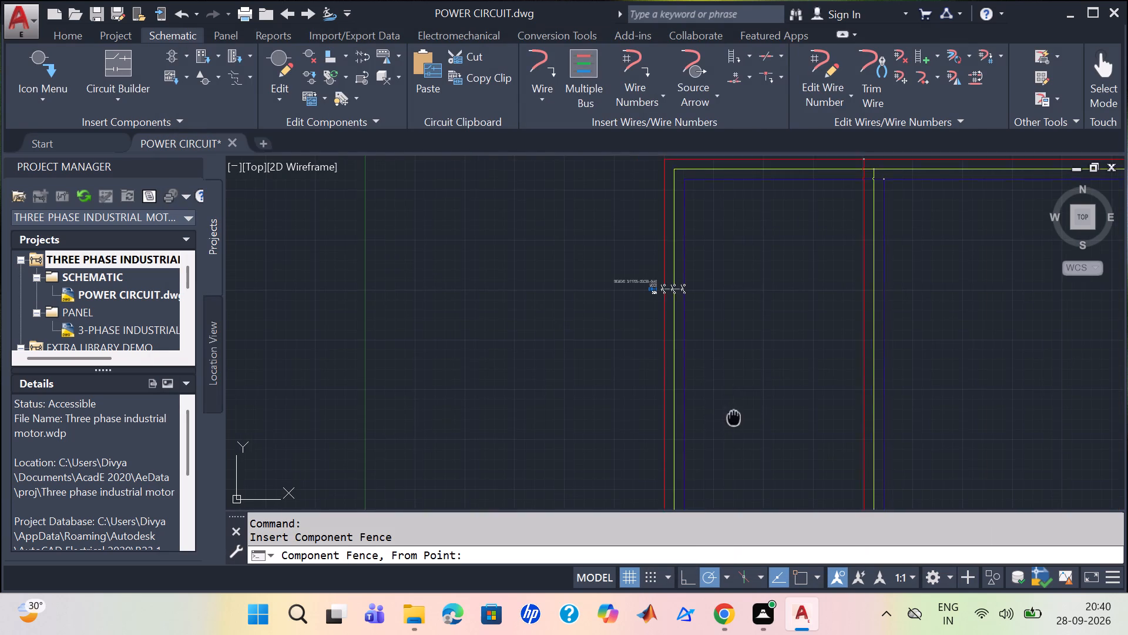
middle_click_drag(734, 417, 719, 334)
scroll(659, 338, "up", 2)
scroll(793, 339, "down", 1)
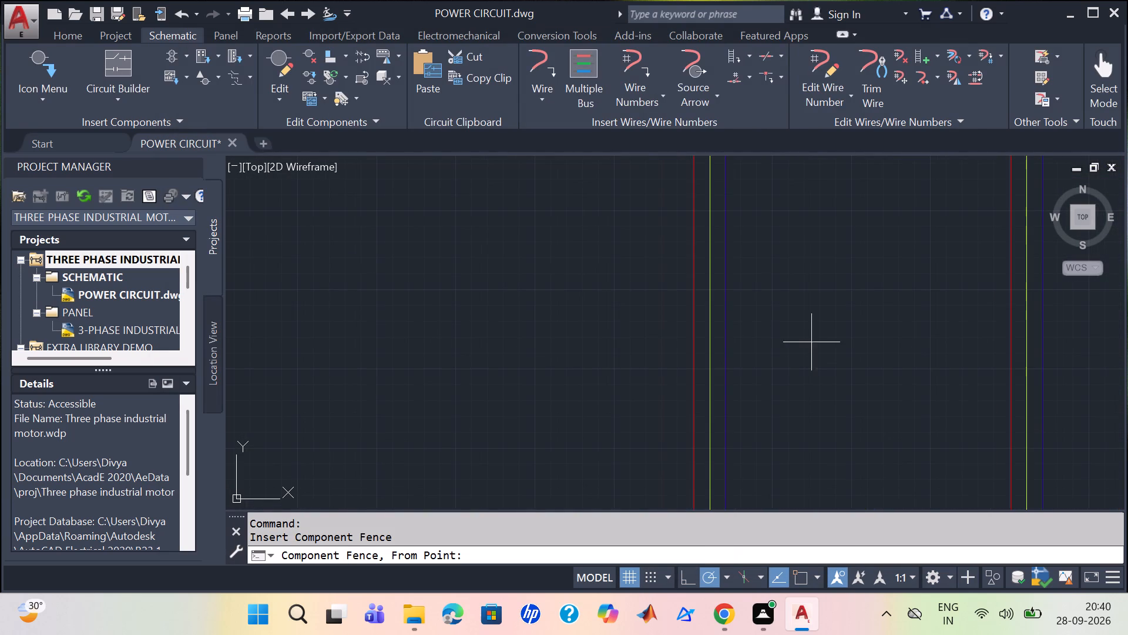
middle_click_drag(835, 371, 813, 316)
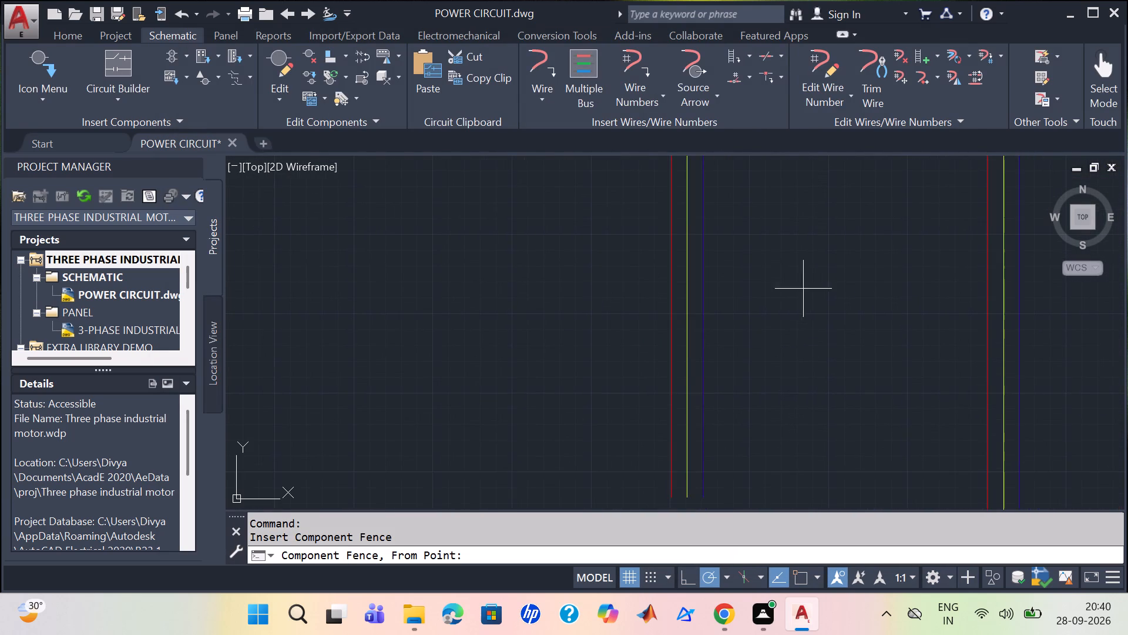
scroll(722, 329, "up", 1)
scroll(734, 332, "down", 2)
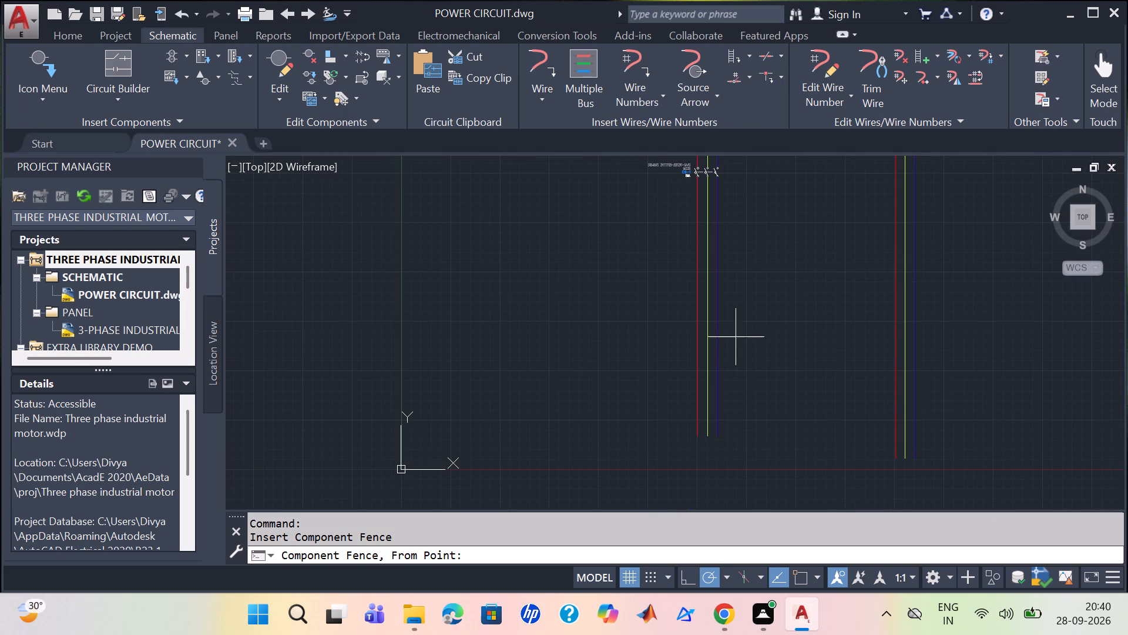
left_click(697, 333)
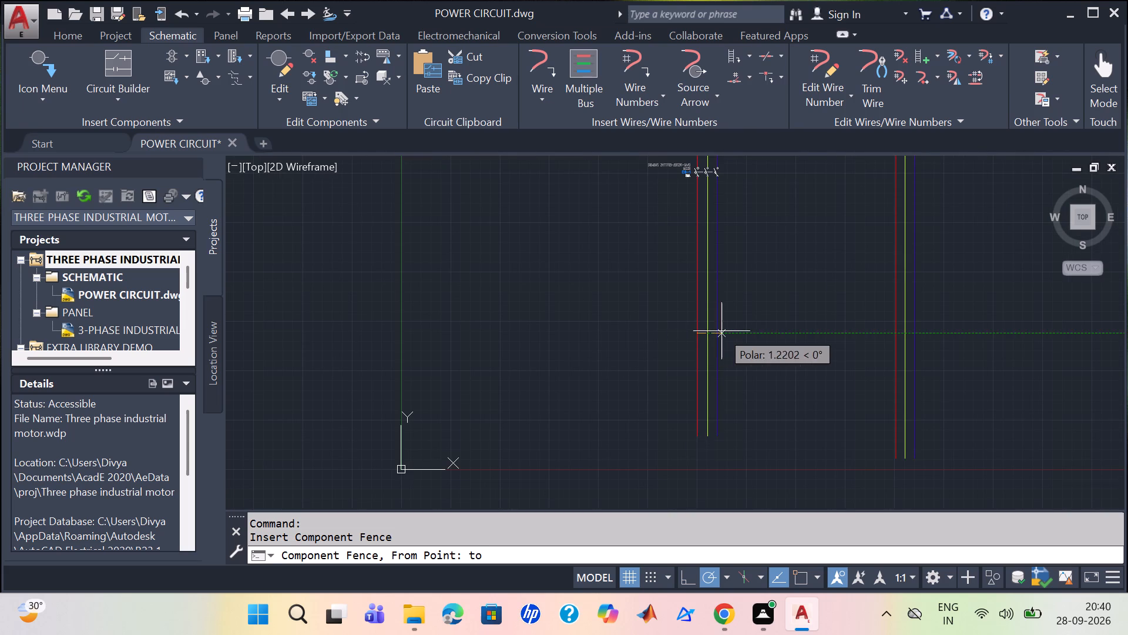
scroll(722, 331, "up", 3)
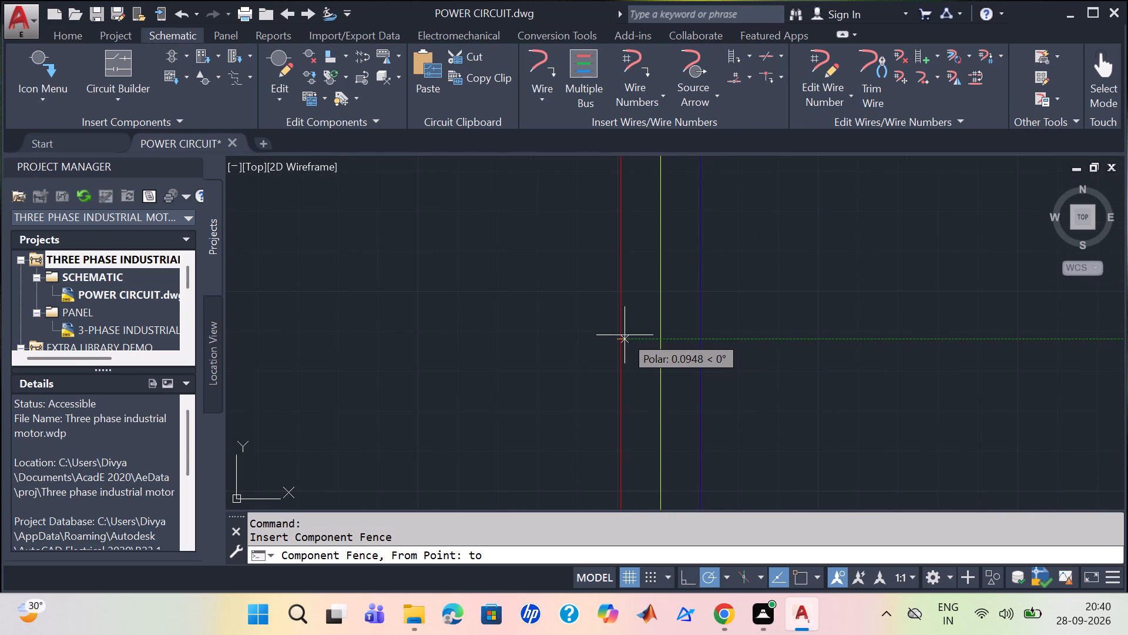
left_click(621, 342)
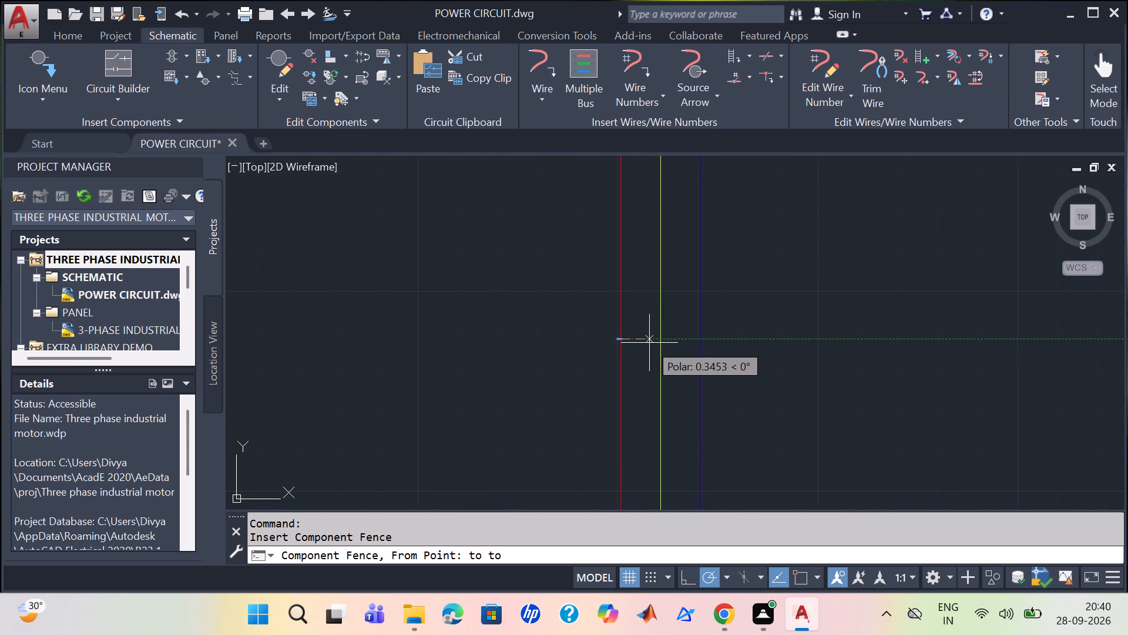
left_click(660, 341)
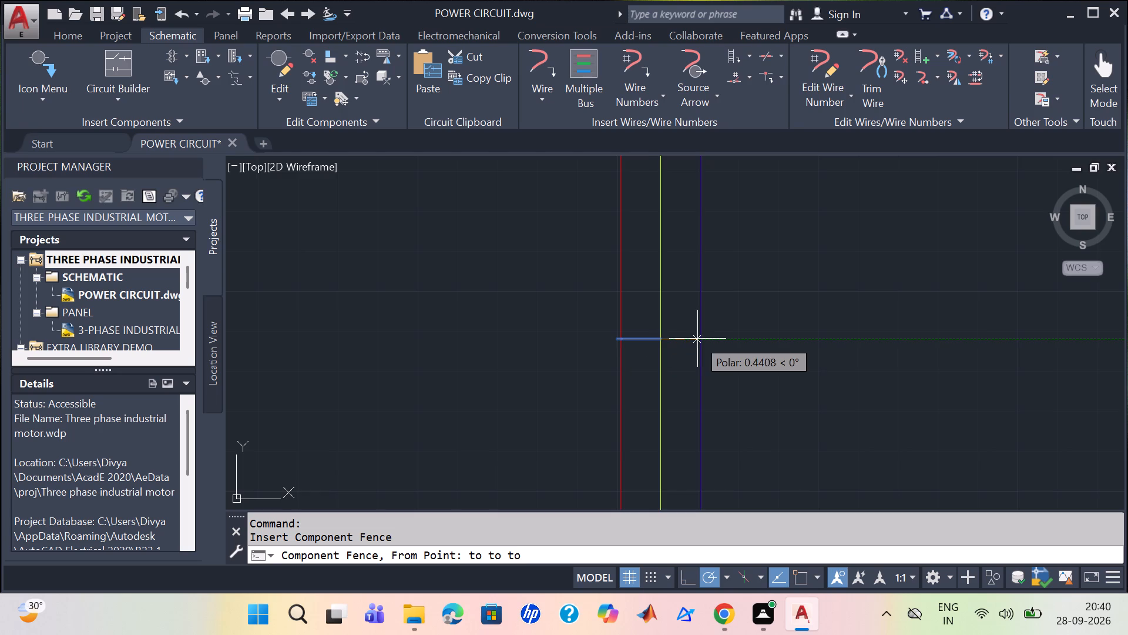
left_click(701, 337)
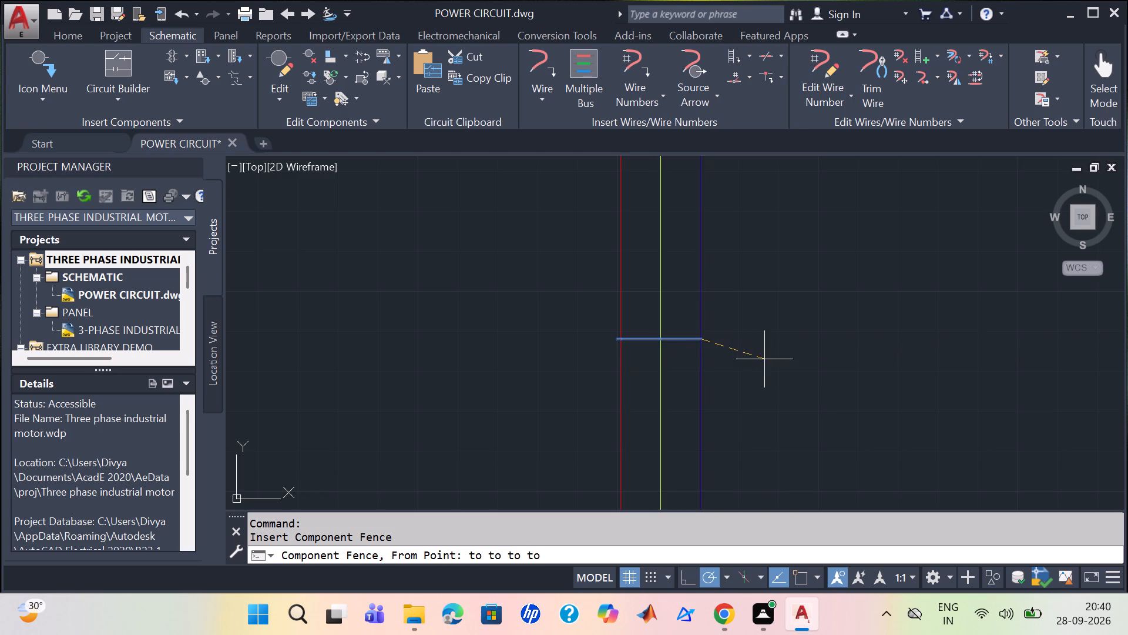
key("Return")
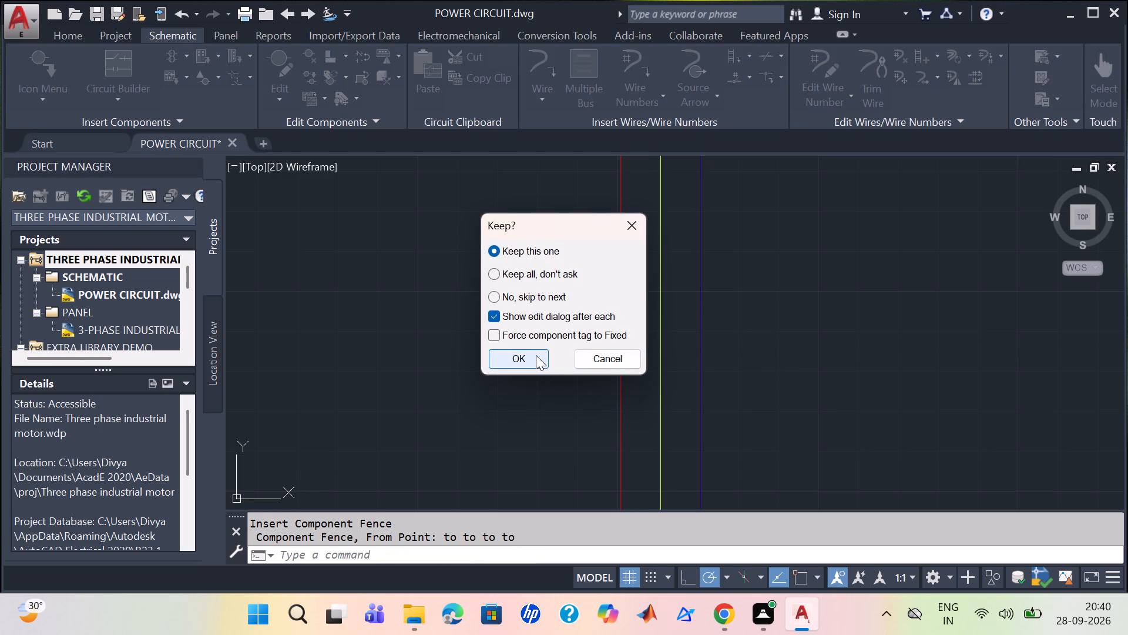
Keep the disconnect switch on the red wire and set its component tag to ISOLATOR.
left_click(536, 355)
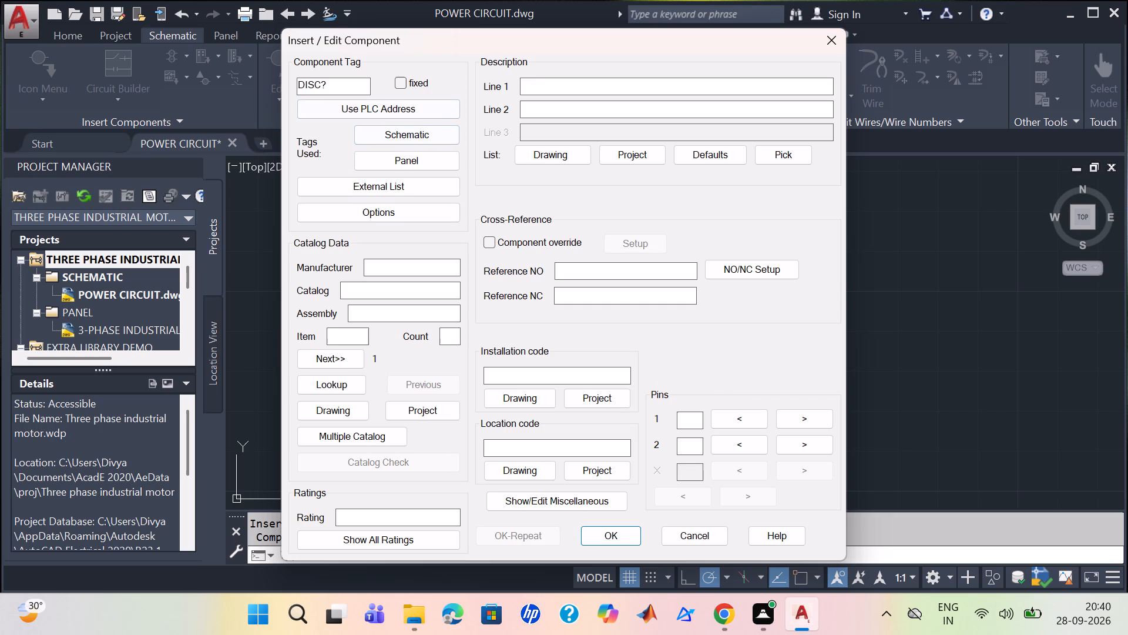
left_click_drag(360, 84, 231, 61)
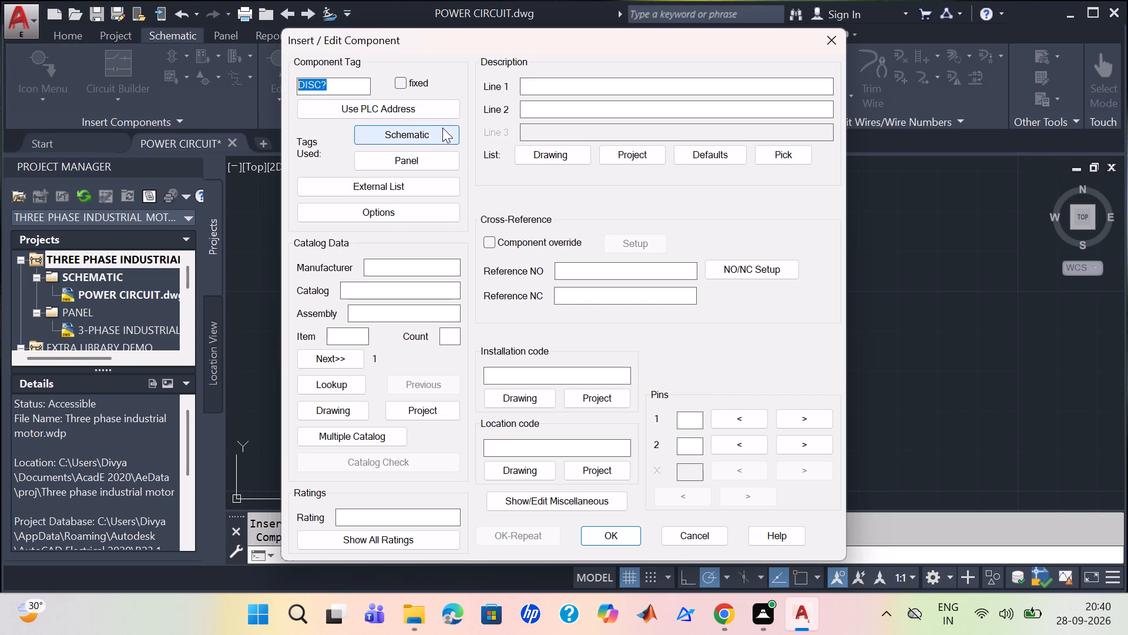
key("BackSpace")
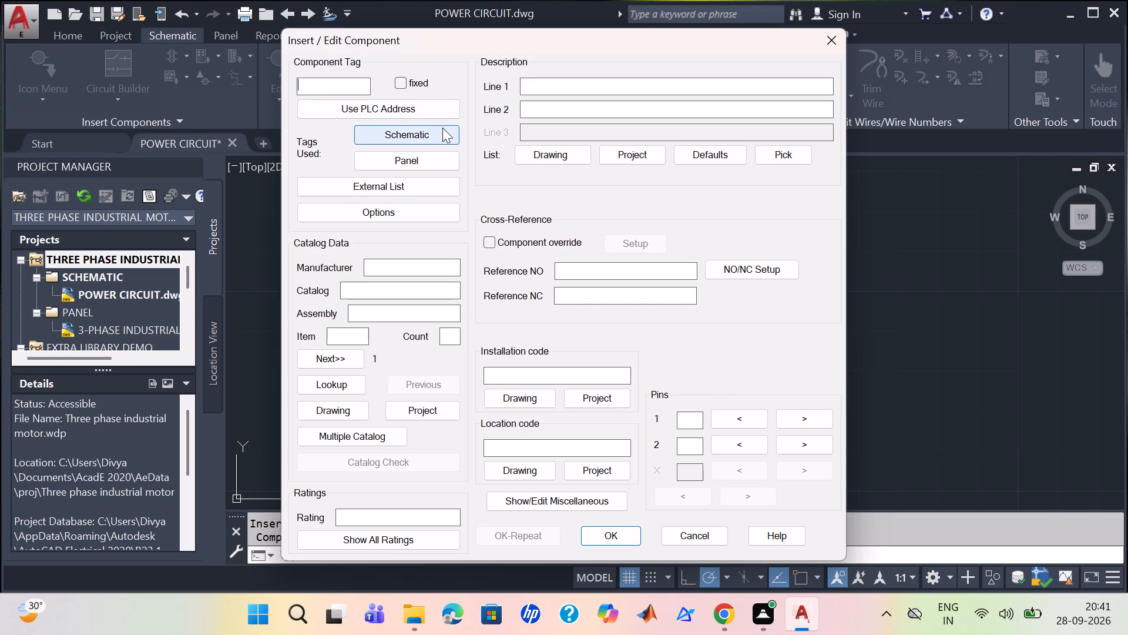
type("IS")
type("OLATOR")
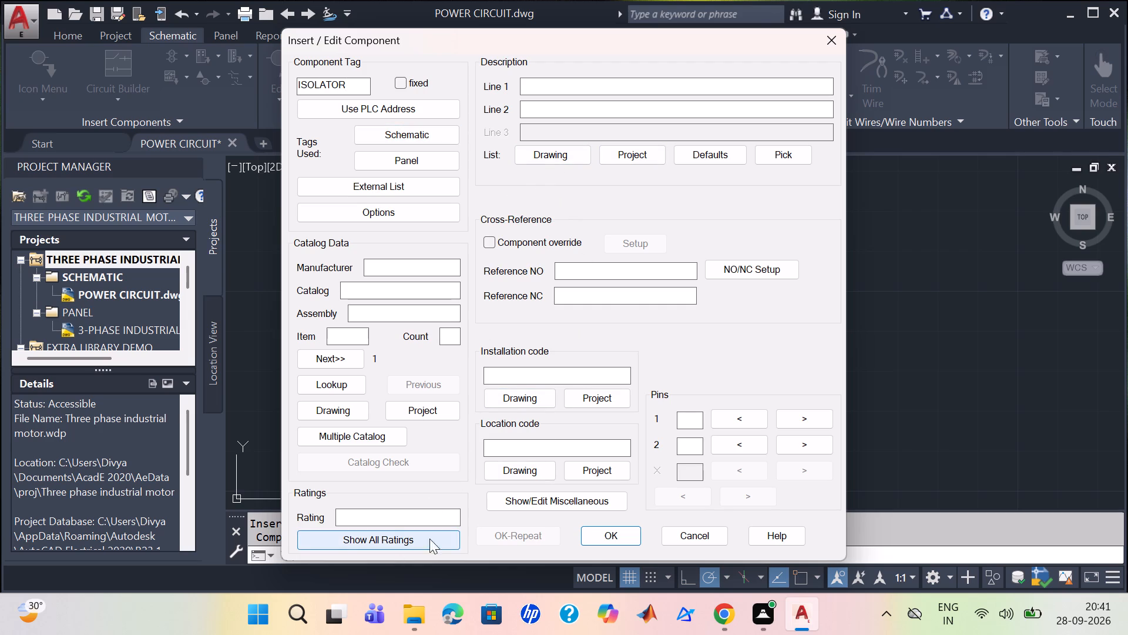
left_click(606, 539)
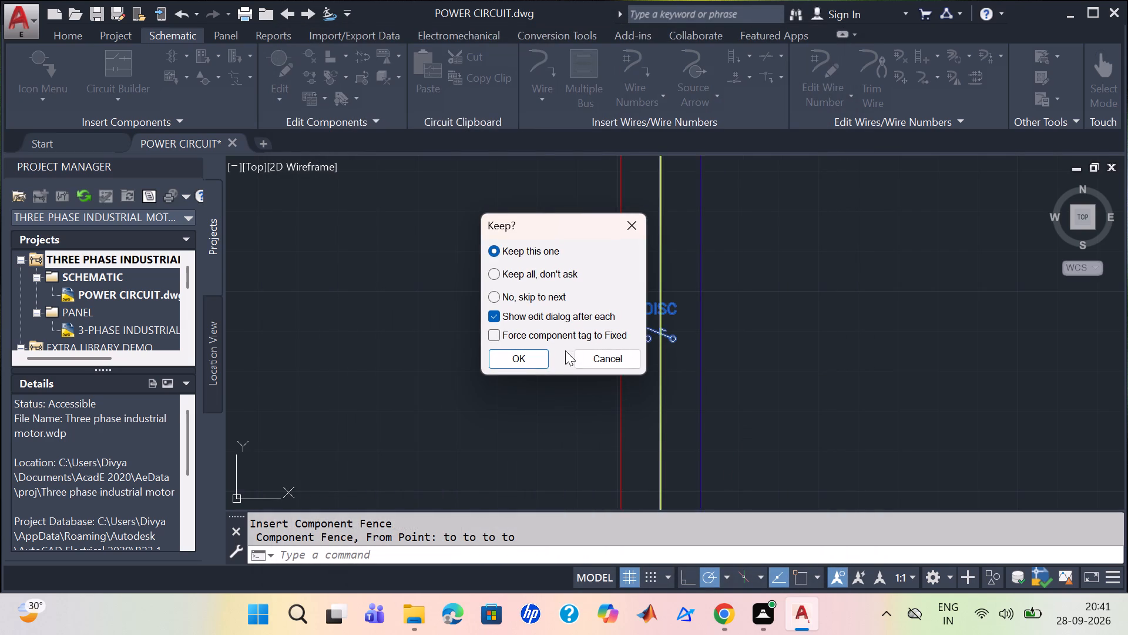
Keep the disconnect switches on the middle and blue wires, clearing the component tag of each.
left_click(531, 361)
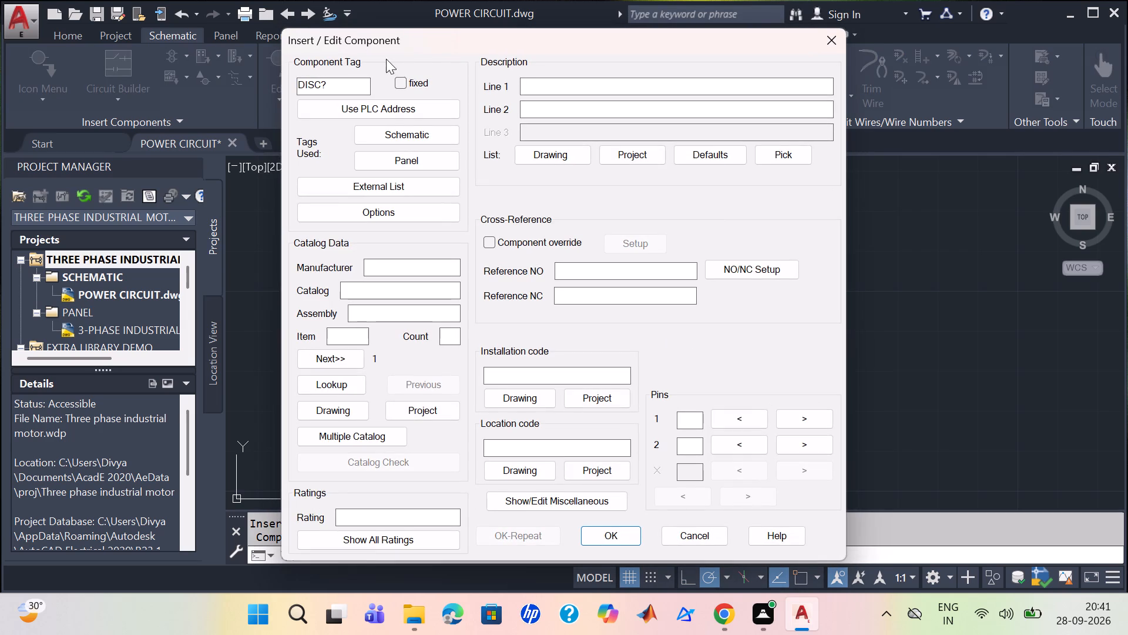
left_click_drag(351, 89, 257, 74)
key("BackSpace")
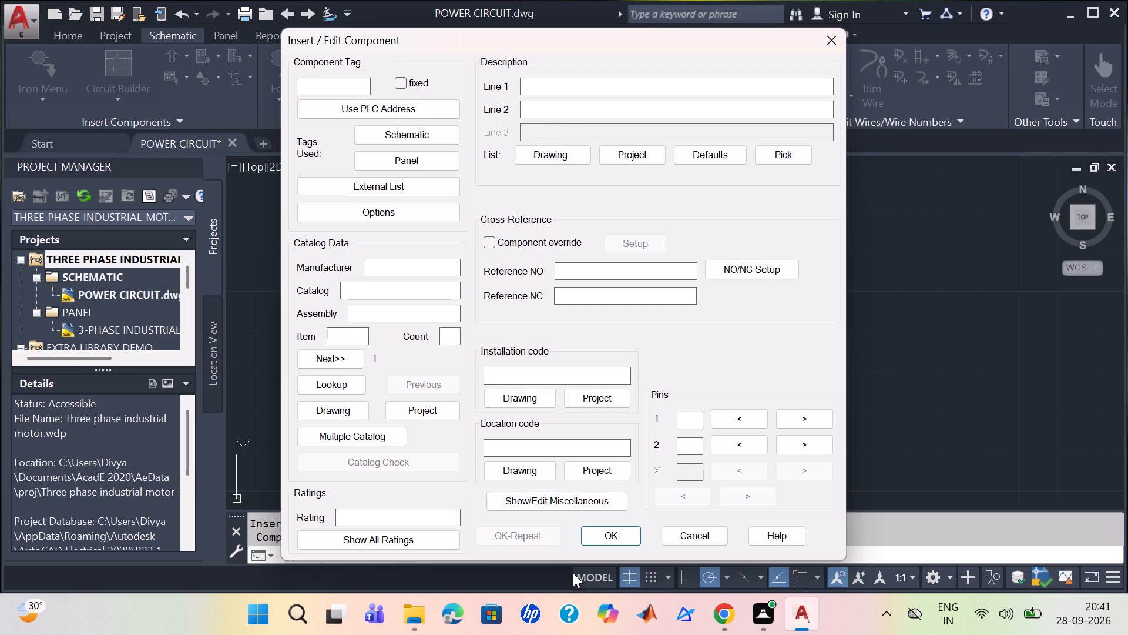
left_click(617, 543)
left_click(529, 353)
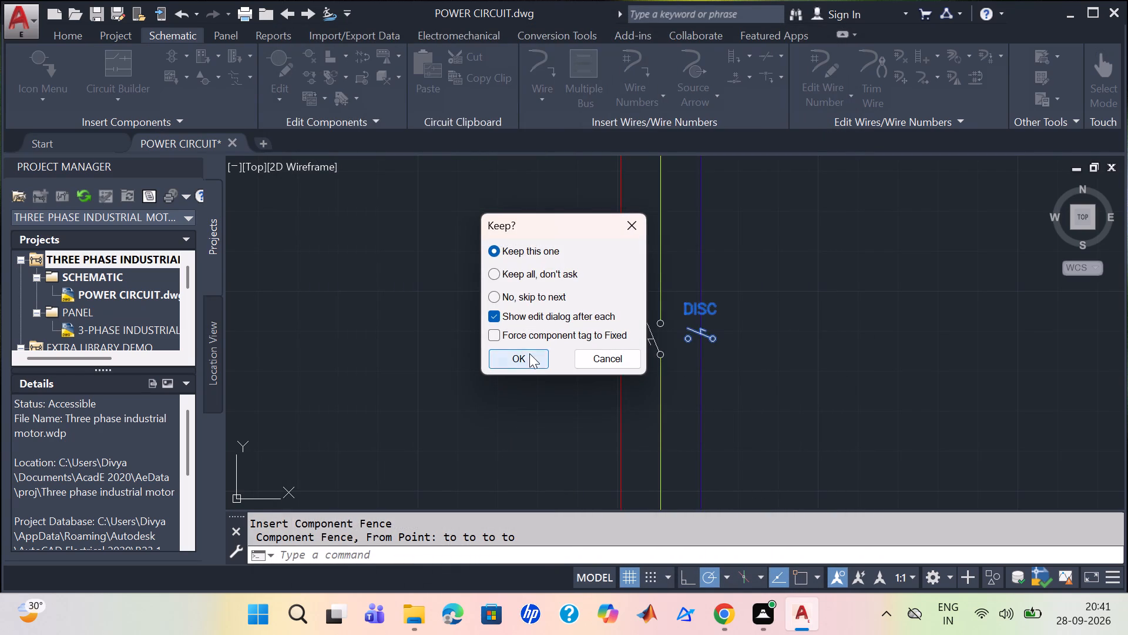
left_click_drag(350, 84, 186, 56)
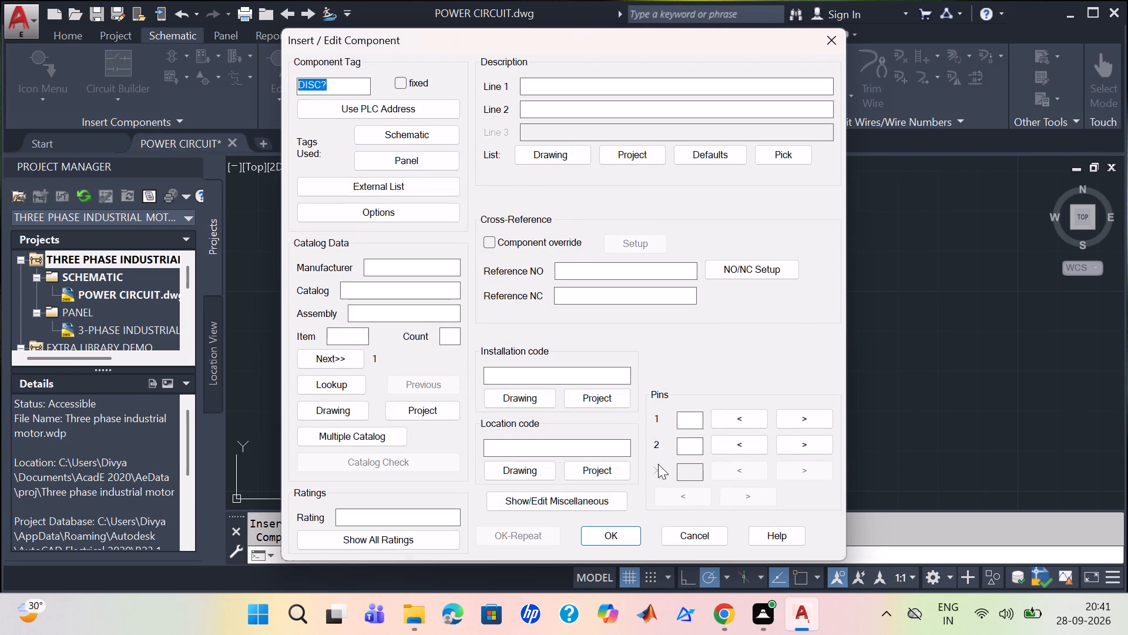
key("BackSpace")
left_click(625, 546)
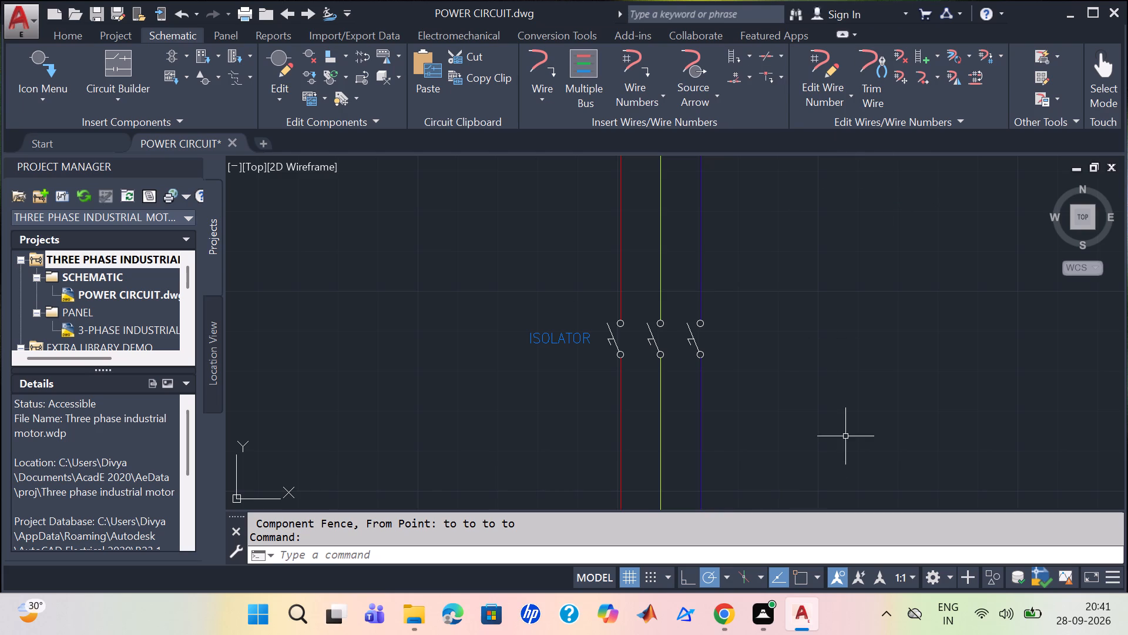
Run Retag/Update on the disconnect switch on the middle wire beside the ISOLATOR tag.
scroll(828, 402, "down", 1)
middle_click_drag(782, 409, 523, 220)
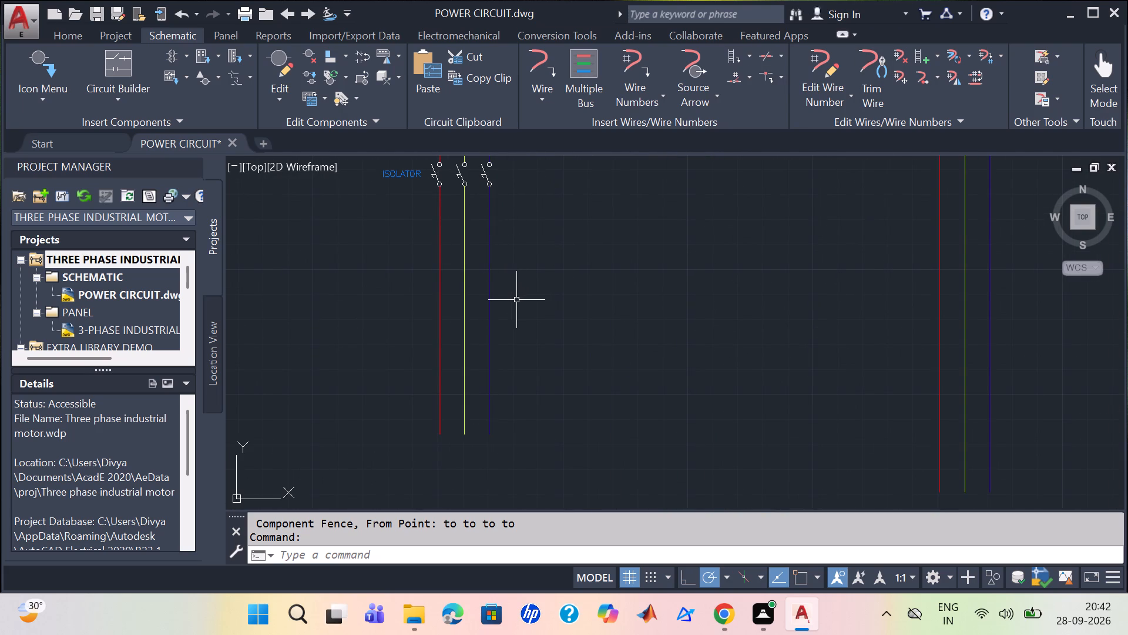
scroll(521, 300, "up", 1)
middle_click_drag(521, 300, 732, 500)
scroll(658, 379, "up", 2)
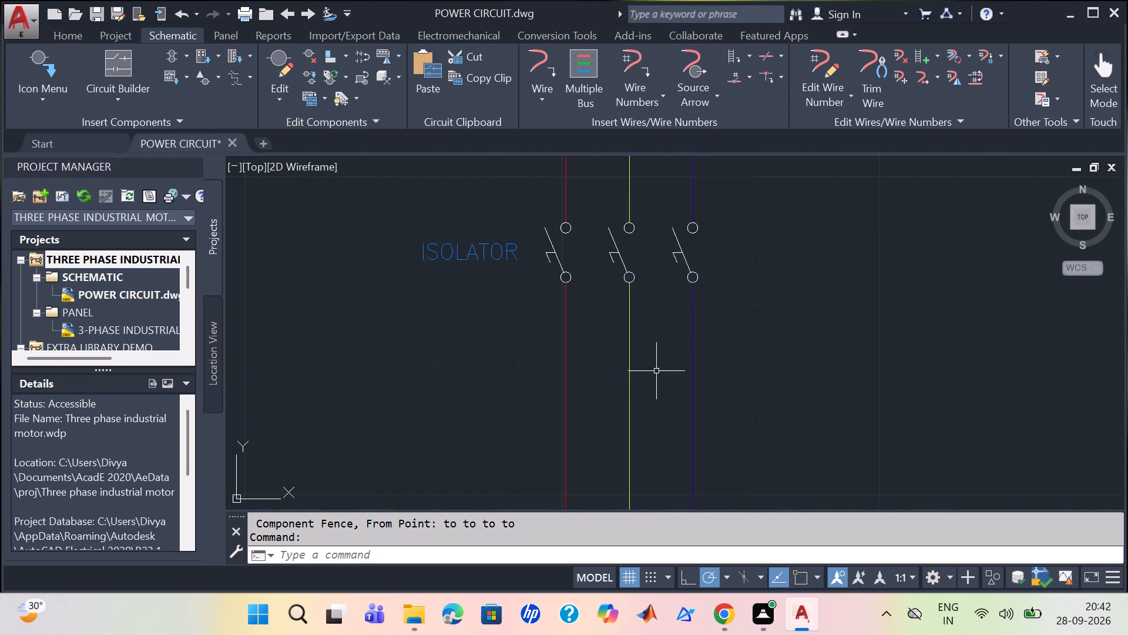
right_click(605, 215)
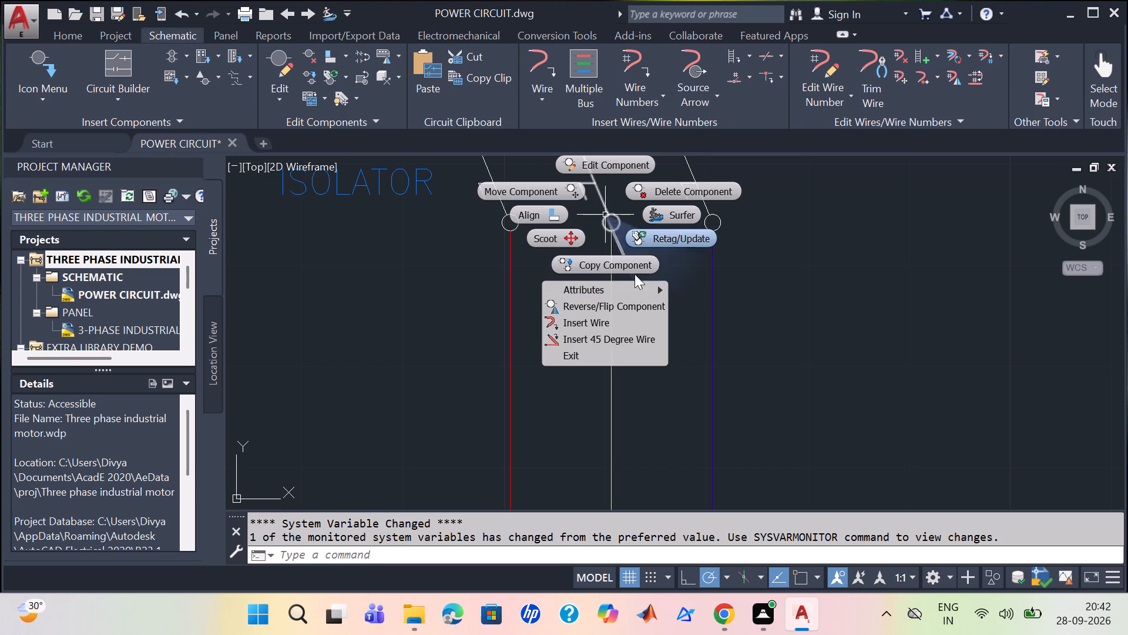
left_click(679, 235)
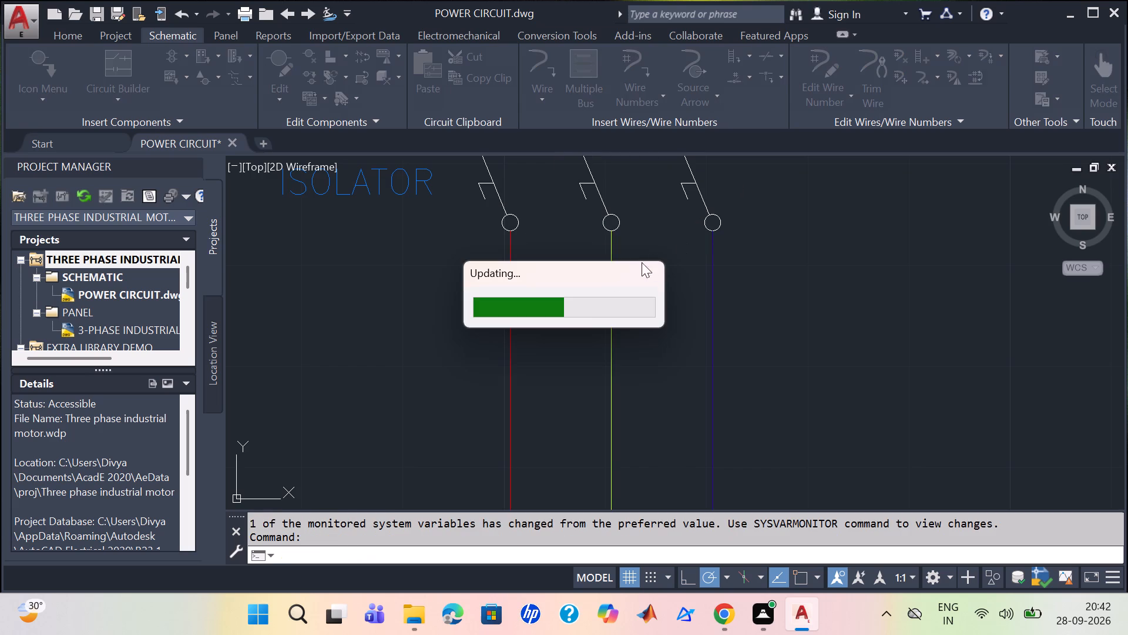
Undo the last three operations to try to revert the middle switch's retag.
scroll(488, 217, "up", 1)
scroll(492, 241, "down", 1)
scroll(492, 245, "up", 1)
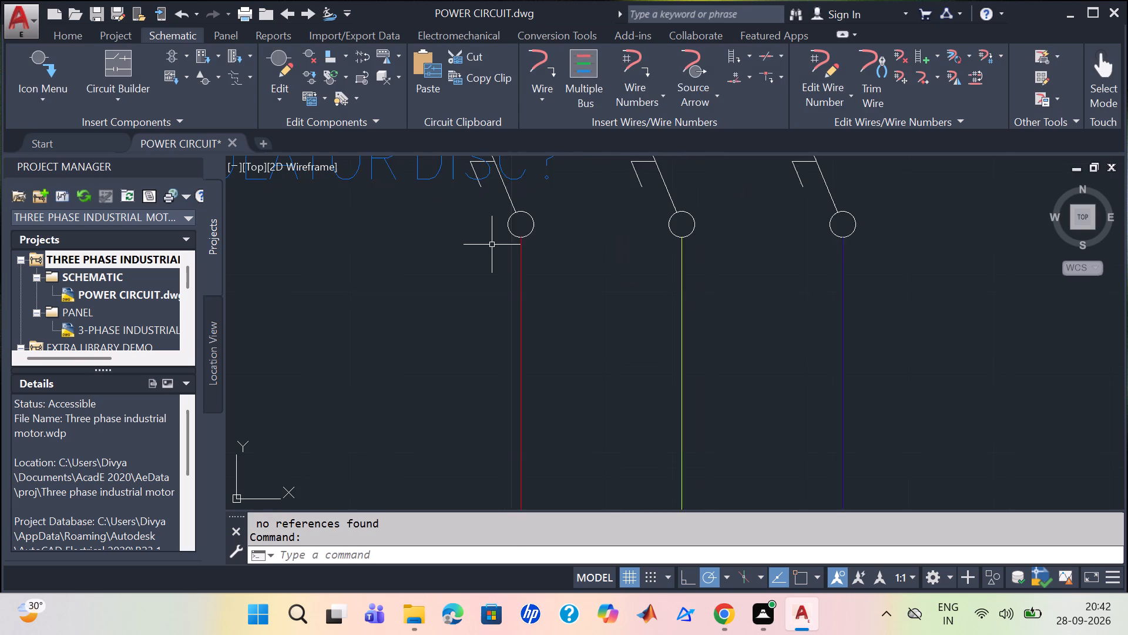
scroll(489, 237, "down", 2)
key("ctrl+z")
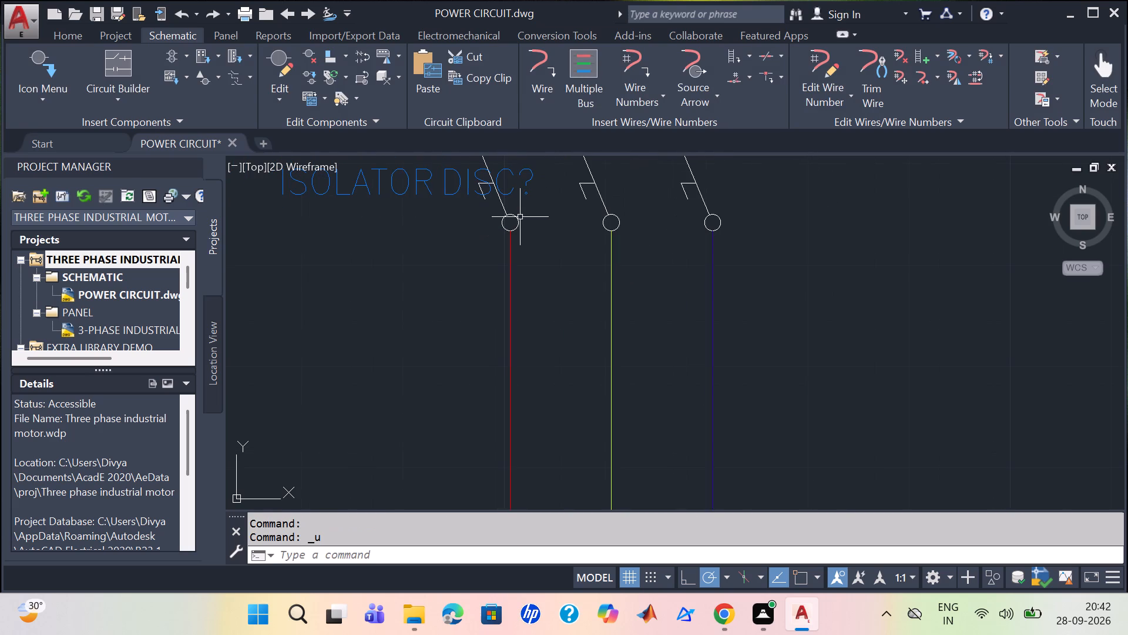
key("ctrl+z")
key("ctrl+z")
Run Retag/Update again on the disconnect switch on the middle wire.
right_click(616, 231)
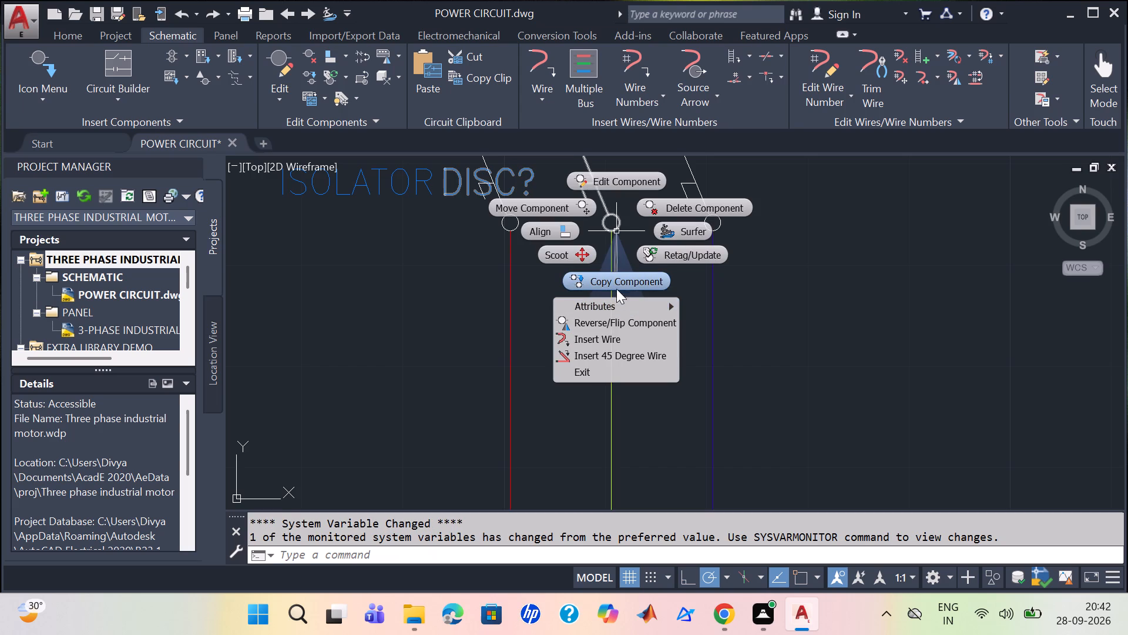
left_click(693, 259)
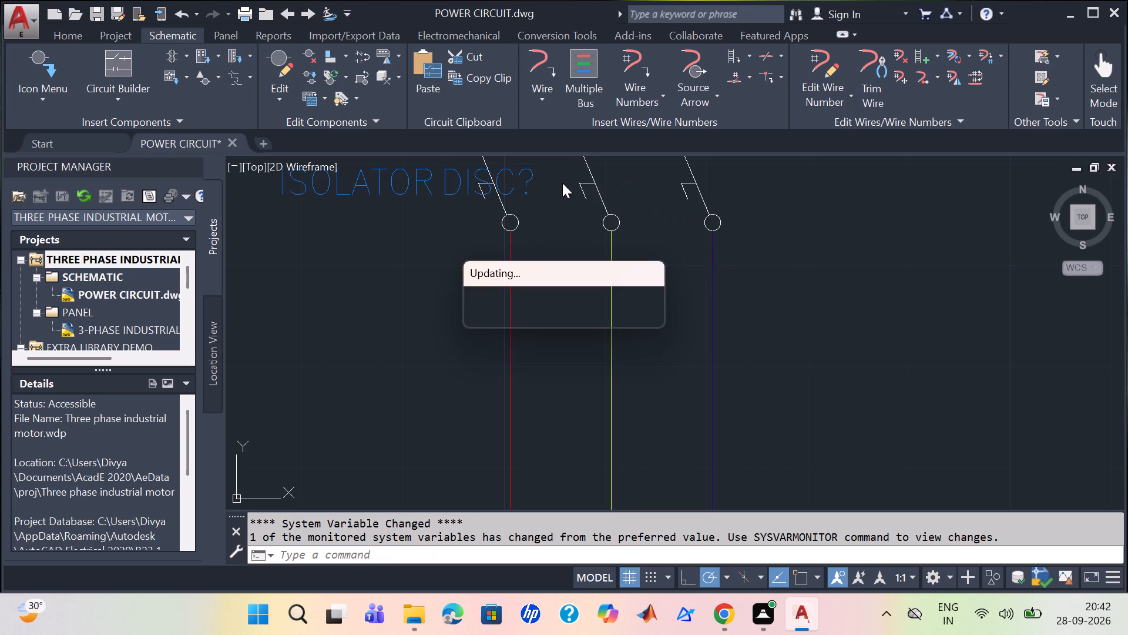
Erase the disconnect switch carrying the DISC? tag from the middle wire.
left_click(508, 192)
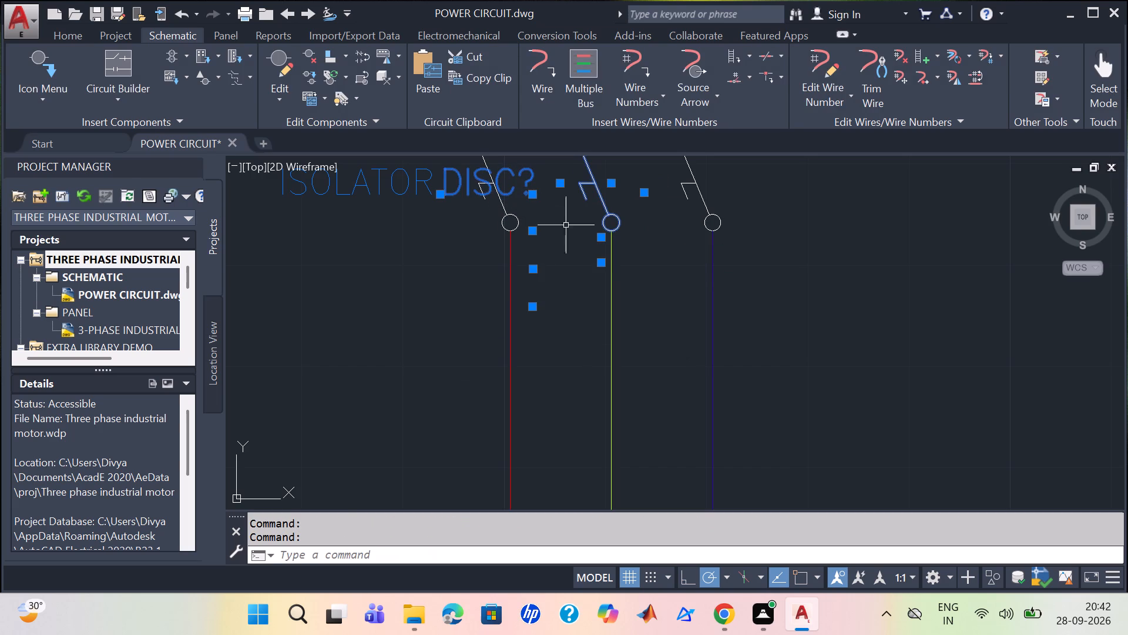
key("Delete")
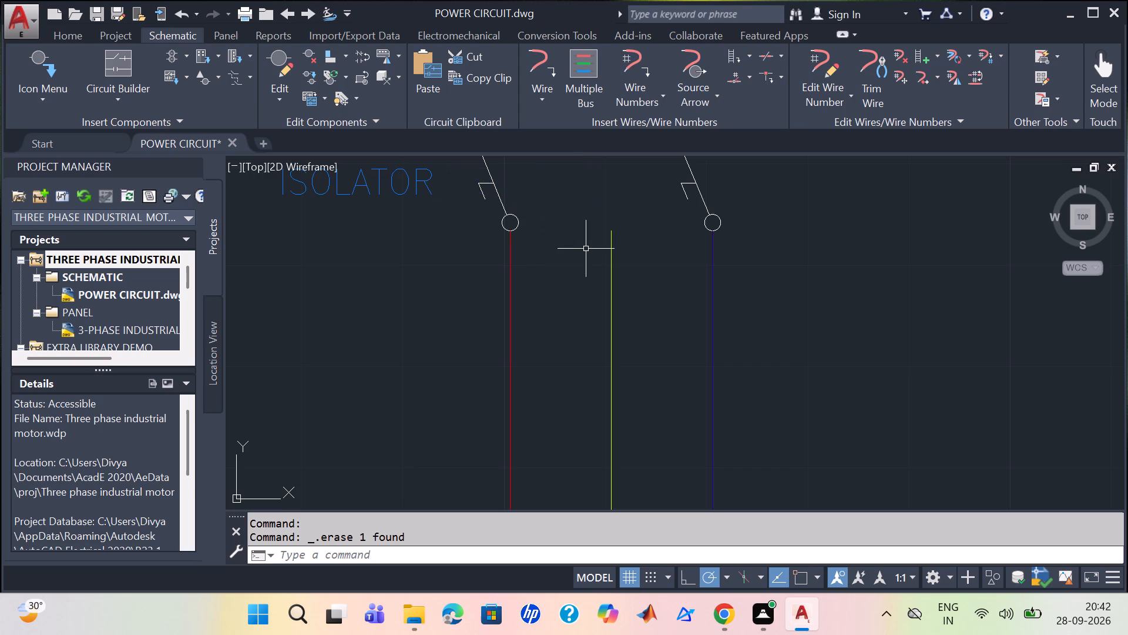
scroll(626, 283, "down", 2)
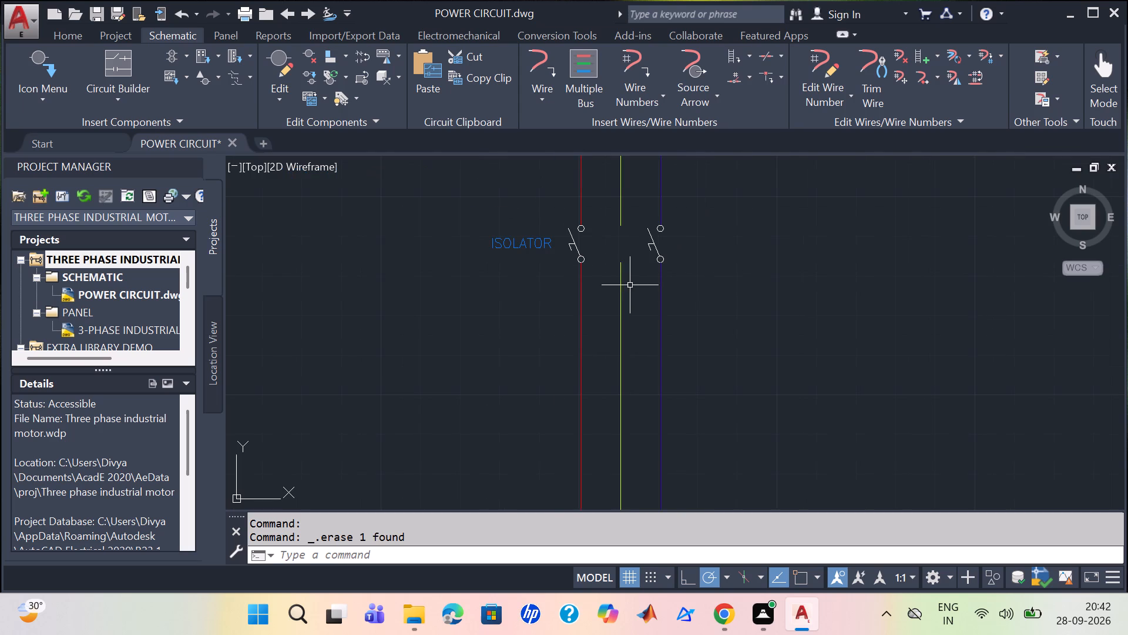
Undo the erasure and the preceding Retag/Update of the middle wire's disconnect switch.
key("ctrl+z")
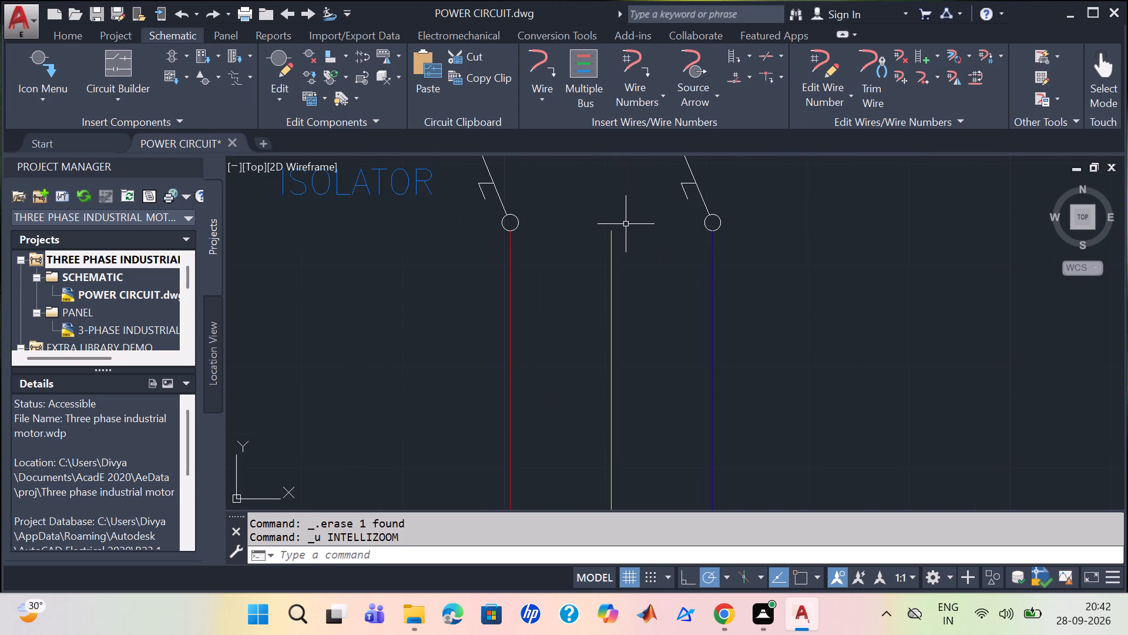
key("ctrl+z")
key("ctrl+z")
key("ctrl+z")
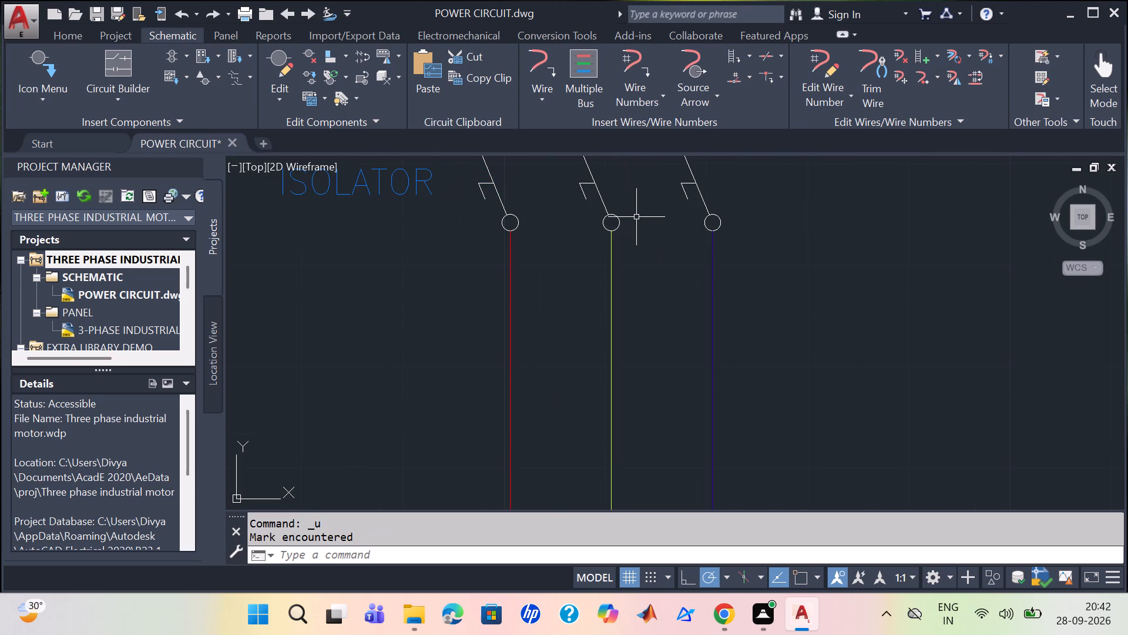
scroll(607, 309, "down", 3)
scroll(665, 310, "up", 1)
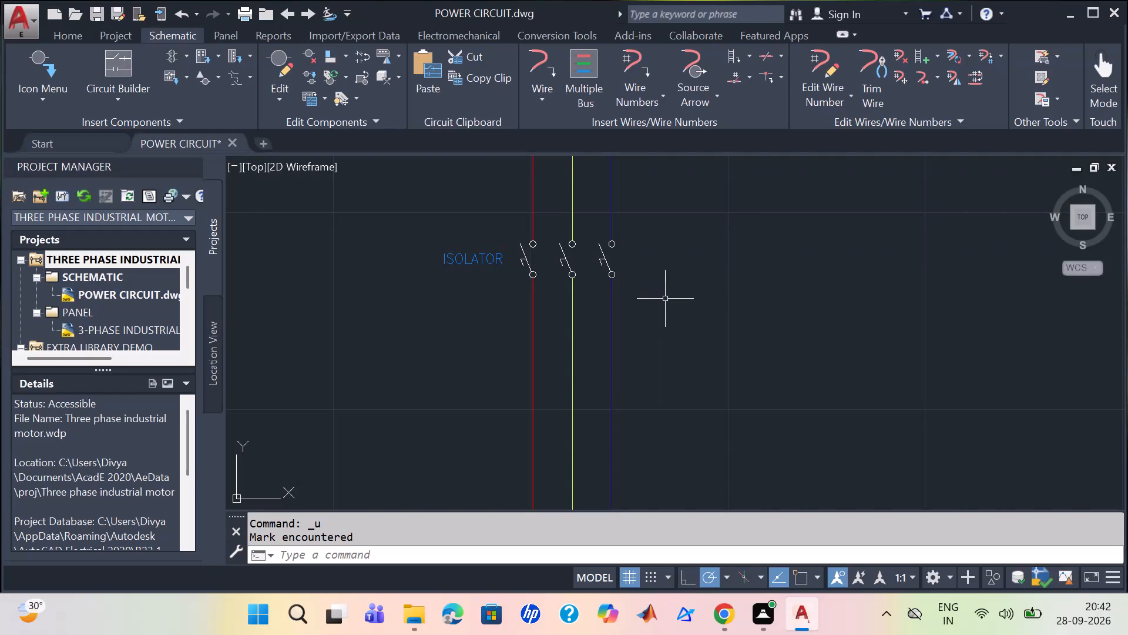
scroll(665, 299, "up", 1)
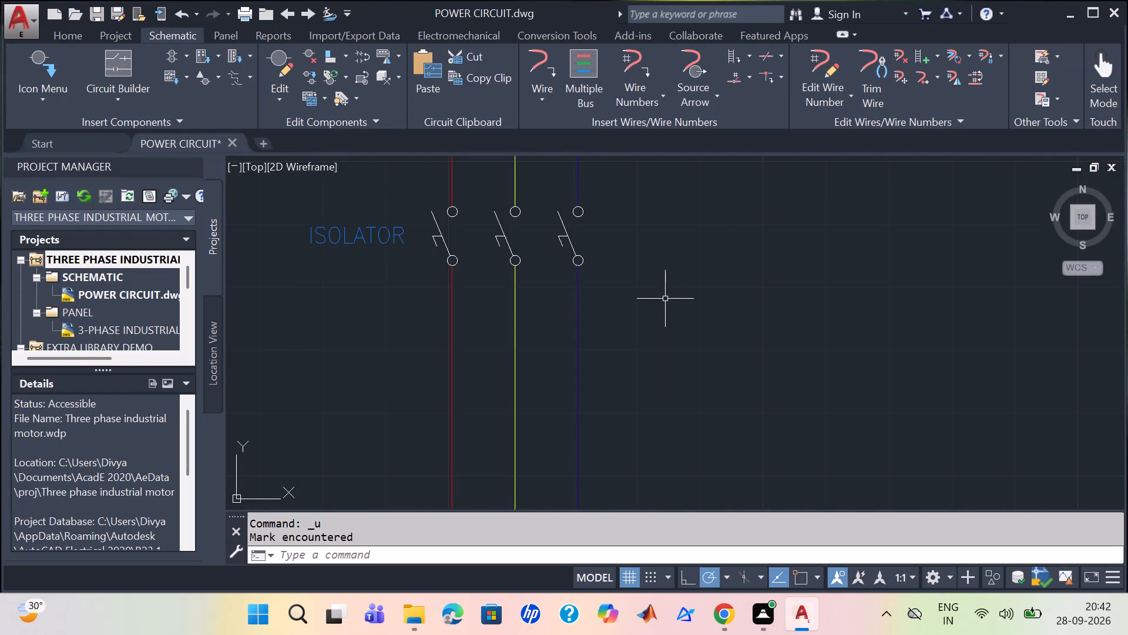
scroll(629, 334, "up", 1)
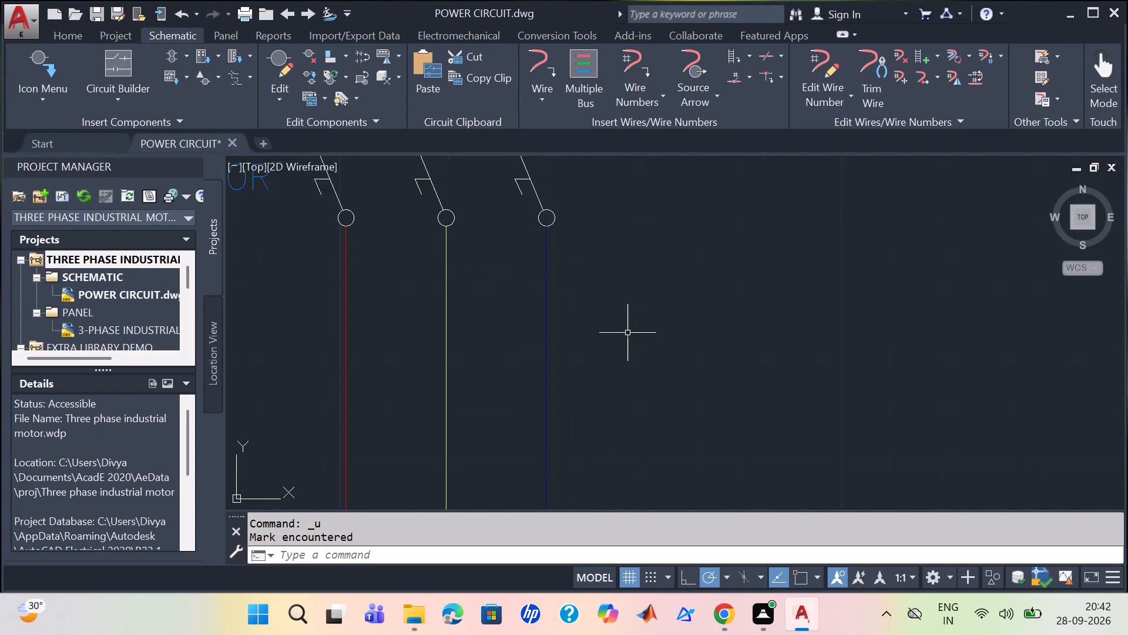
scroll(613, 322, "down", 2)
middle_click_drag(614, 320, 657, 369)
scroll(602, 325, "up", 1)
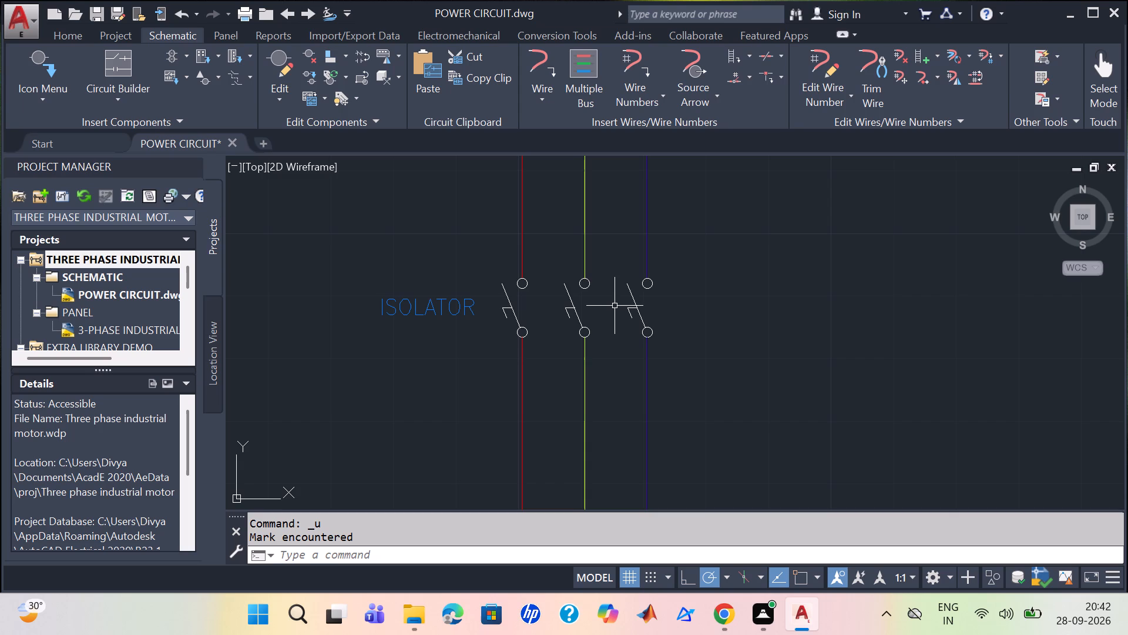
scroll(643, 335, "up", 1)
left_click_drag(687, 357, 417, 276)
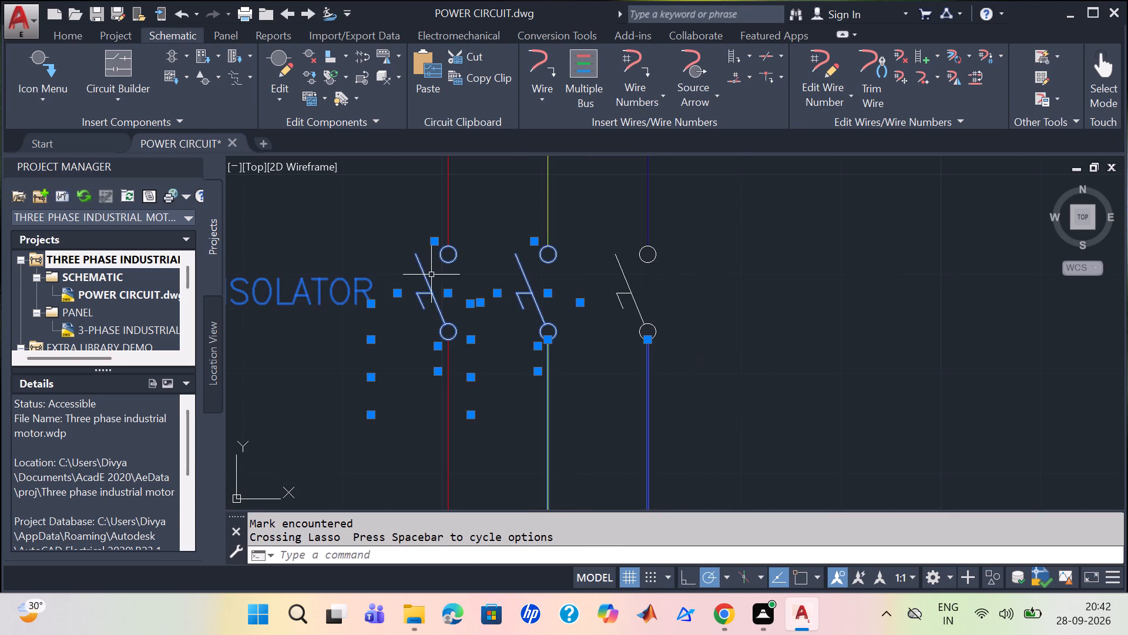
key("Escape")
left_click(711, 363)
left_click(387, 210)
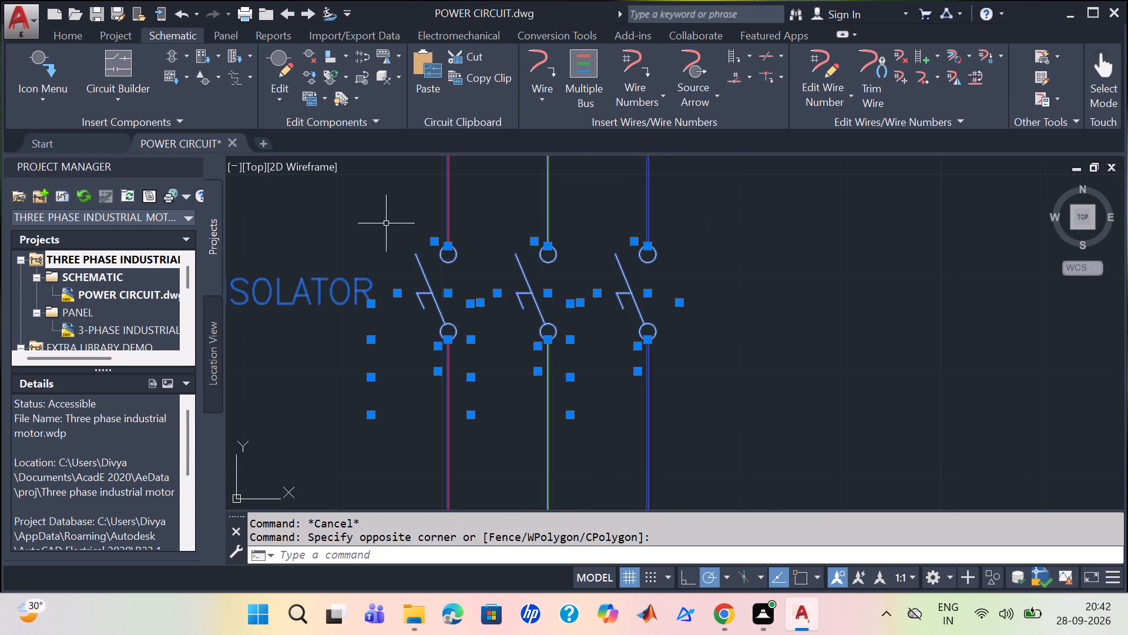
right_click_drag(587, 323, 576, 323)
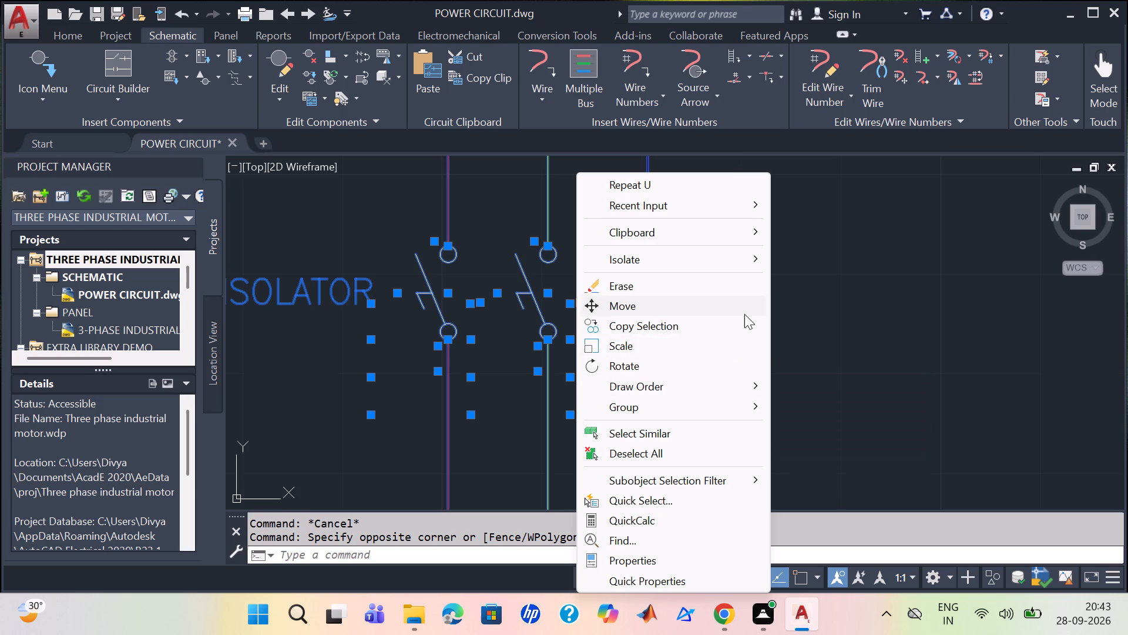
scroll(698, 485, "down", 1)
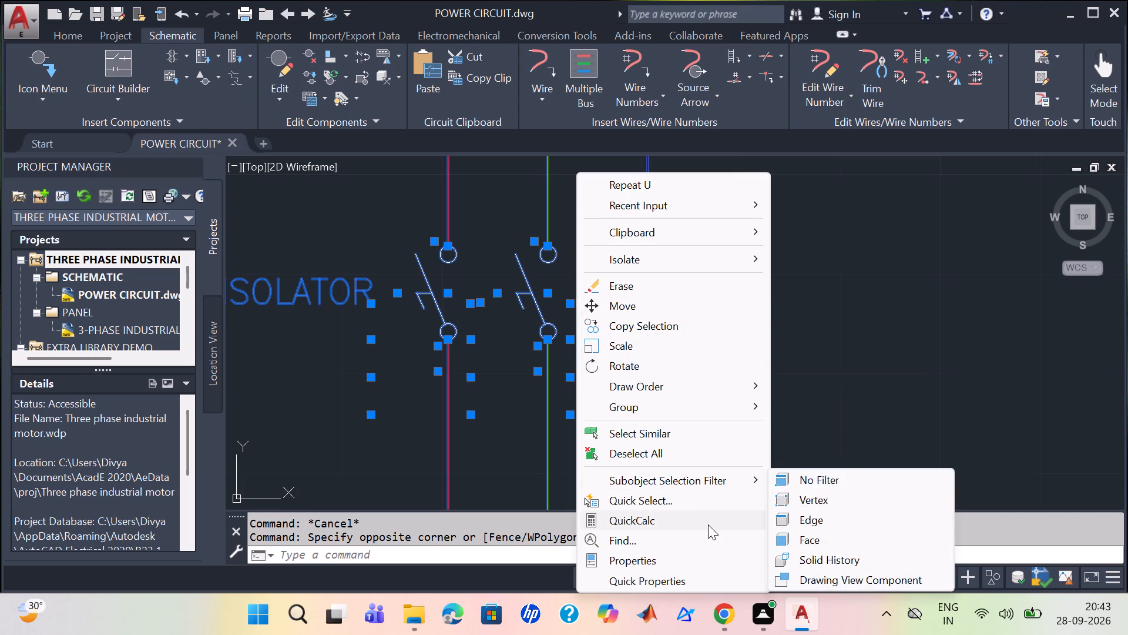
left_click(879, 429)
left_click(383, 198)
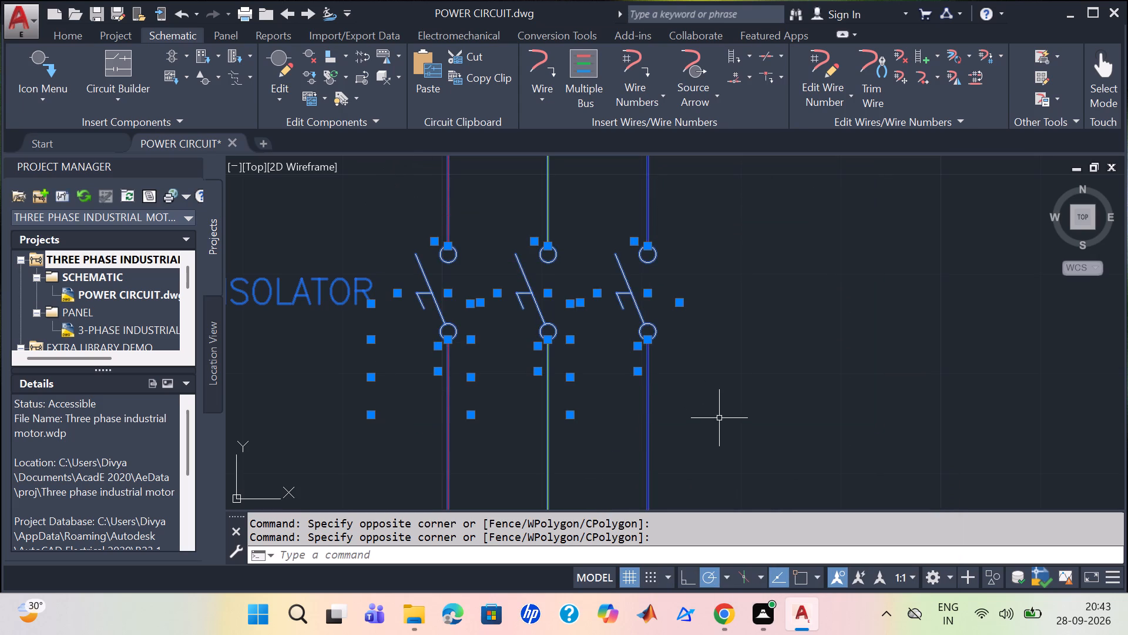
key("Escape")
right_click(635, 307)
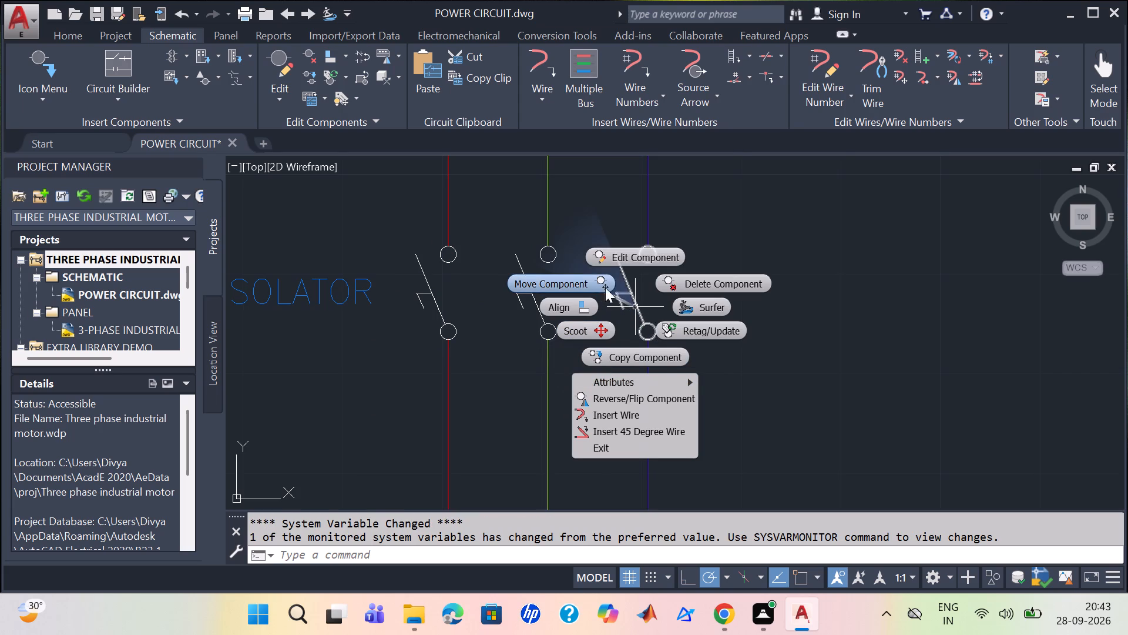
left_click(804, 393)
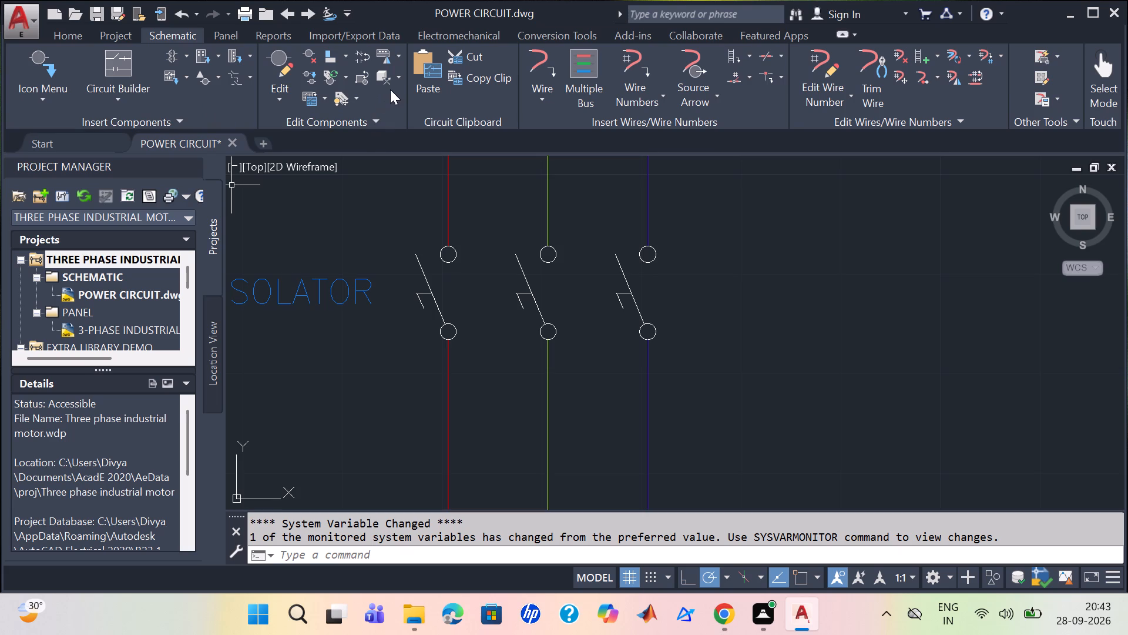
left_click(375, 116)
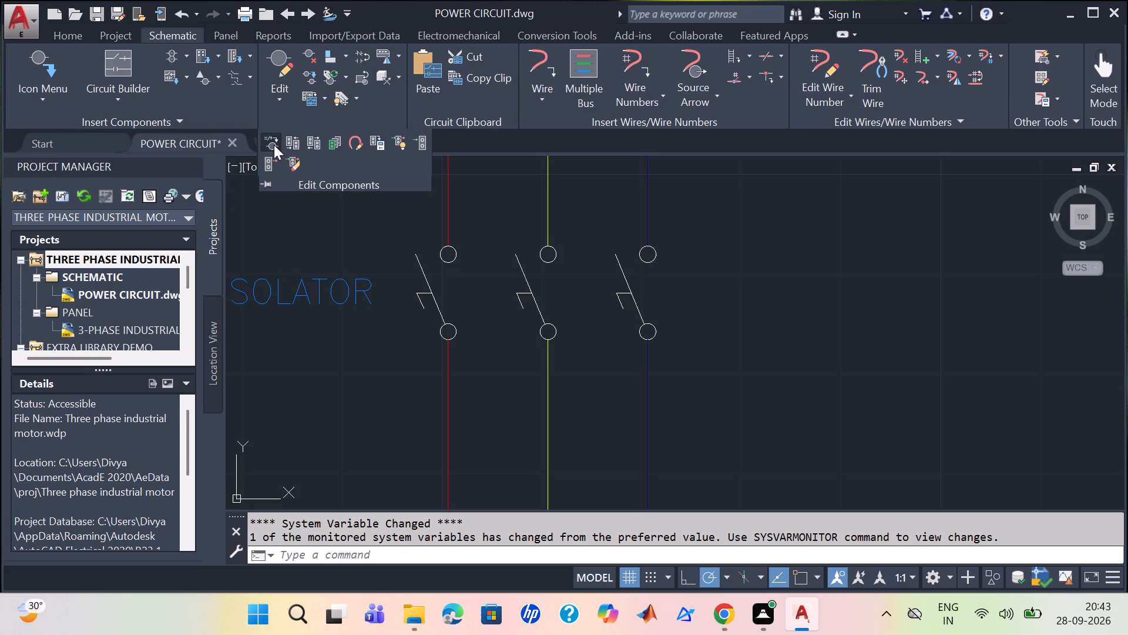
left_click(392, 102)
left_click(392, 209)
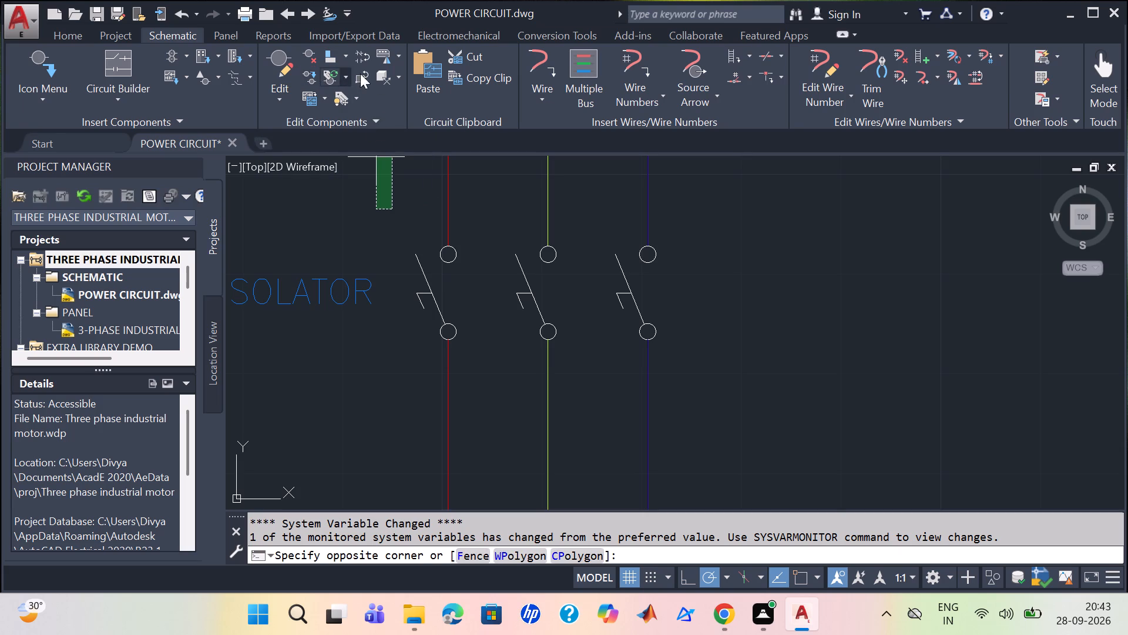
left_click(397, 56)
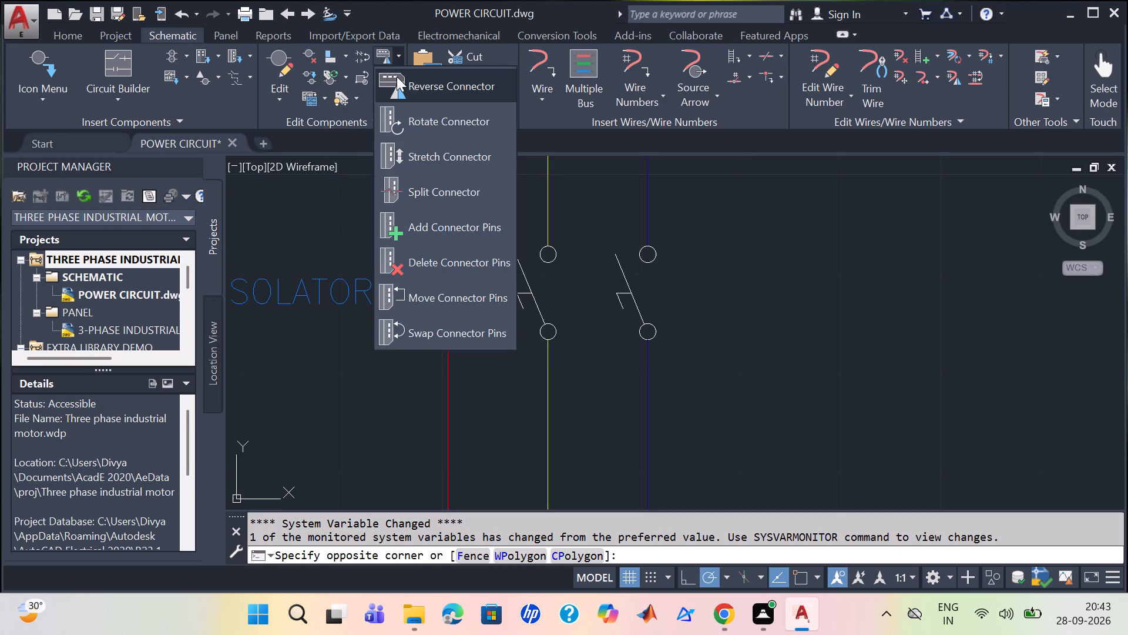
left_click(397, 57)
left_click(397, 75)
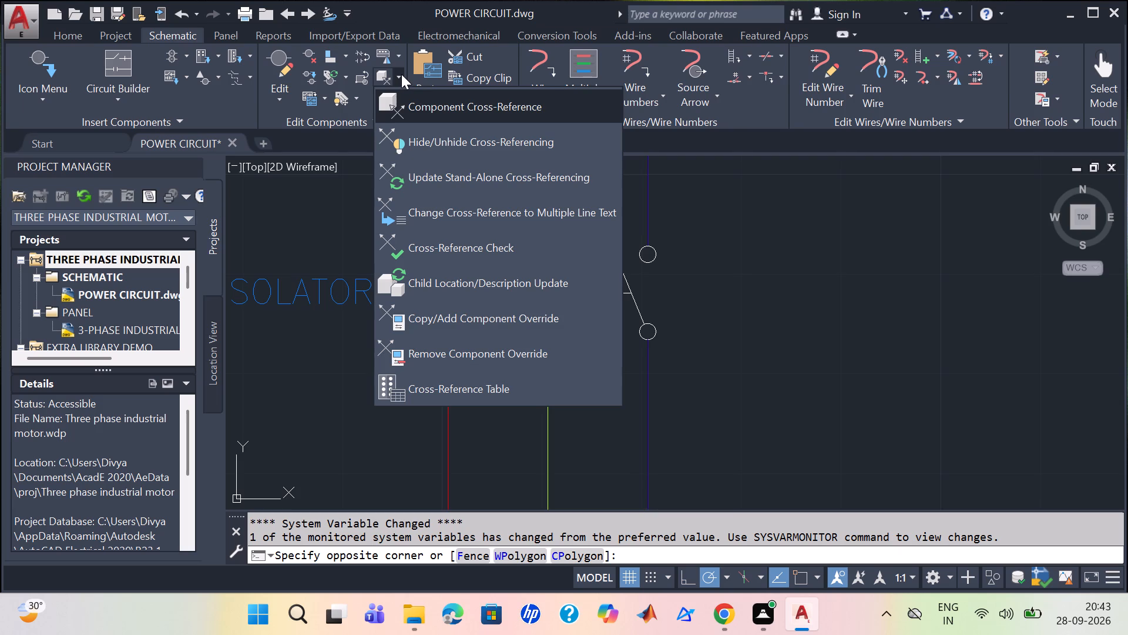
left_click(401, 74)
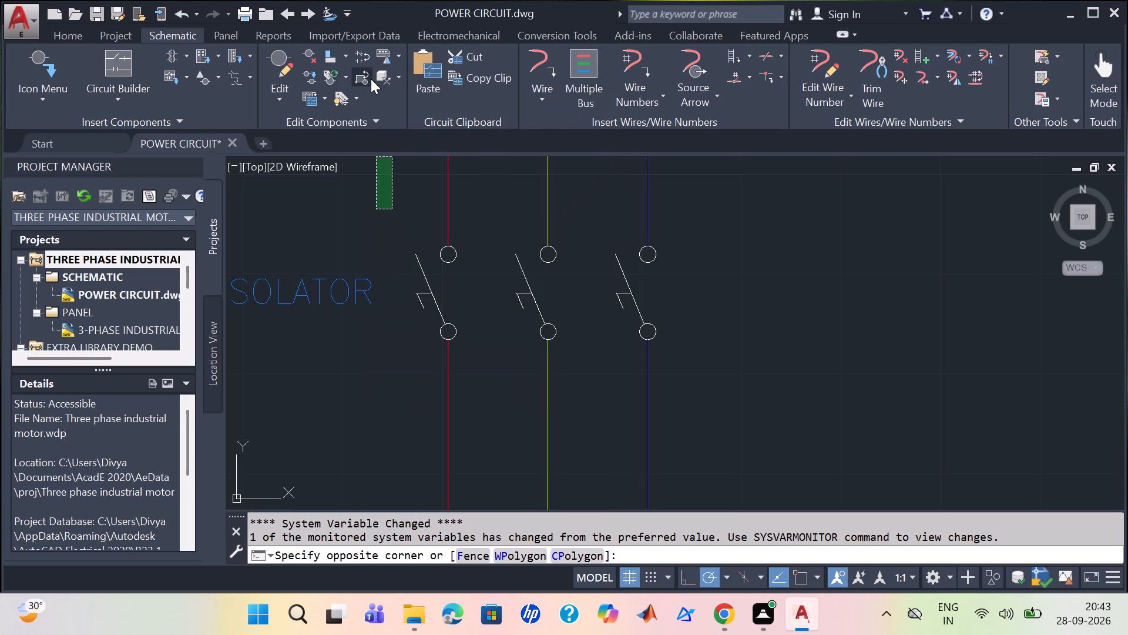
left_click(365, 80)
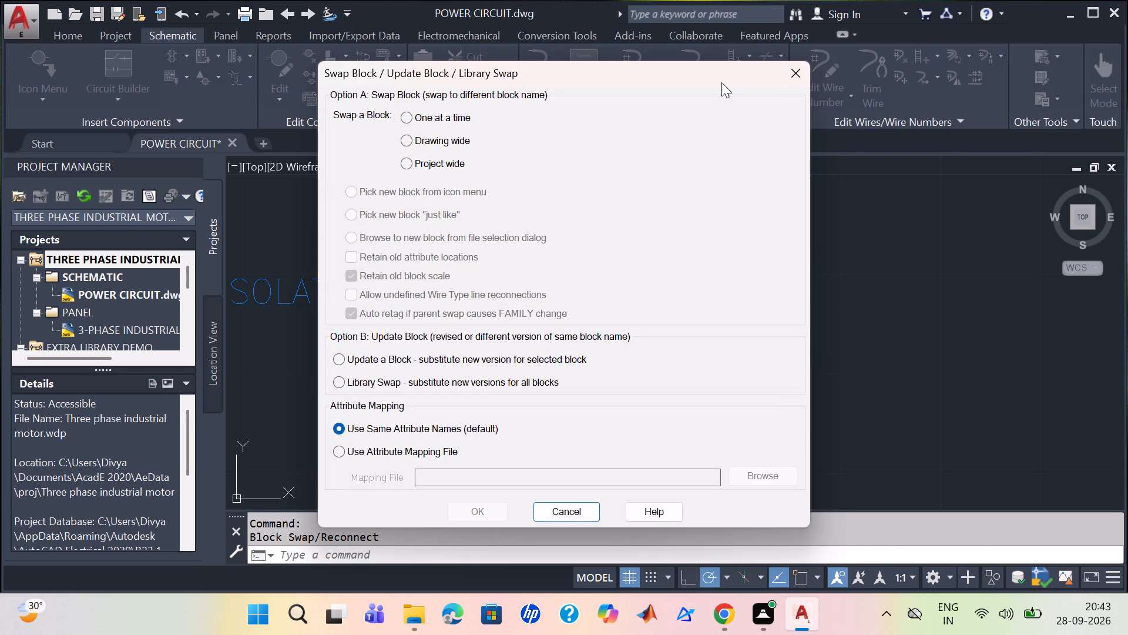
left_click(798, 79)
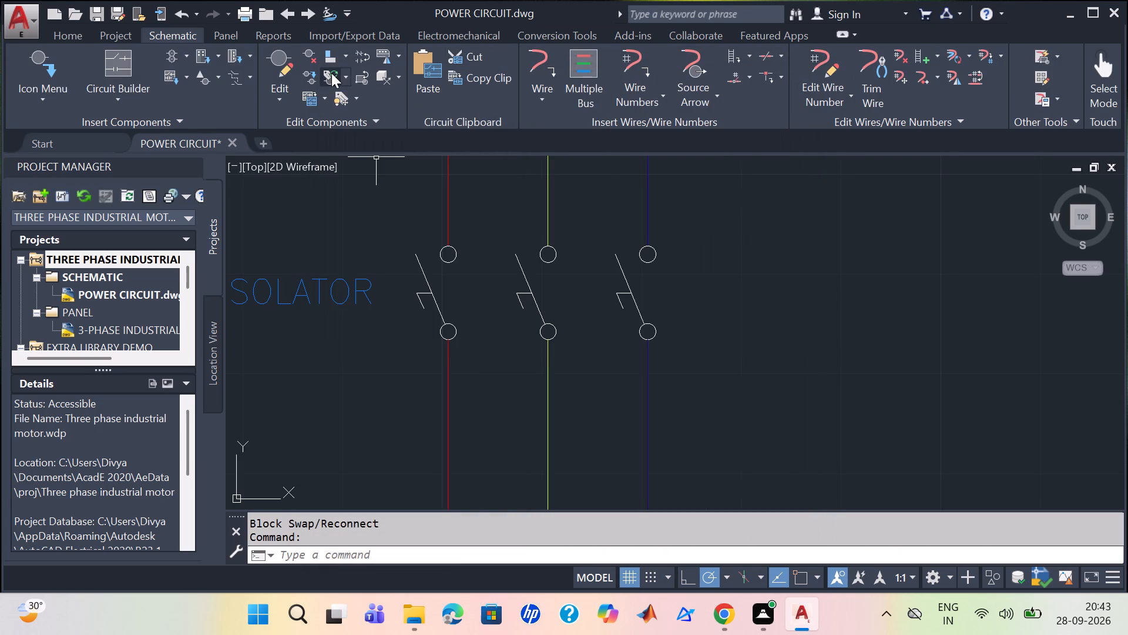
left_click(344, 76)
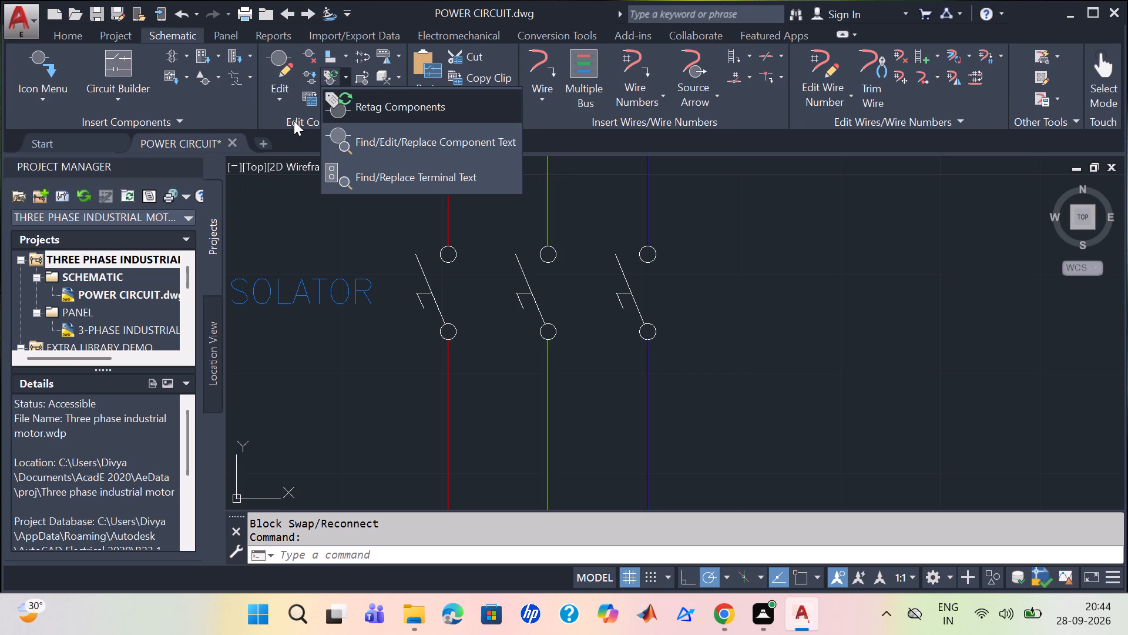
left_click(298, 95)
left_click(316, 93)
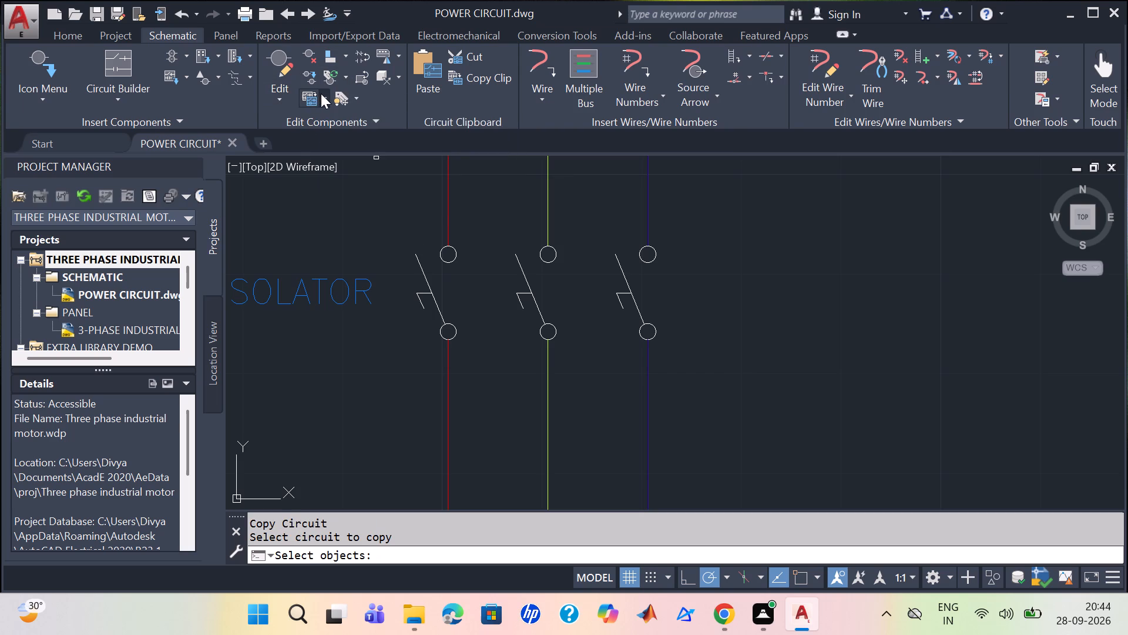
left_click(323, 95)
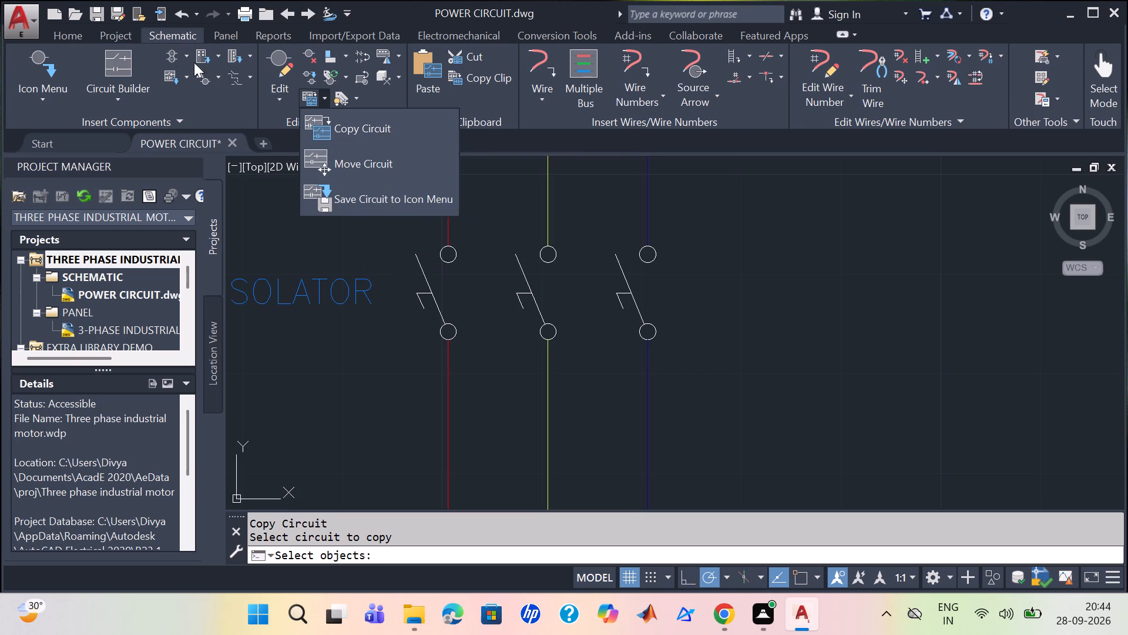
Link the ISOLATOR switch on the red wire to the switches on the middle and blue wires using Link Components with Dashed Line.
left_click(251, 73)
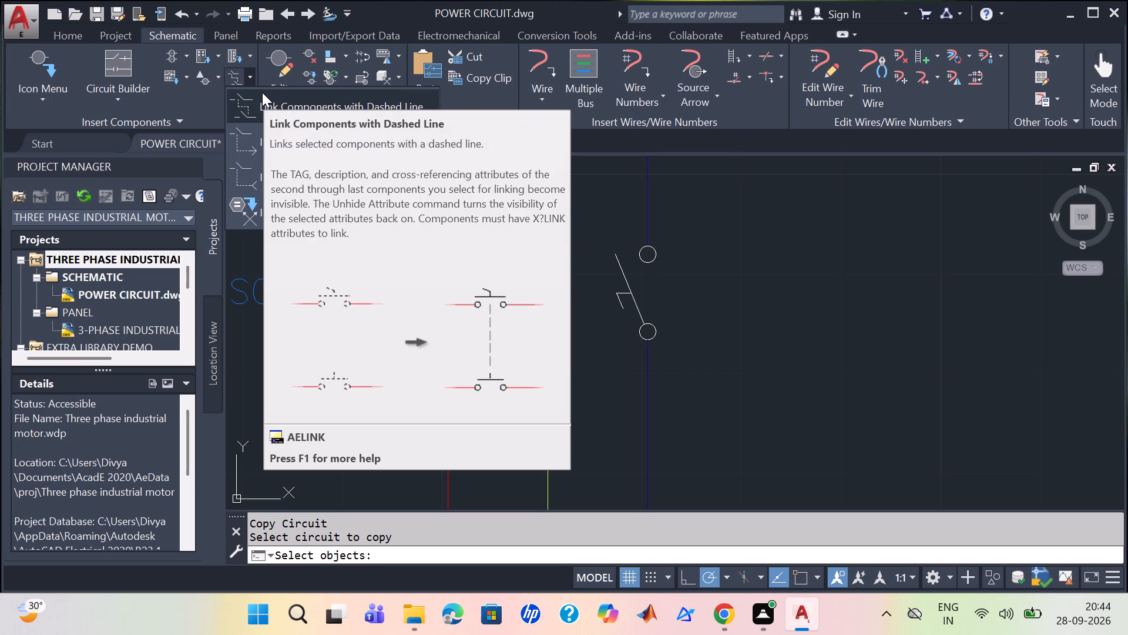
left_click(291, 102)
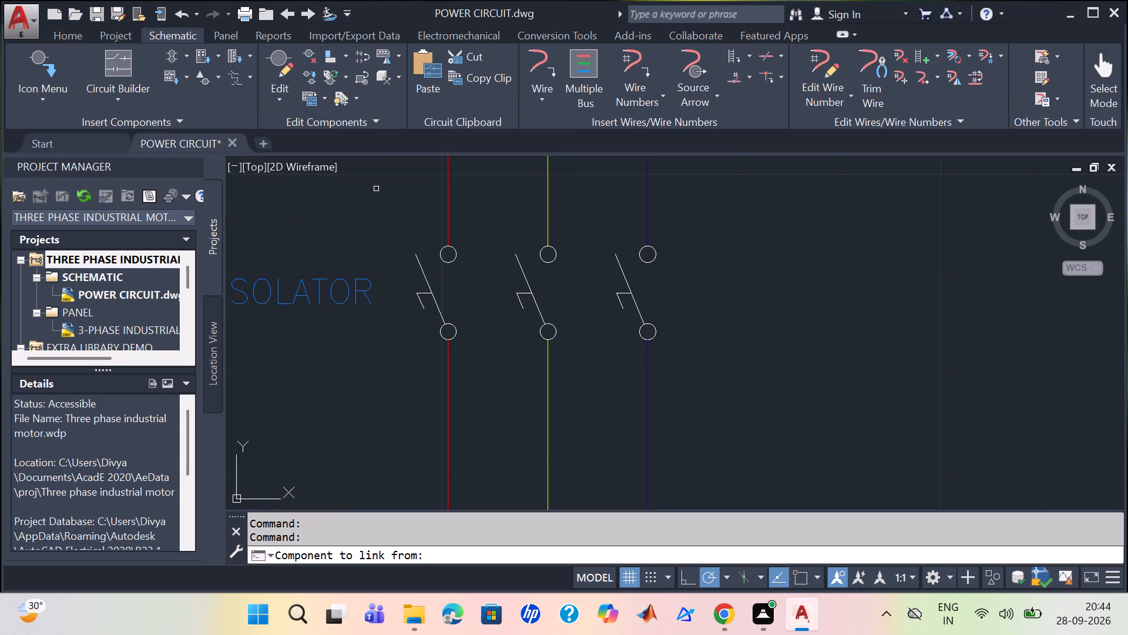
left_click(450, 262)
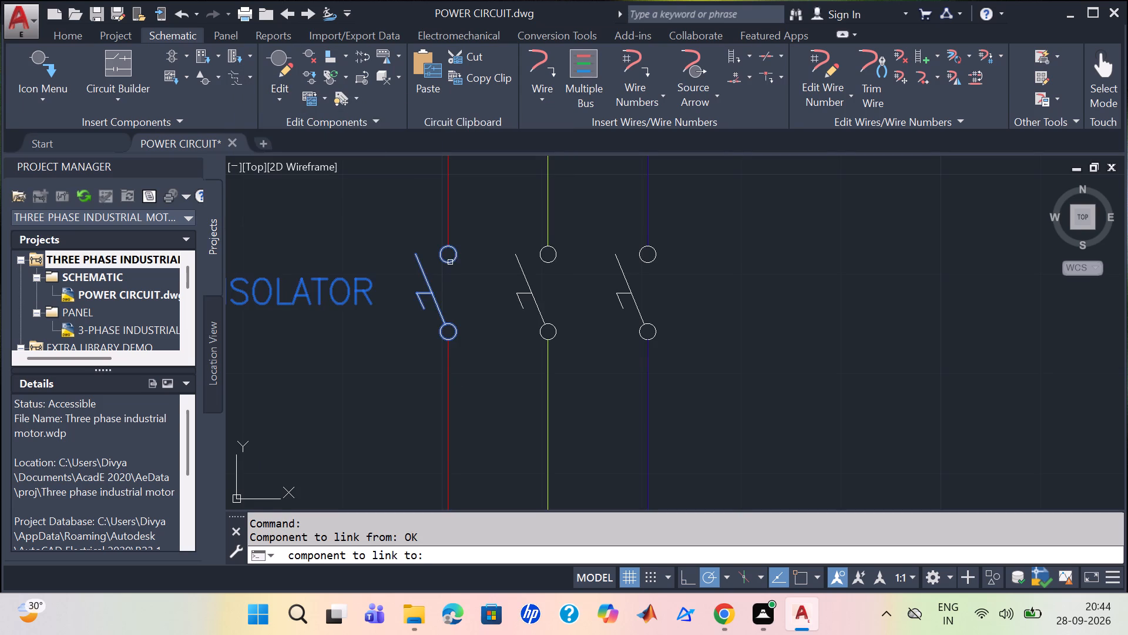
left_click(555, 261)
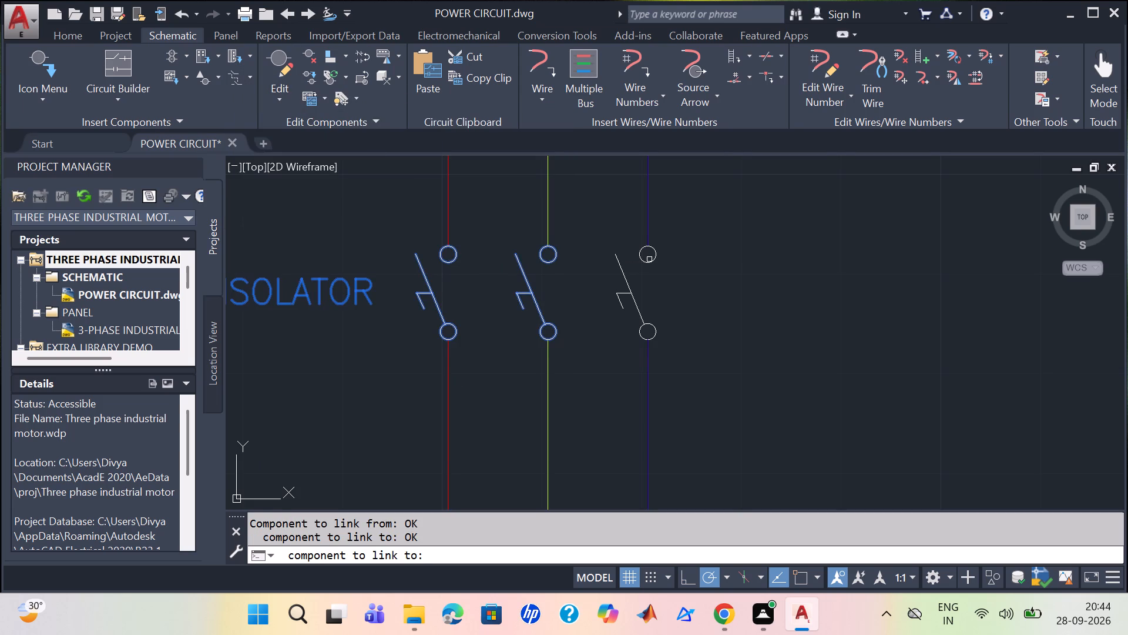
left_click(650, 259)
key("Return")
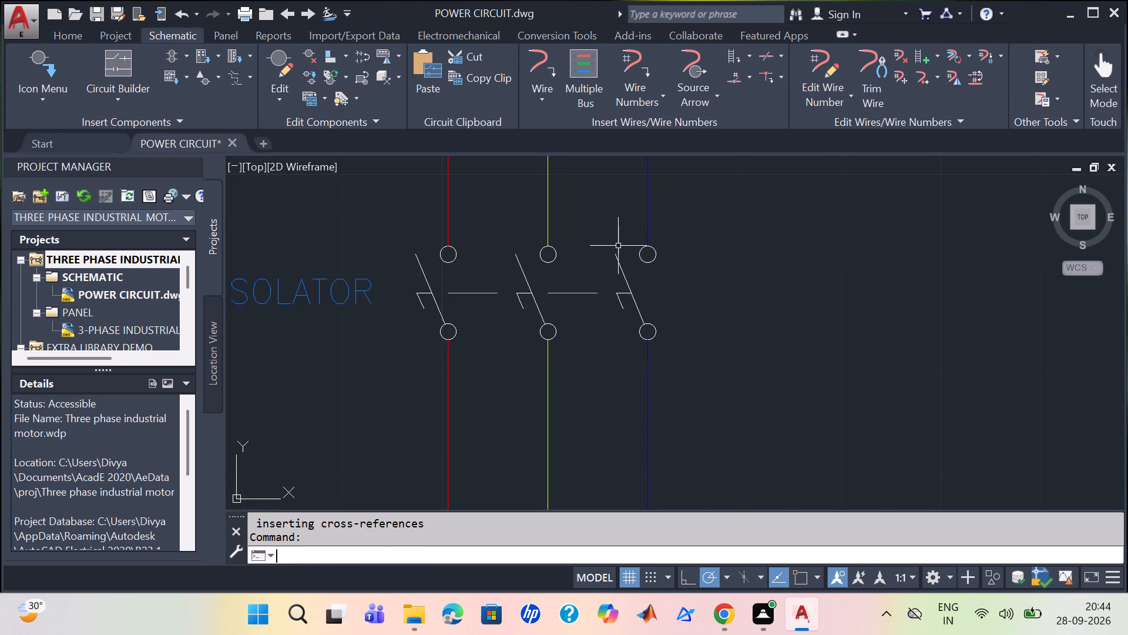
Examine the linked three-pole ISOLATOR and the surrounding power wires.
scroll(623, 294, "down", 2)
middle_click_drag(679, 279, 549, 261)
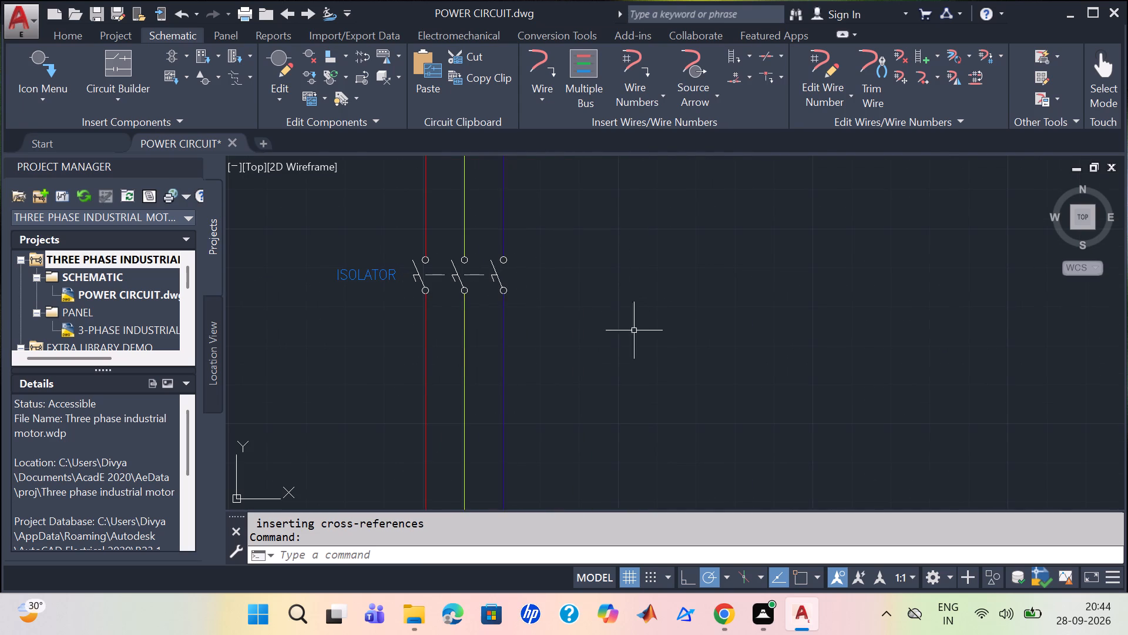
scroll(656, 325, "up", 1)
scroll(674, 303, "down", 2)
scroll(737, 304, "down", 1)
middle_click_drag(742, 315, 642, 302)
key("Right")
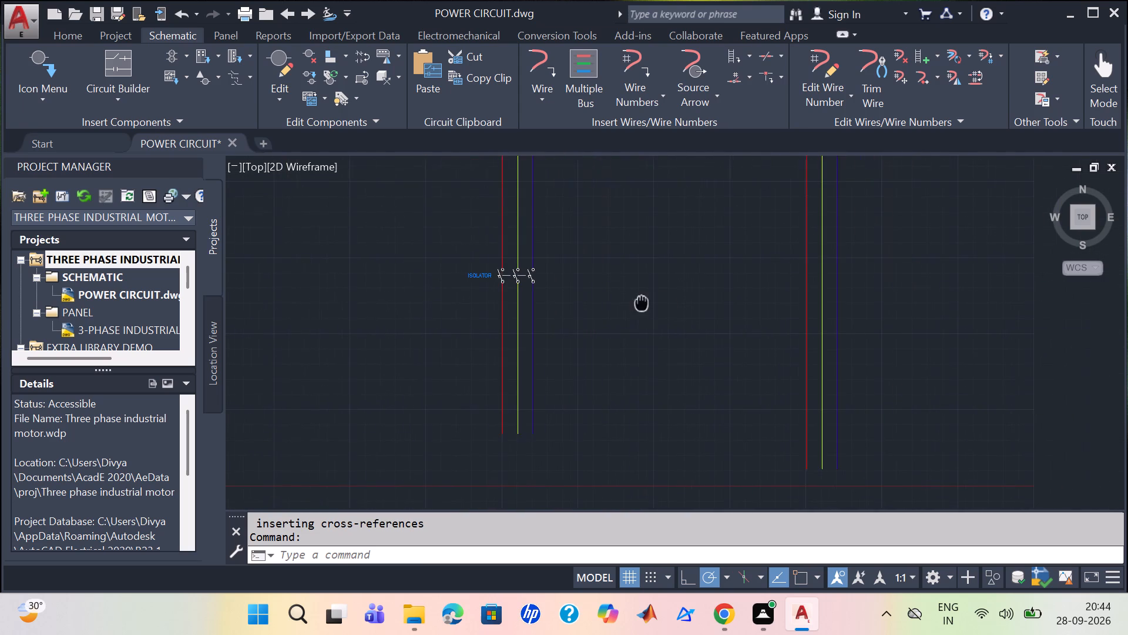
middle_click_drag(642, 302, 640, 300)
scroll(538, 279, "up", 2)
scroll(663, 279, "up", 1)
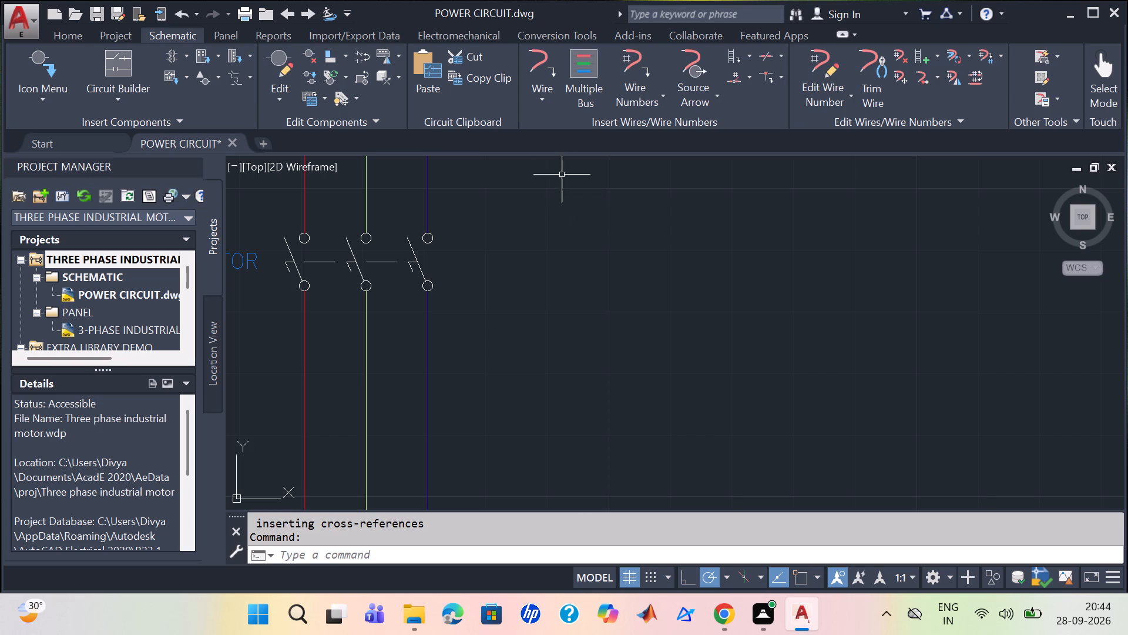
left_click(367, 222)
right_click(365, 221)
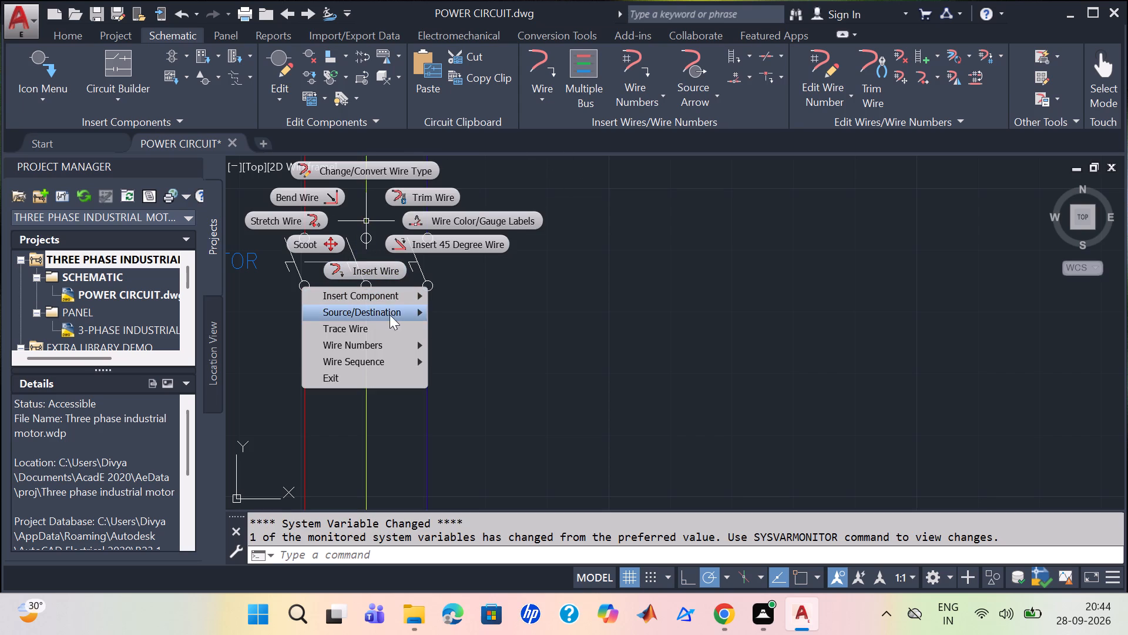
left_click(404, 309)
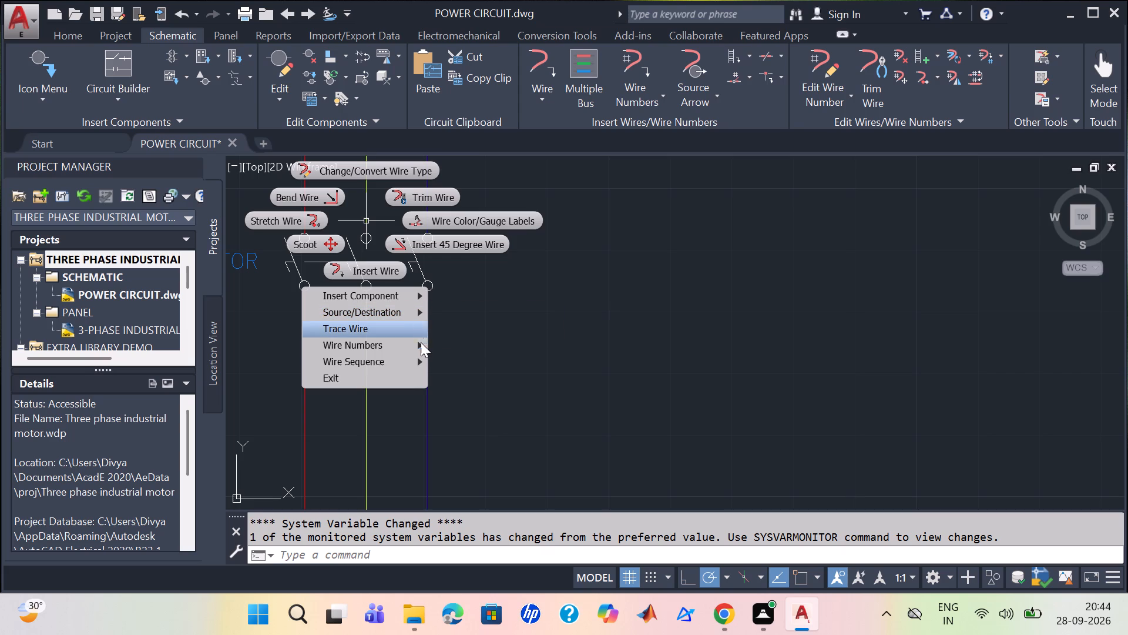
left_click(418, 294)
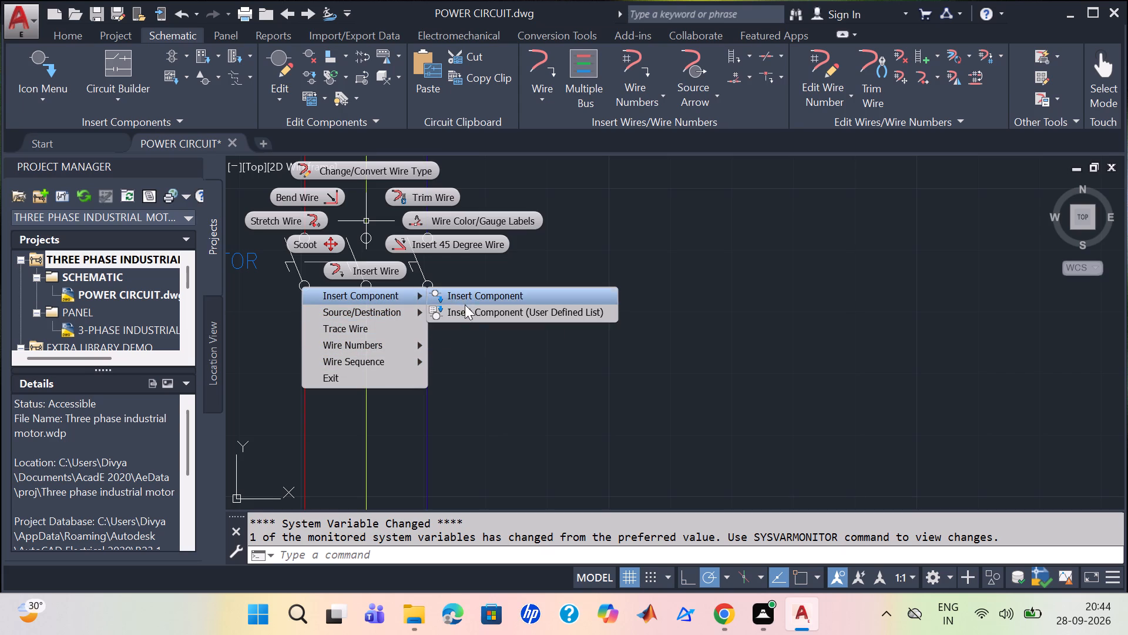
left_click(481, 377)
Examine the whole power circuit, covering the horizontal supply wires, the three vertical branches, the CB-1 breaker and the ISOLATOR.
scroll(605, 192, "down", 2)
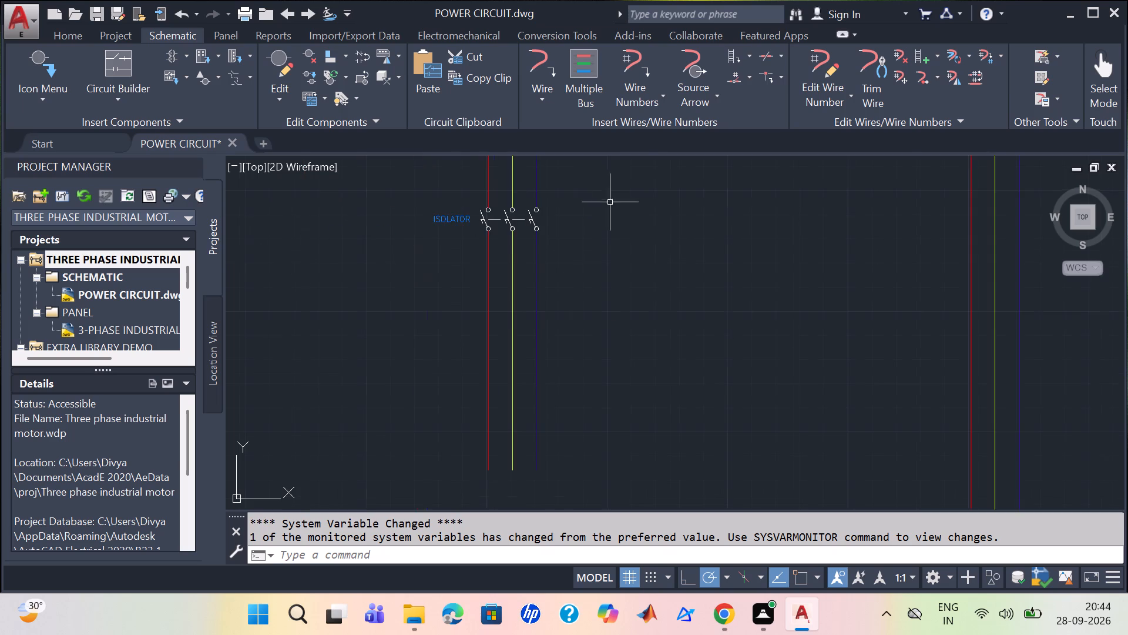
key("Right")
middle_click_drag(674, 262, 455, 567)
scroll(425, 504, "down", 1)
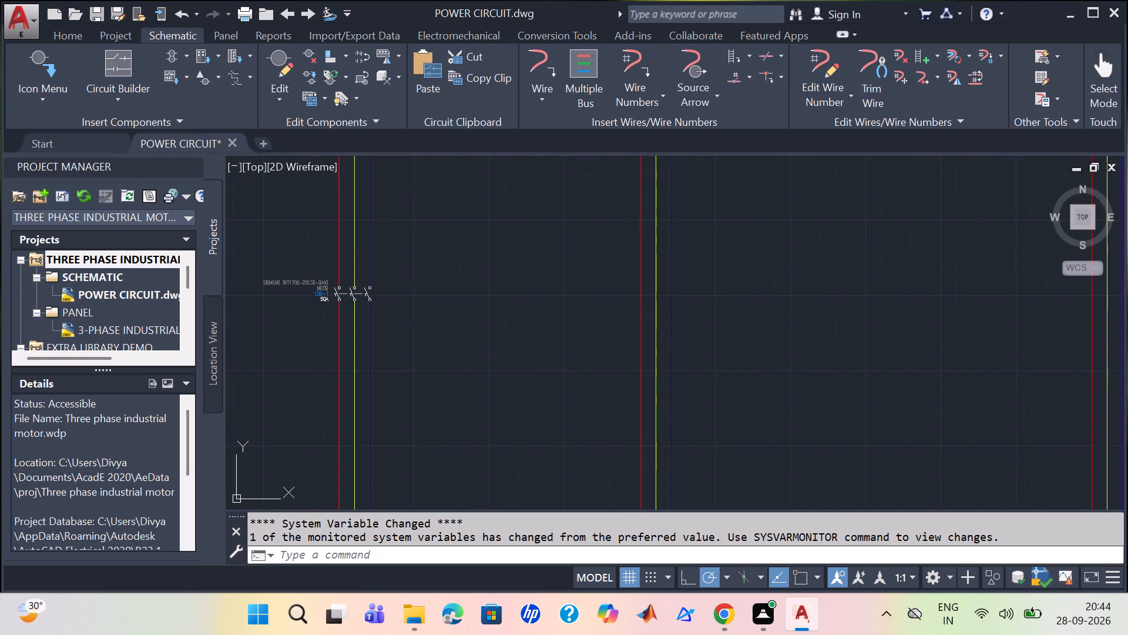
scroll(547, 272, "down", 1)
scroll(550, 276, "up", 1)
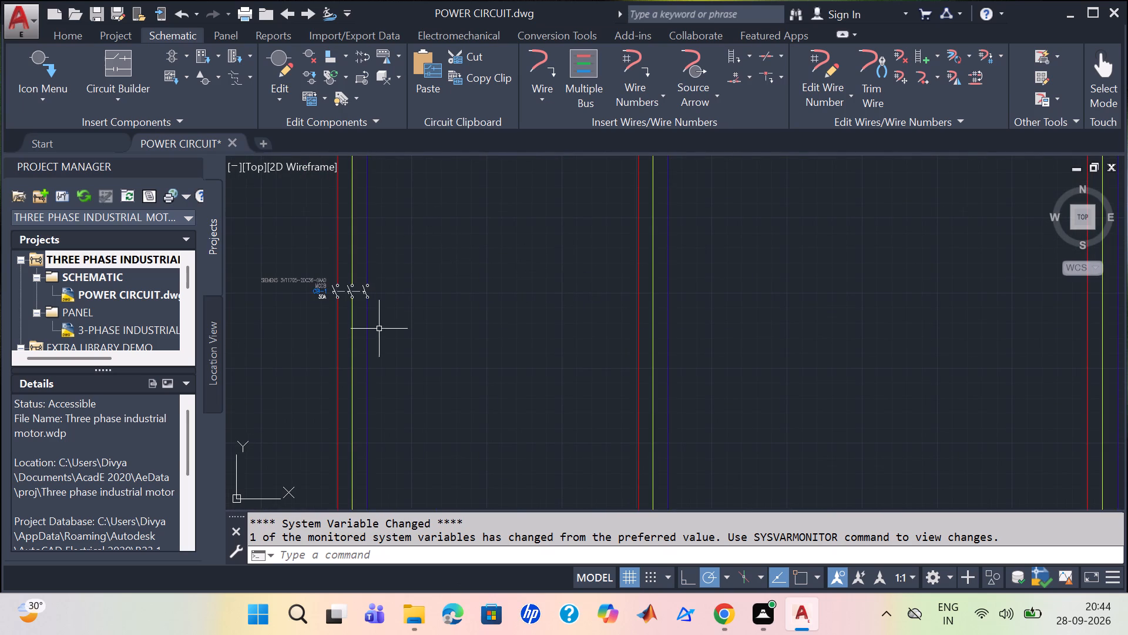
scroll(532, 328, "down", 3)
scroll(598, 346, "up", 1)
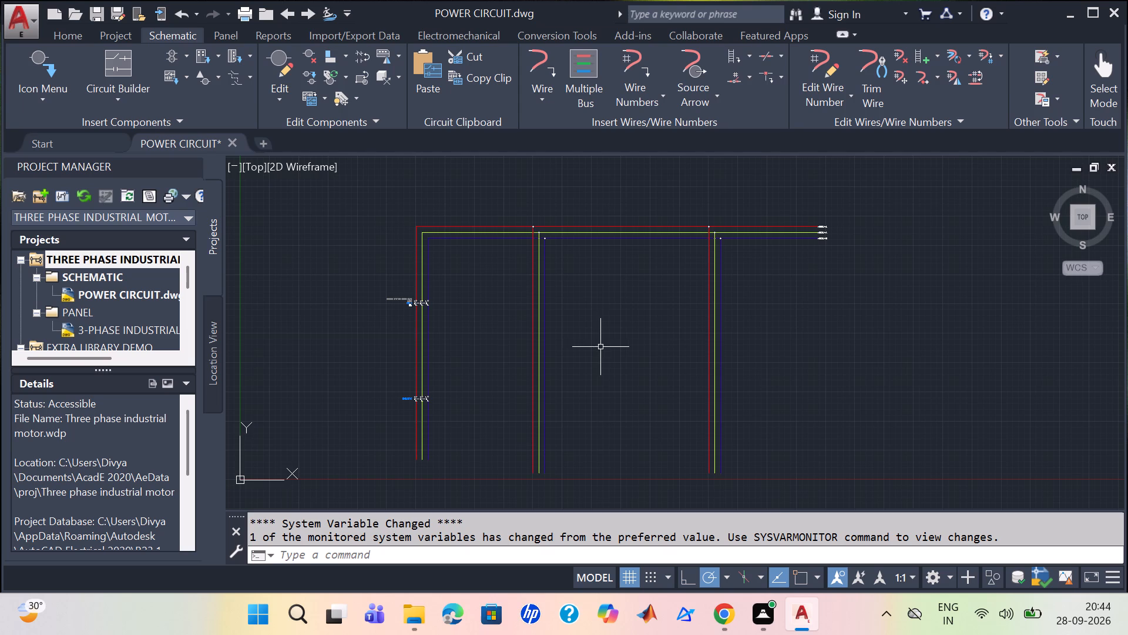
scroll(601, 347, "up", 1)
scroll(601, 347, "down", 1)
scroll(603, 353, "up", 1)
scroll(603, 353, "down", 1)
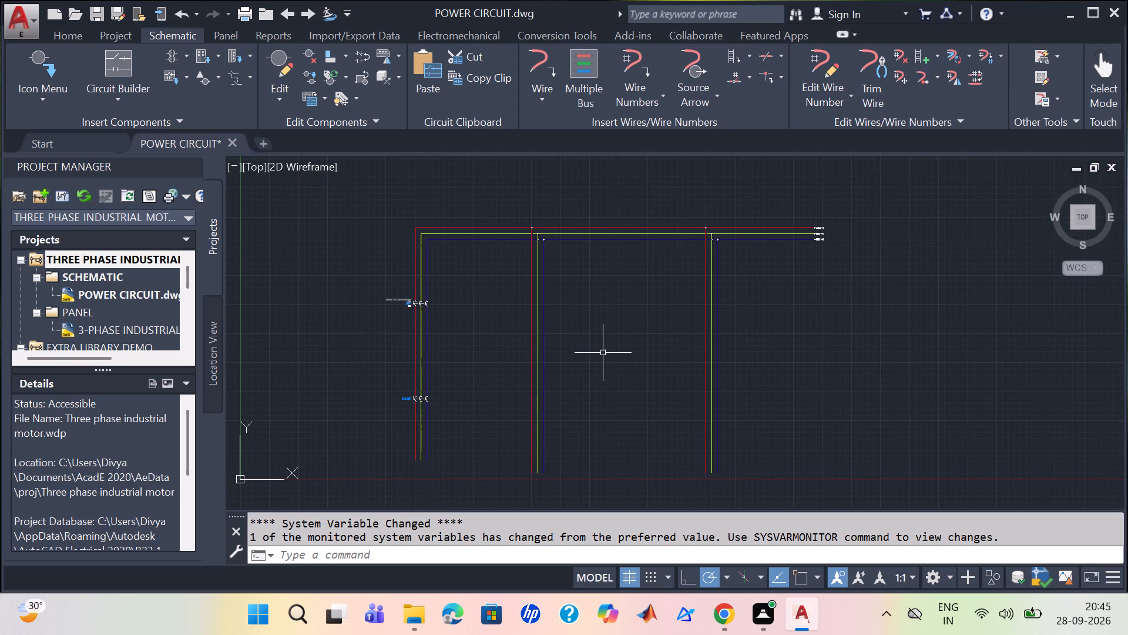
scroll(603, 352, "up", 1)
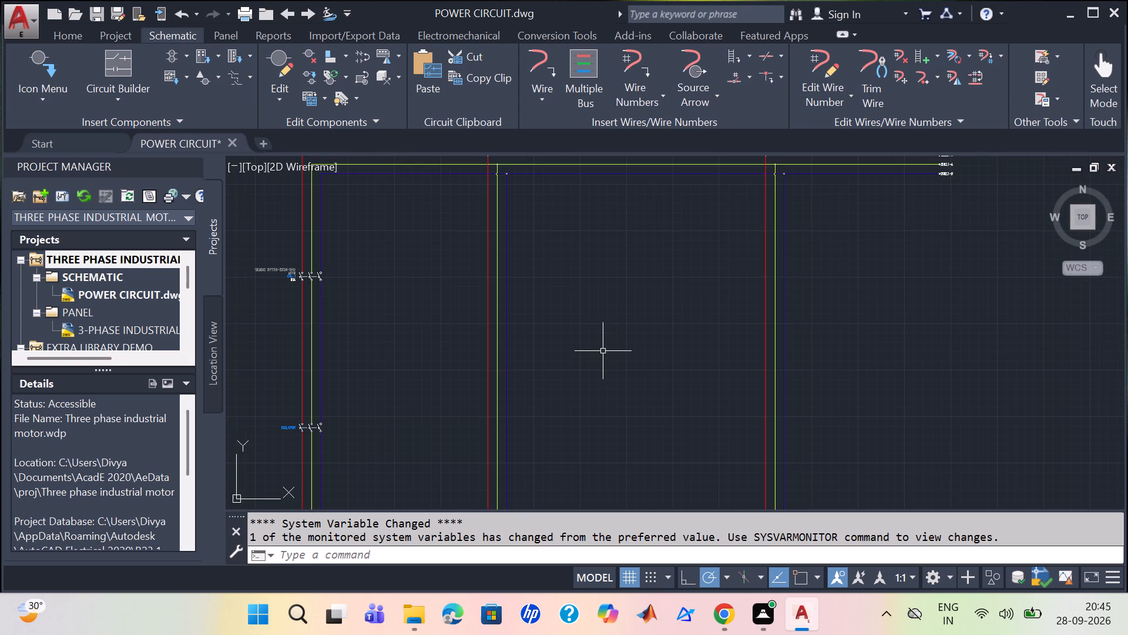
scroll(603, 339, "down", 1)
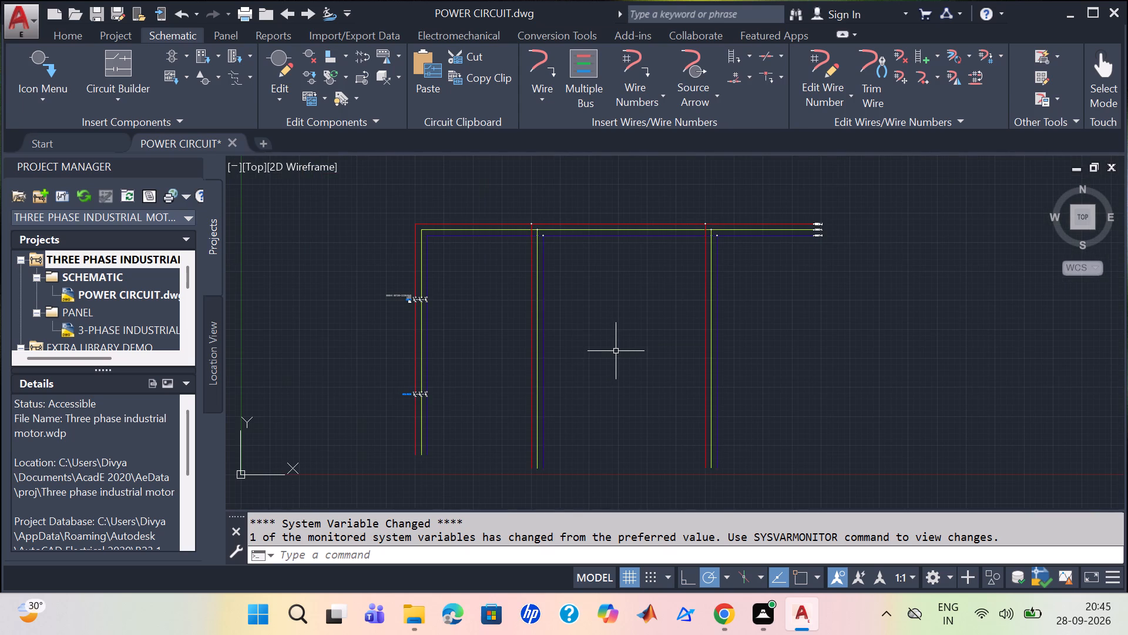
scroll(617, 349, "up", 1)
scroll(617, 349, "down", 1)
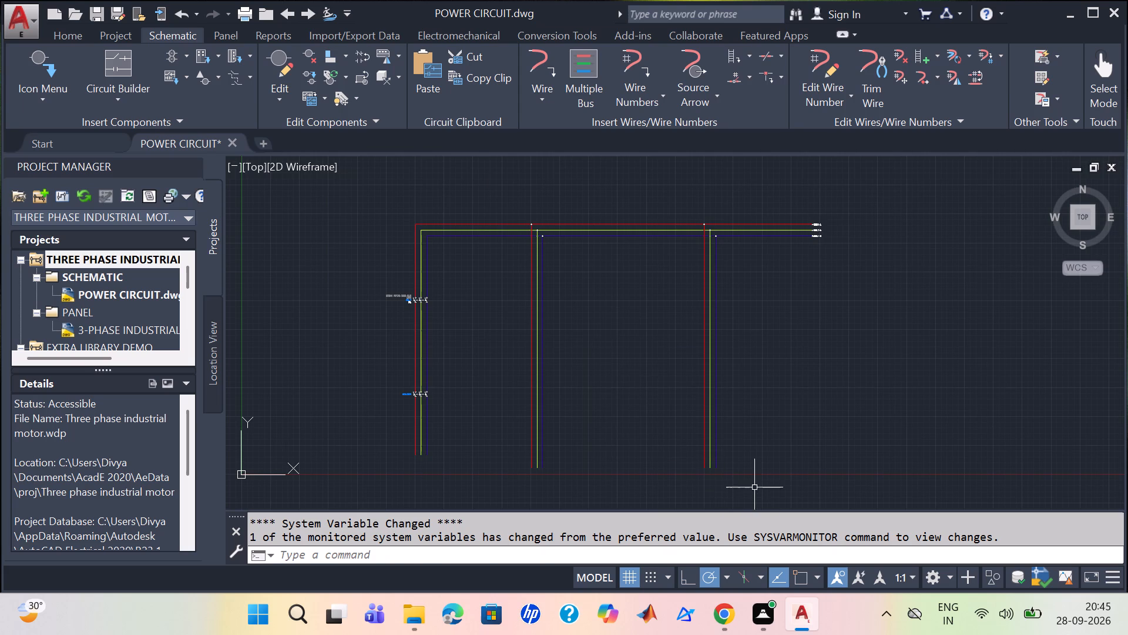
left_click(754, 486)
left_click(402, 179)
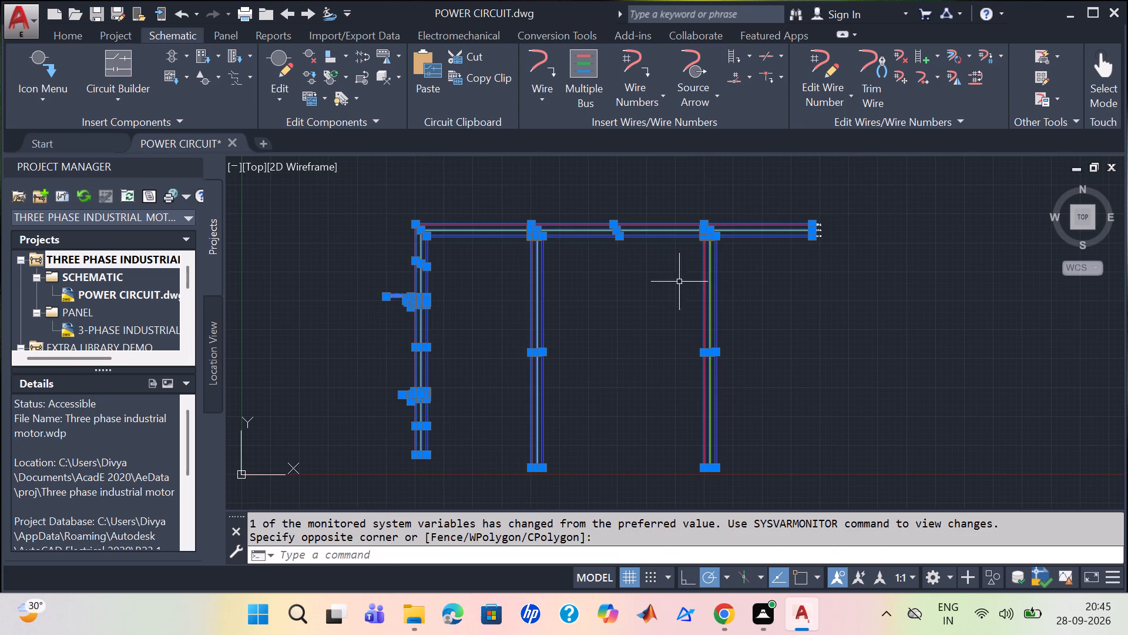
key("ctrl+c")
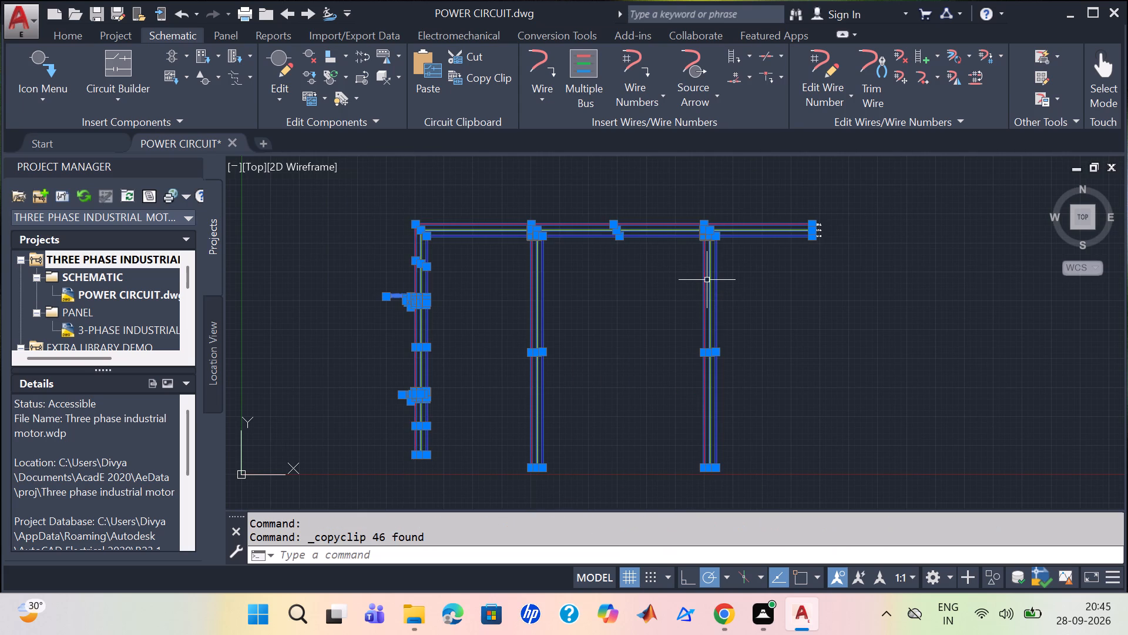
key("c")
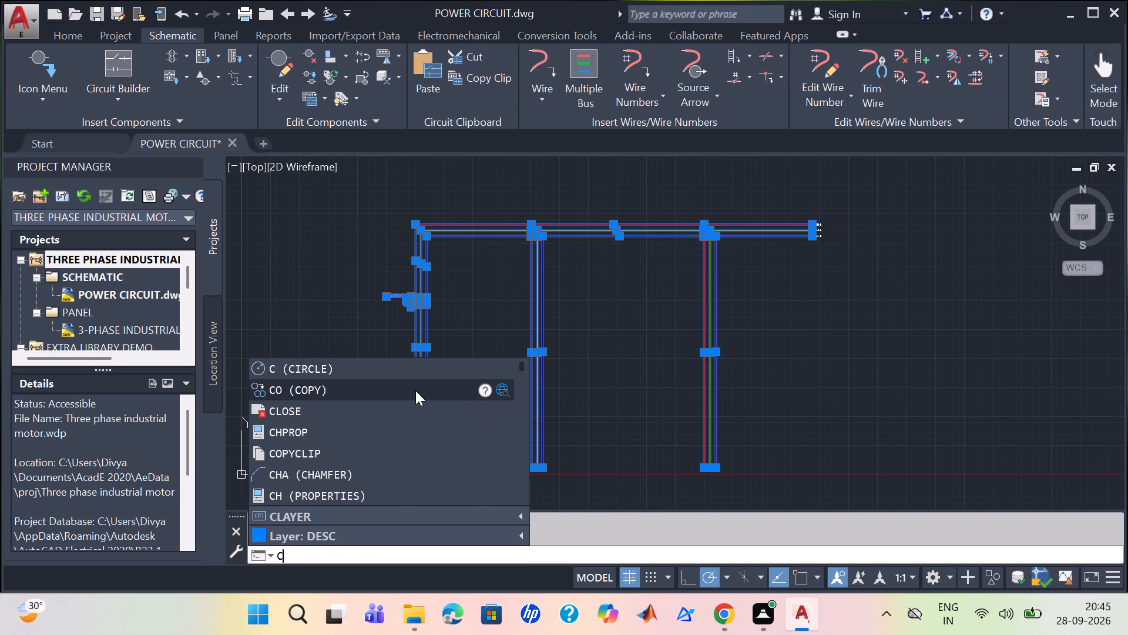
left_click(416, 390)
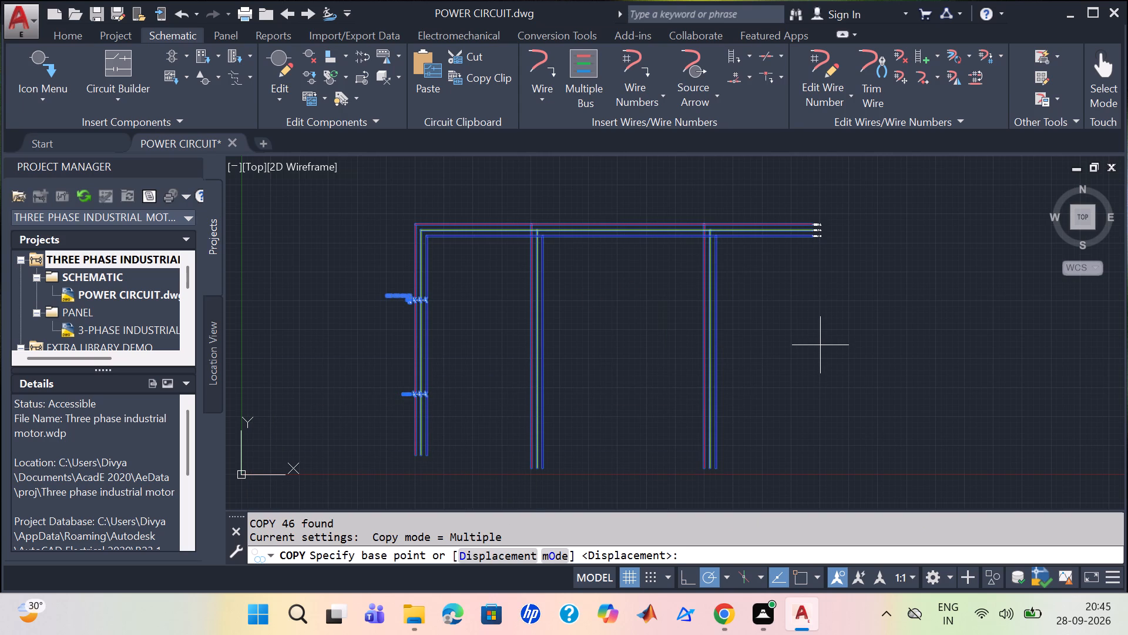
Save the POWER CIRCUIT drawing.
left_click(103, 15)
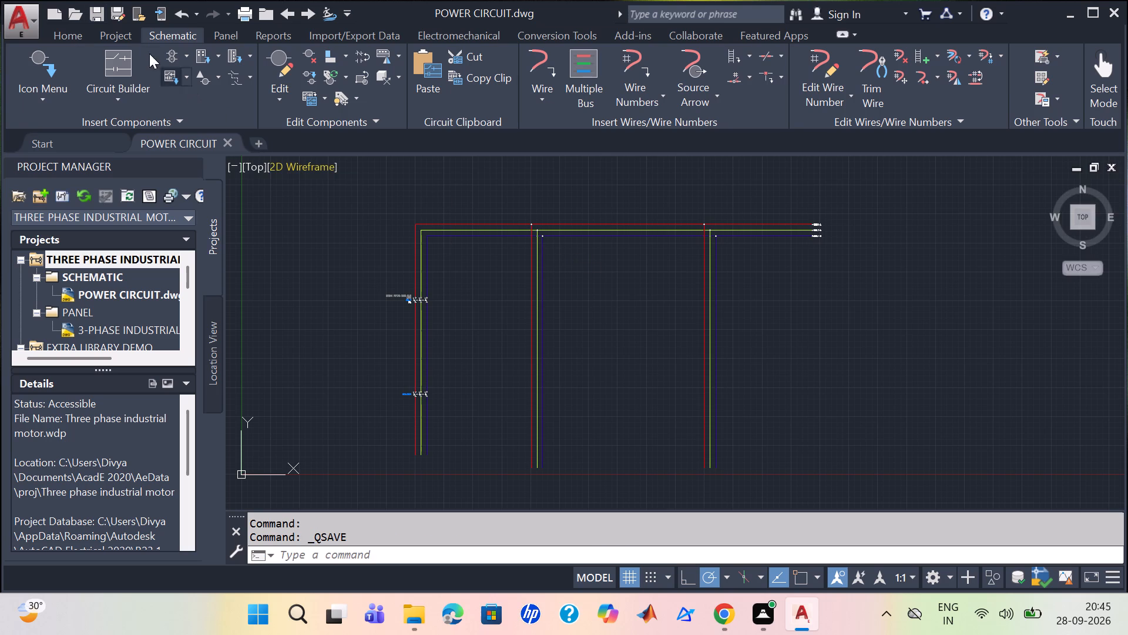
left_click(96, 18)
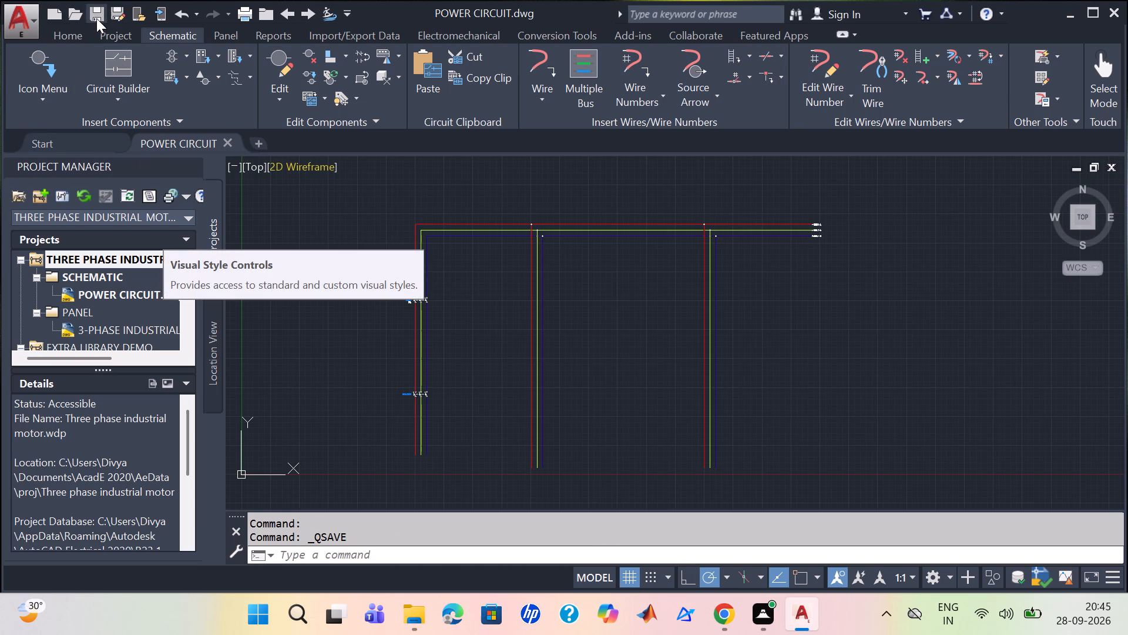
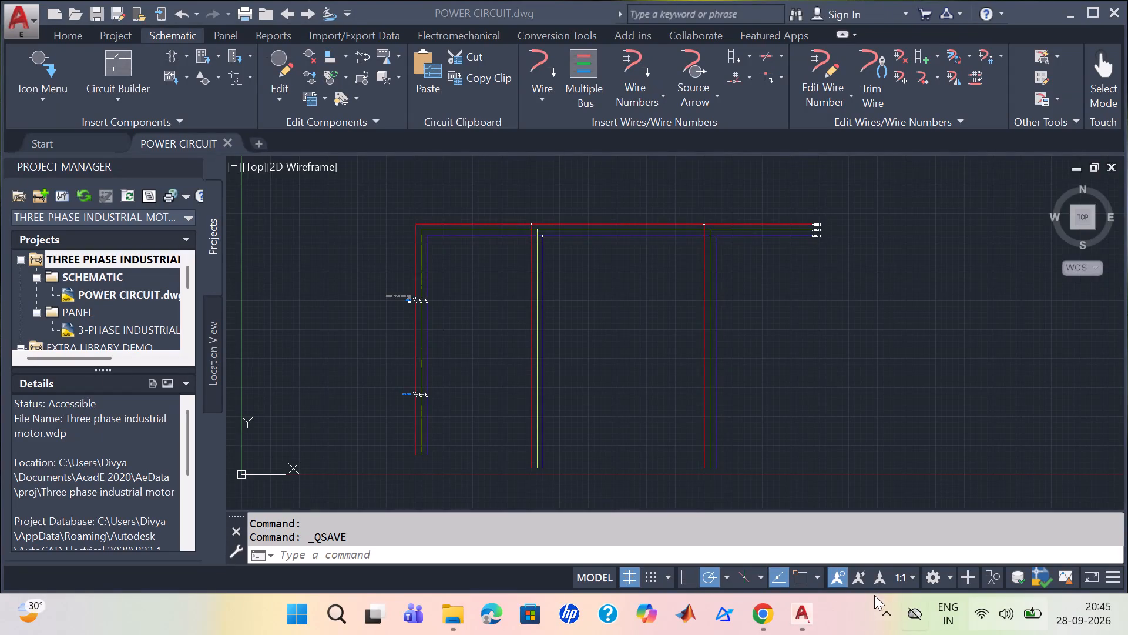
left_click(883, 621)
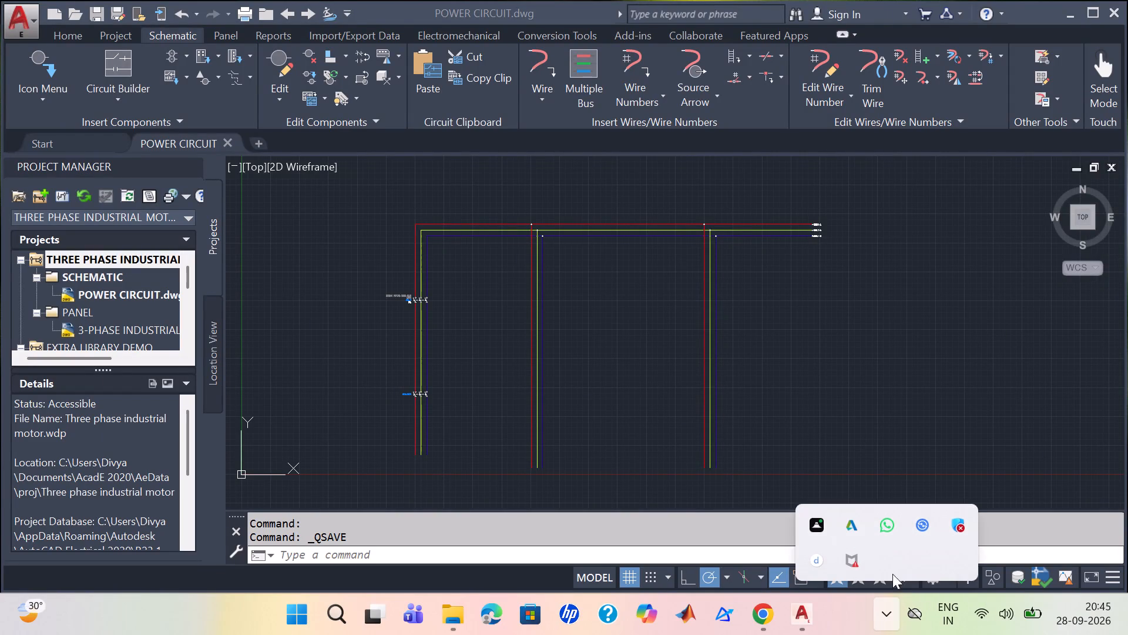
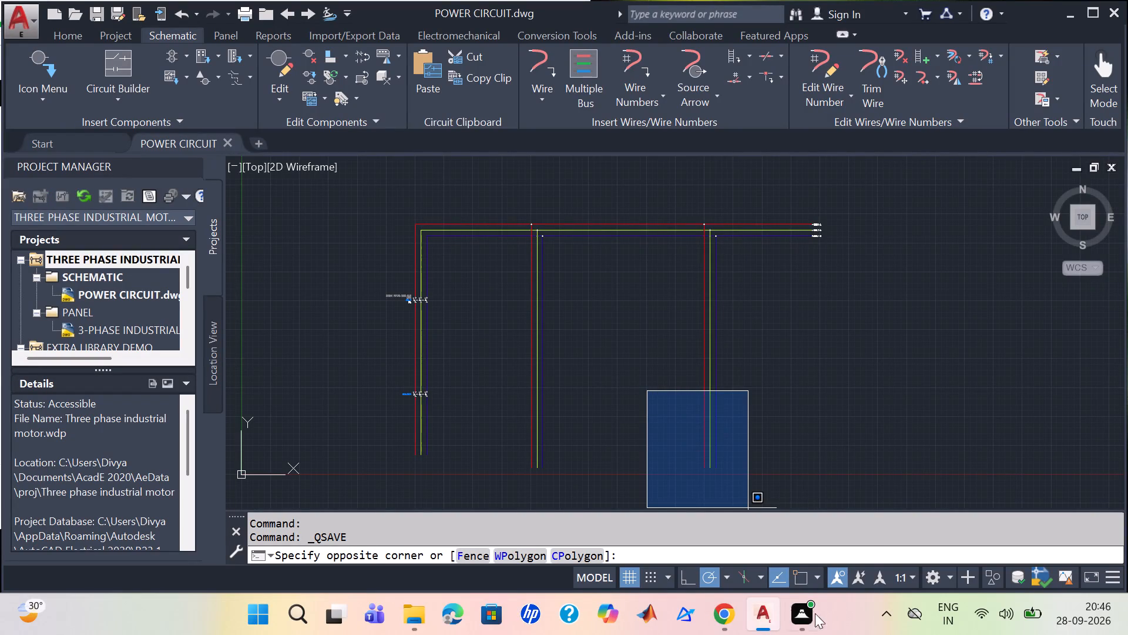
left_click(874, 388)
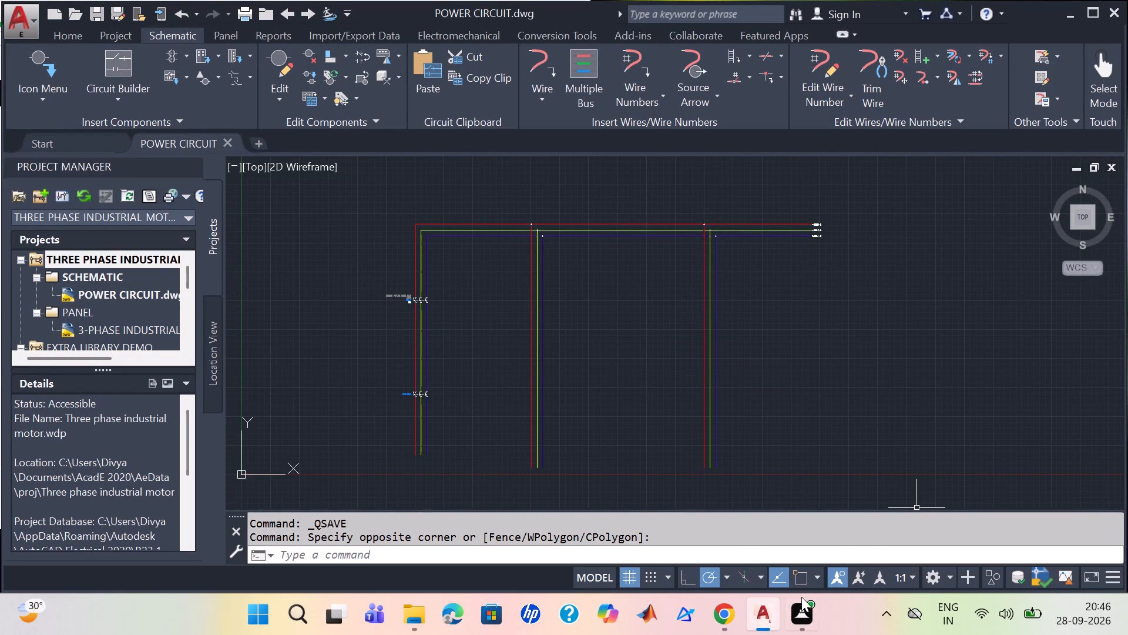
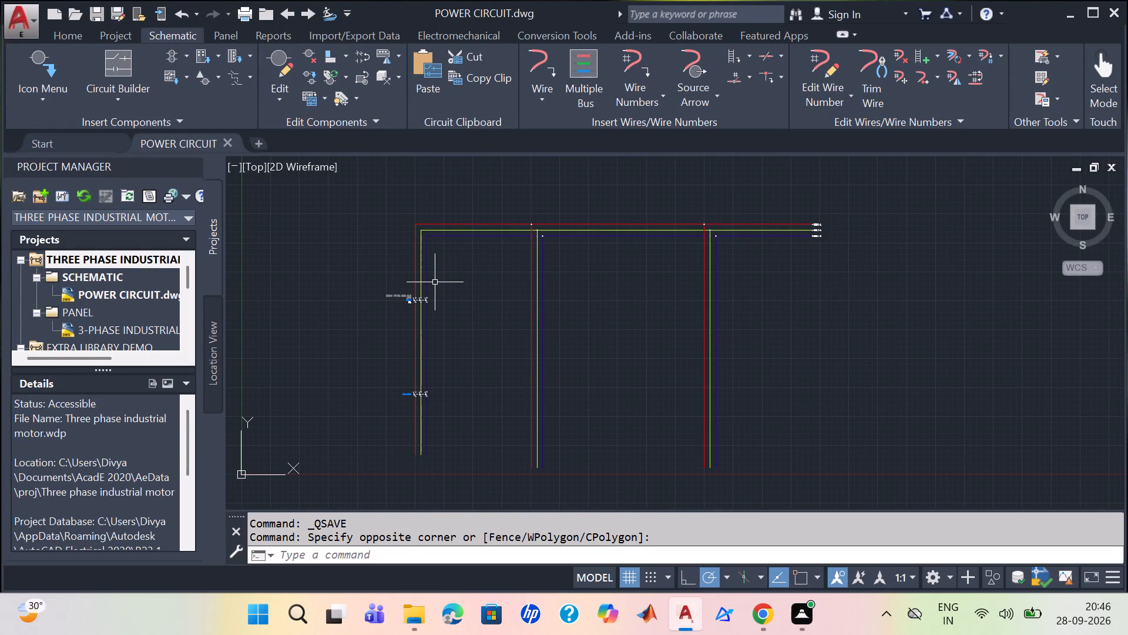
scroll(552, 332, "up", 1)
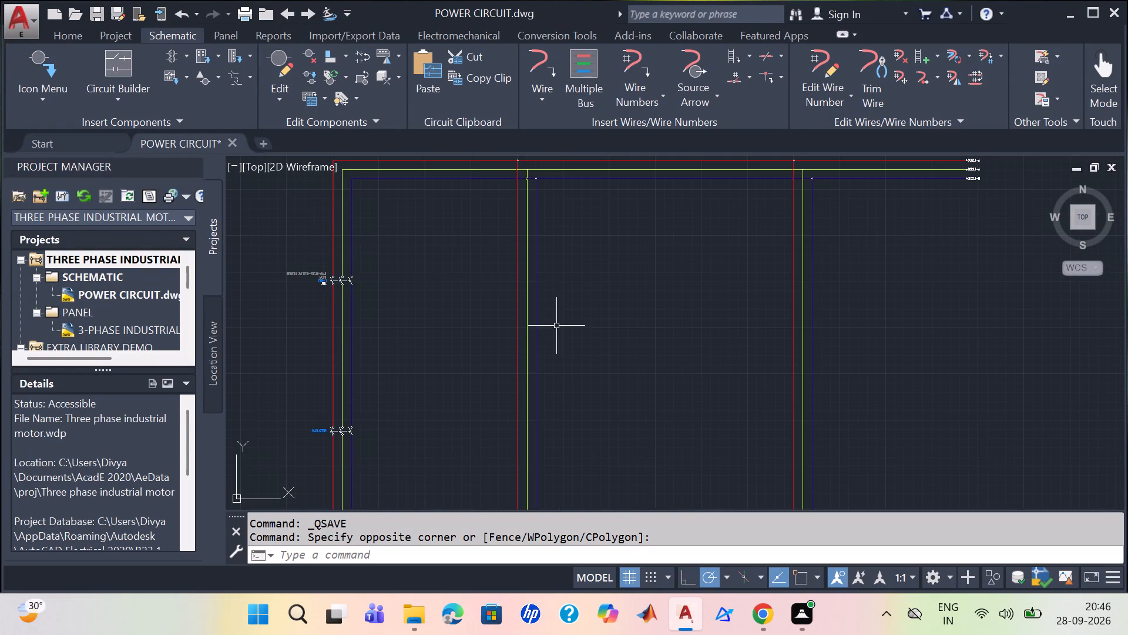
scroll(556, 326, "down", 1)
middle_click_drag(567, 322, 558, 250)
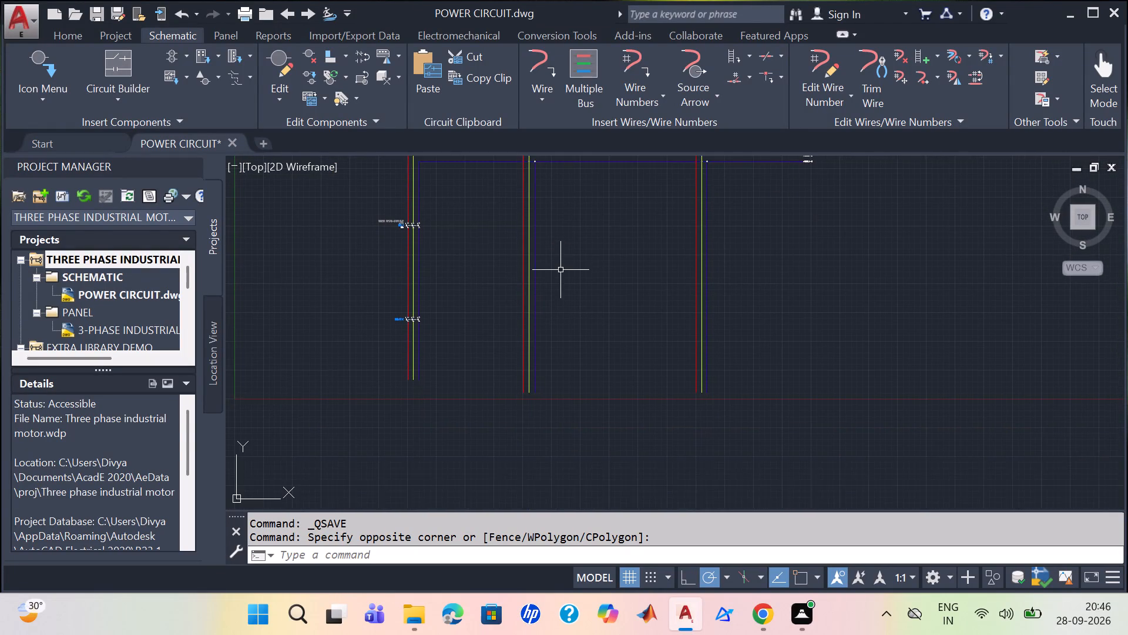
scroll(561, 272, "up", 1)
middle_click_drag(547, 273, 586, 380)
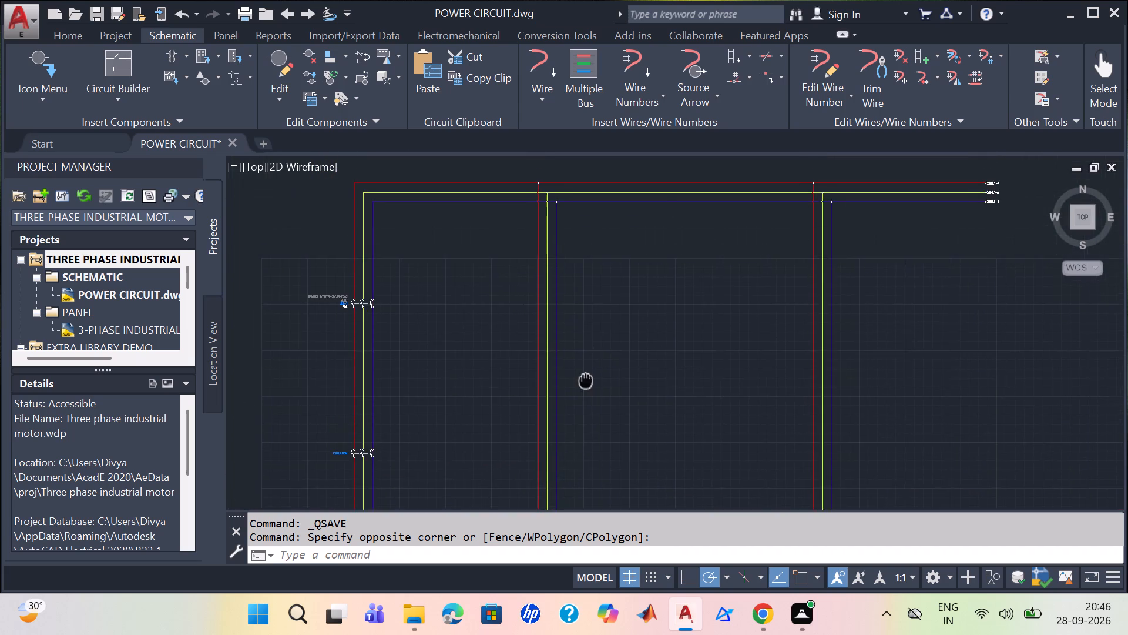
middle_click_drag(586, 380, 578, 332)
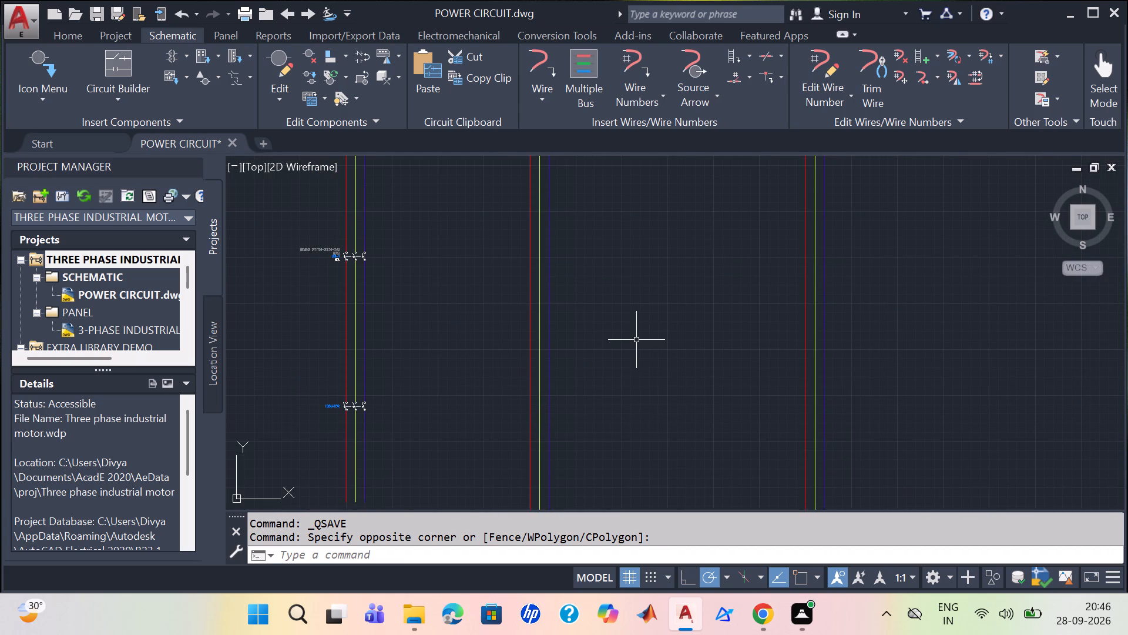
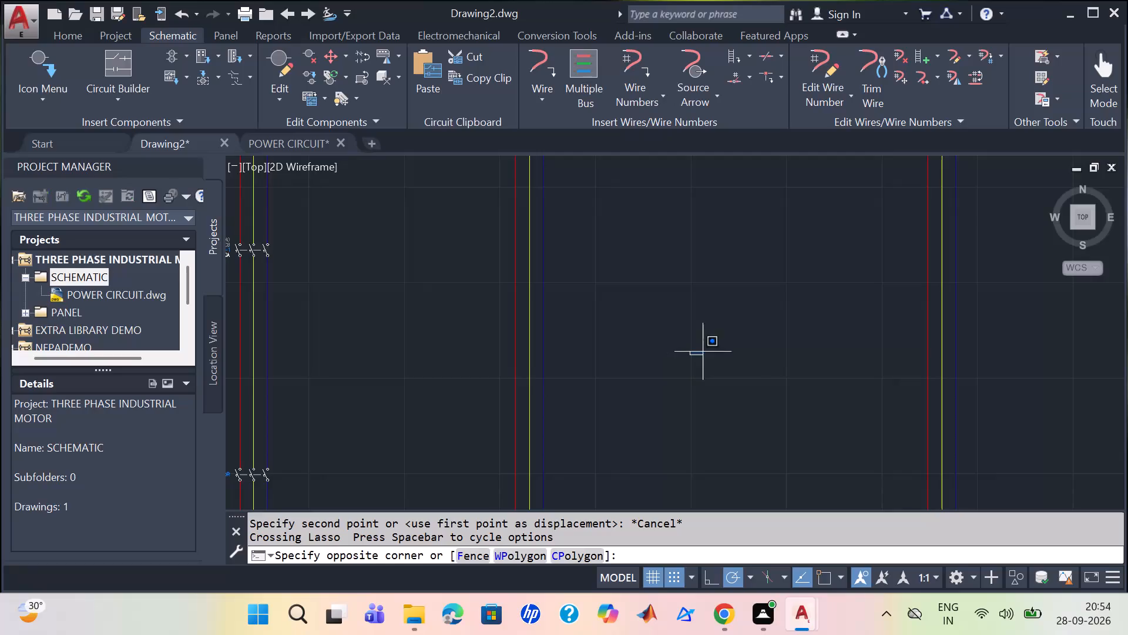
Examine the three-phase bus, its vertical branches and the existing disconnect symbols within the drawing frame.
scroll(670, 345, "down", 1)
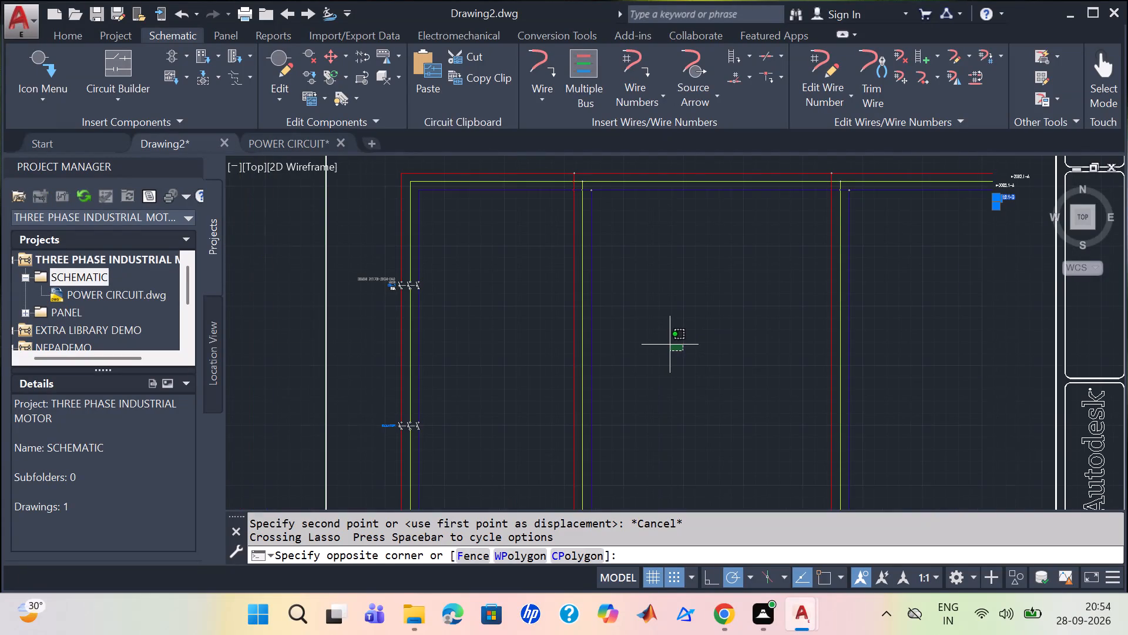
left_click(555, 312)
key("Escape")
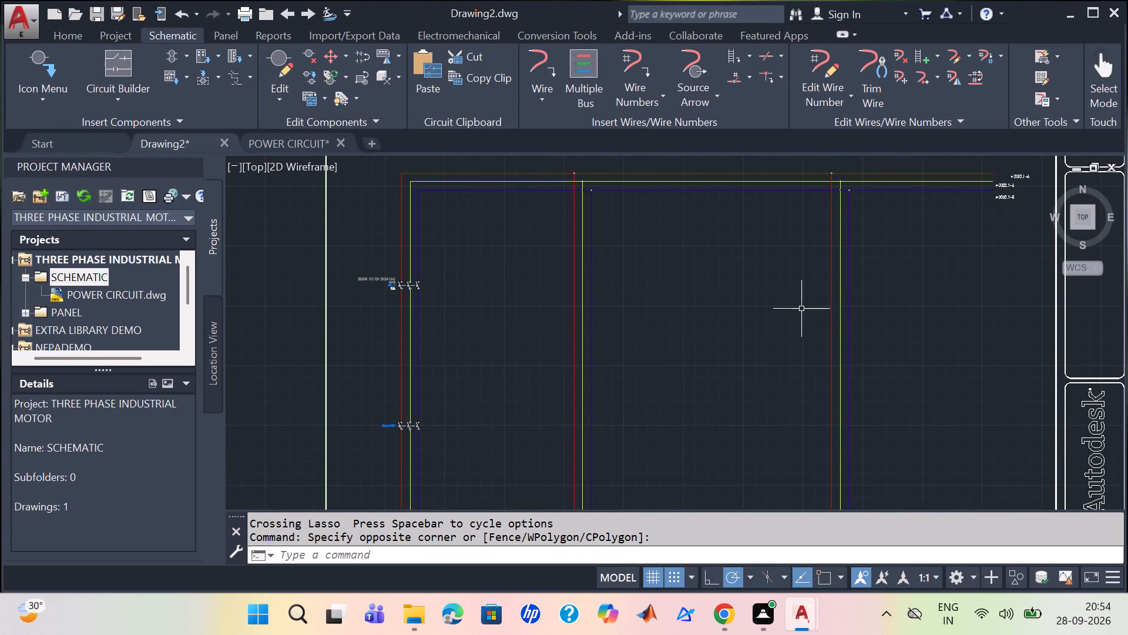
scroll(500, 373, "down", 1)
middle_click_drag(483, 411, 477, 367)
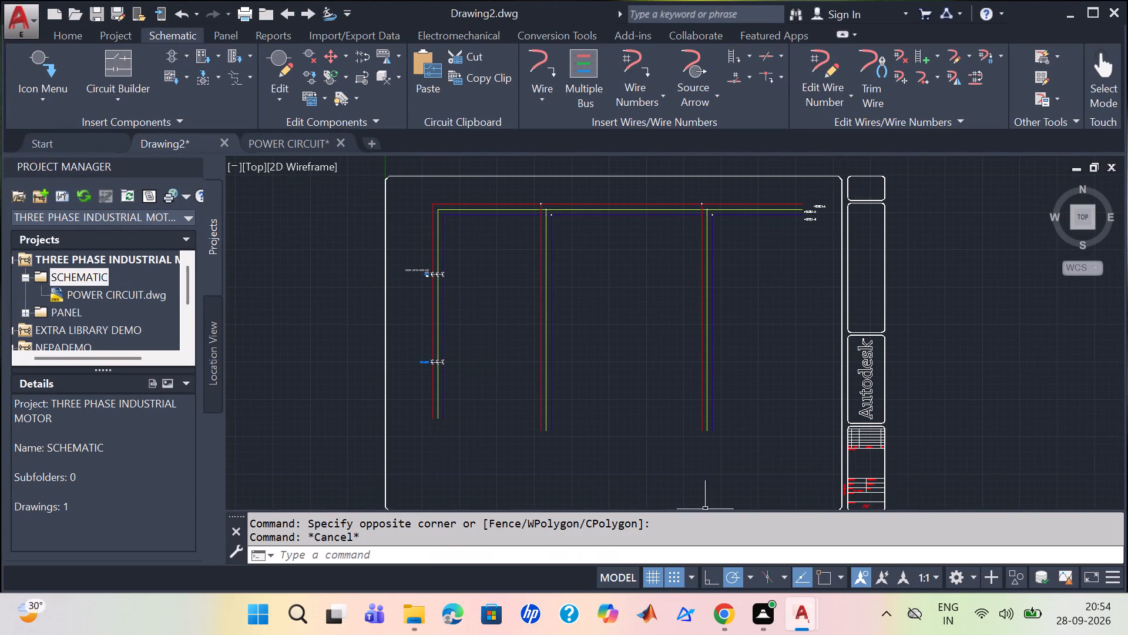
scroll(733, 412, "up", 1)
scroll(736, 411, "down", 2)
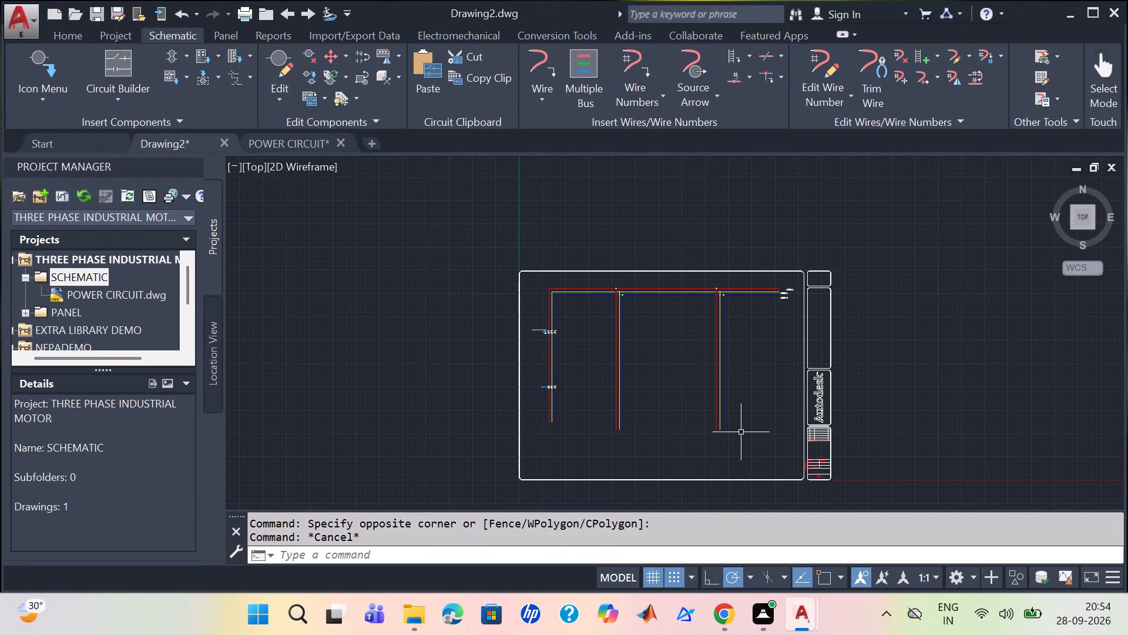
scroll(742, 434, "up", 1)
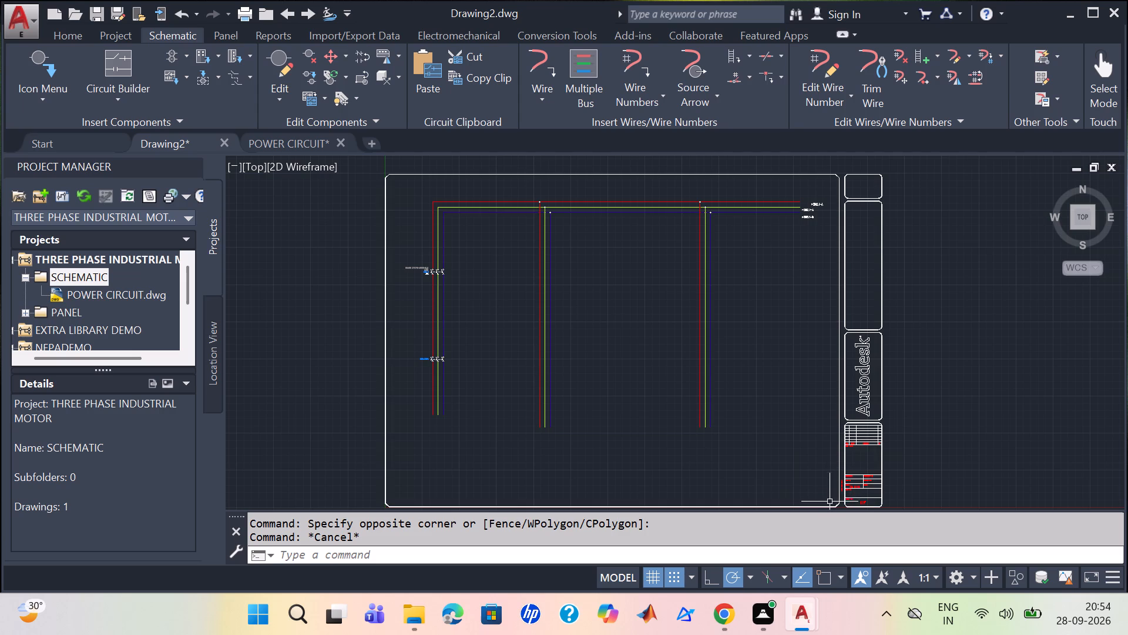
left_click(834, 505)
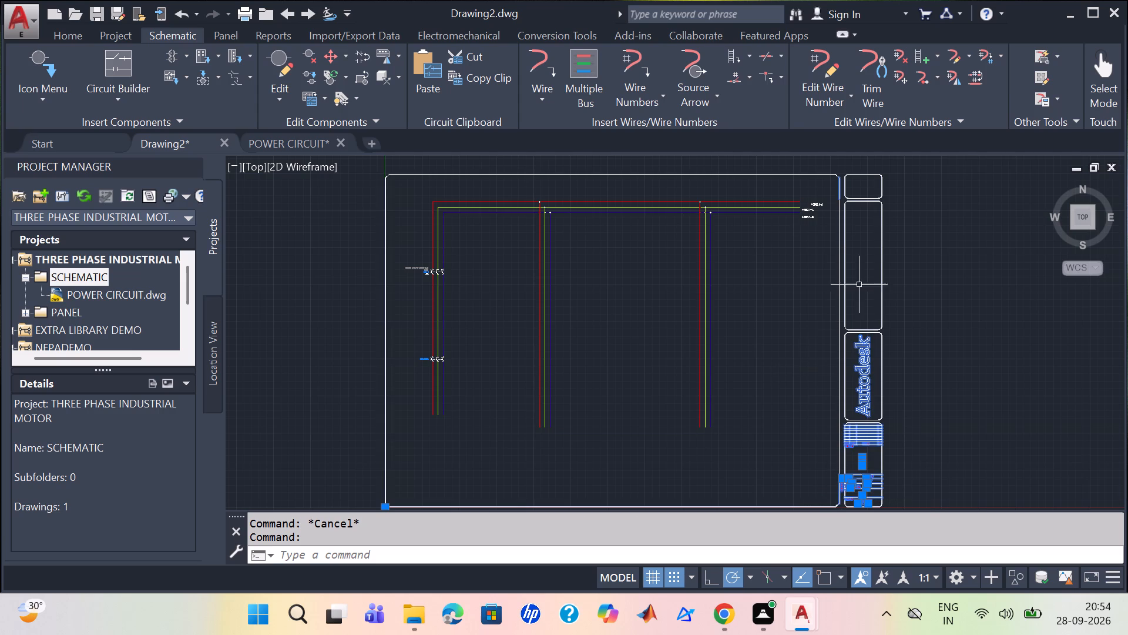
left_click(790, 173)
scroll(786, 190, "up", 2)
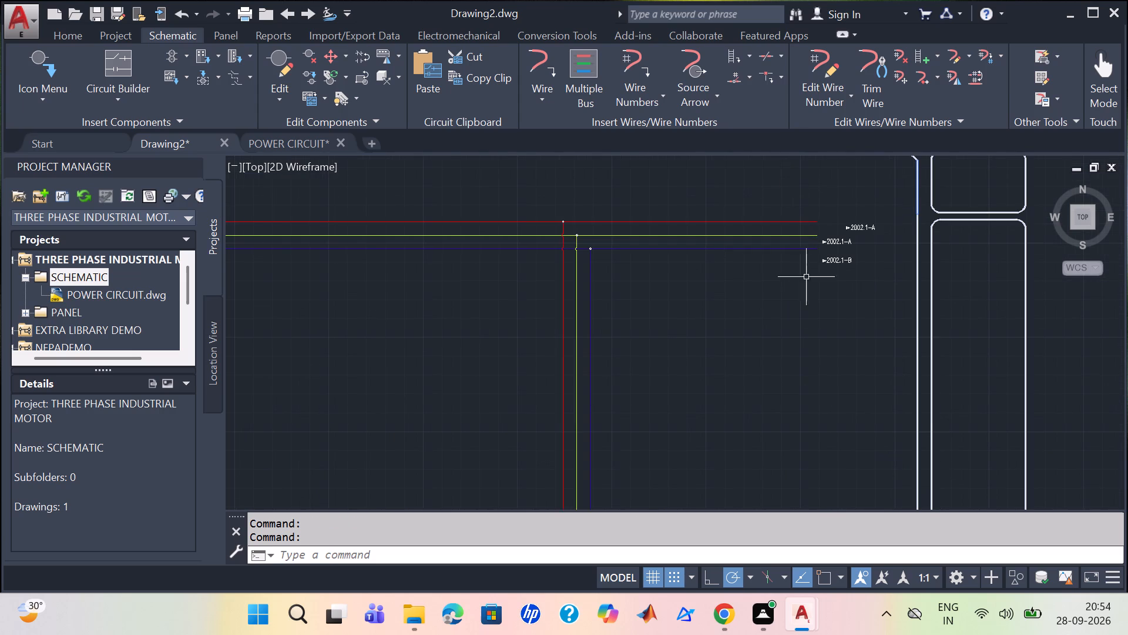
key("Escape")
middle_click_drag(631, 343, 694, 255)
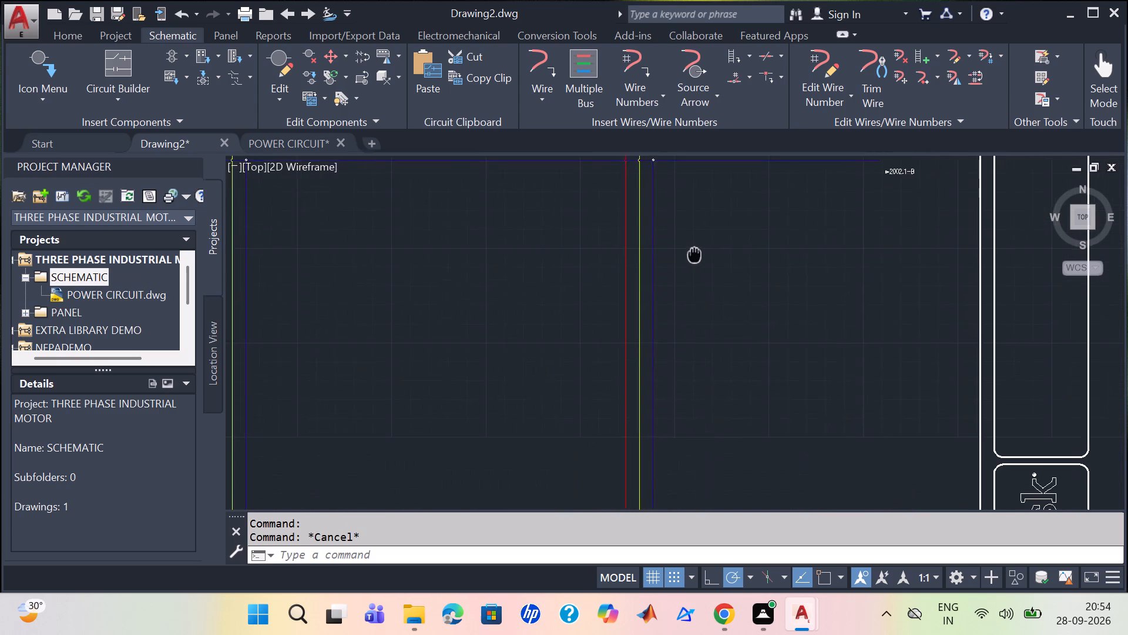
middle_click_drag(694, 255, 699, 250)
middle_click_drag(488, 296, 609, 295)
scroll(466, 310, "up", 1)
scroll(466, 308, "down", 1)
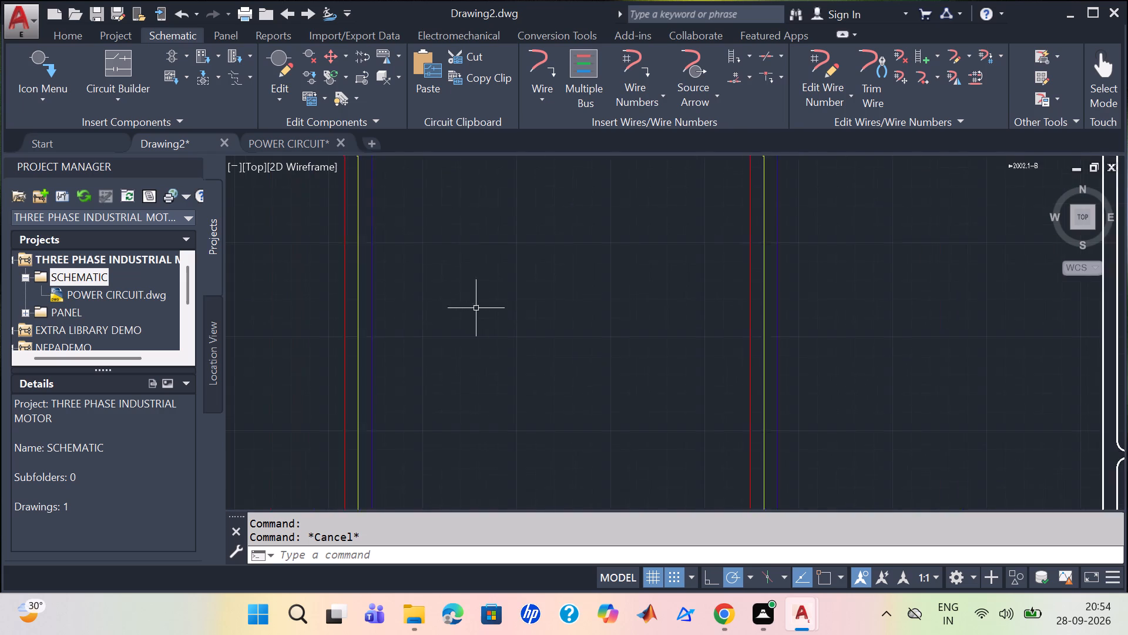
middle_click_drag(490, 310, 662, 371)
scroll(373, 338, "up", 1)
middle_click_drag(370, 339, 646, 280)
scroll(492, 317, "up", 1)
scroll(592, 330, "down", 3)
middle_click_drag(578, 414, 555, 342)
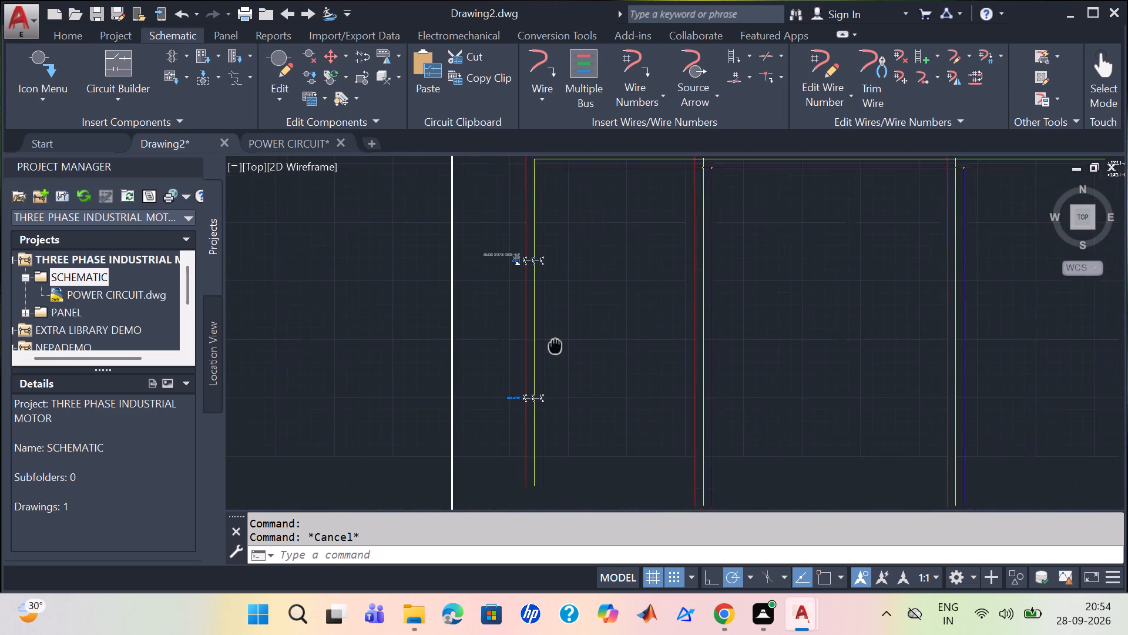
middle_click_drag(555, 342, 554, 313)
scroll(581, 419, "up", 1)
middle_click_drag(699, 269, 520, 462)
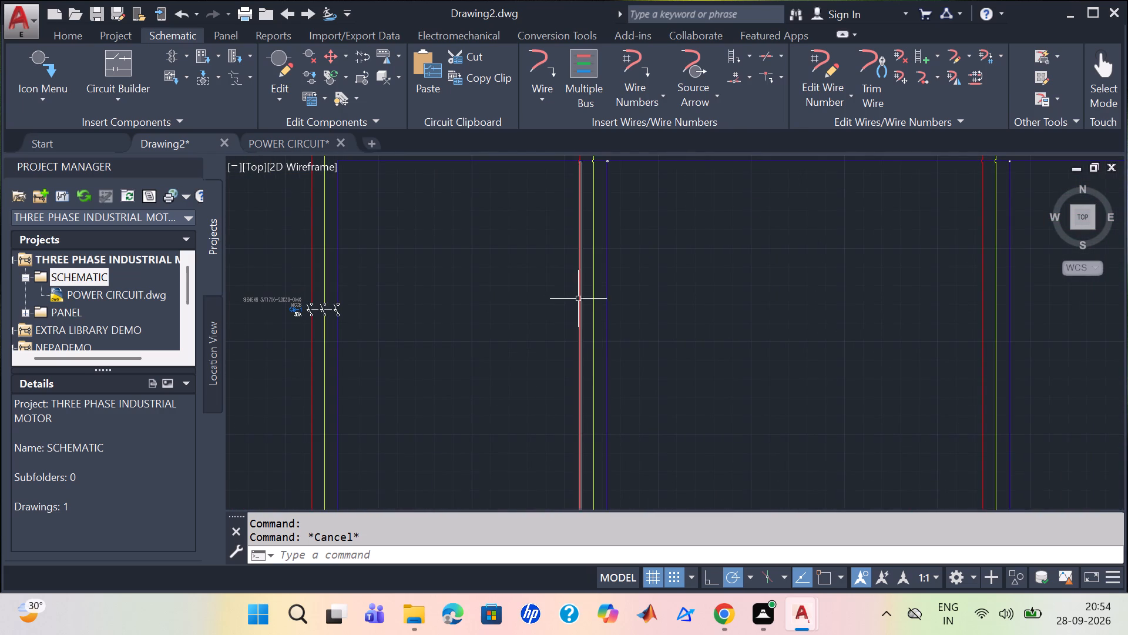
middle_click_drag(553, 238, 535, 272)
middle_click_drag(537, 269, 521, 281)
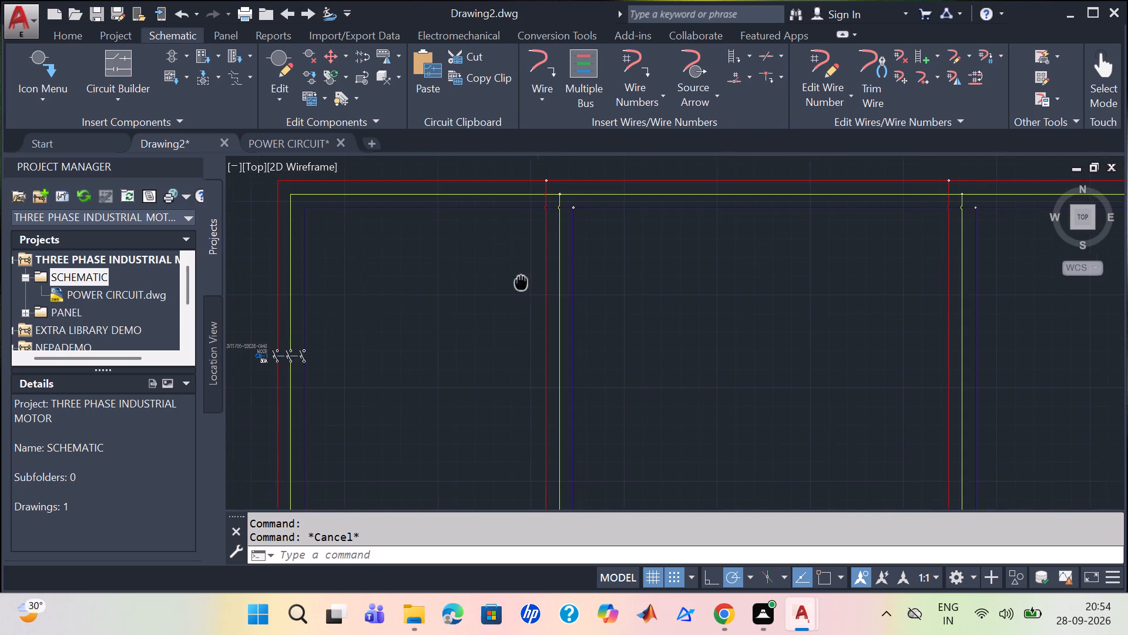
middle_click_drag(521, 281, 520, 282)
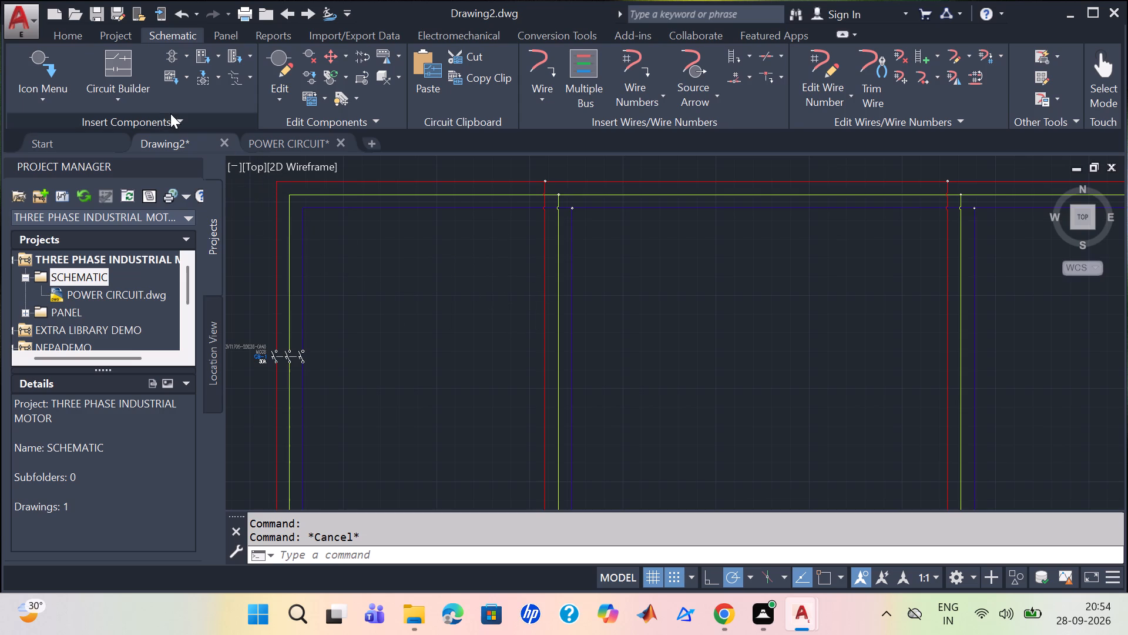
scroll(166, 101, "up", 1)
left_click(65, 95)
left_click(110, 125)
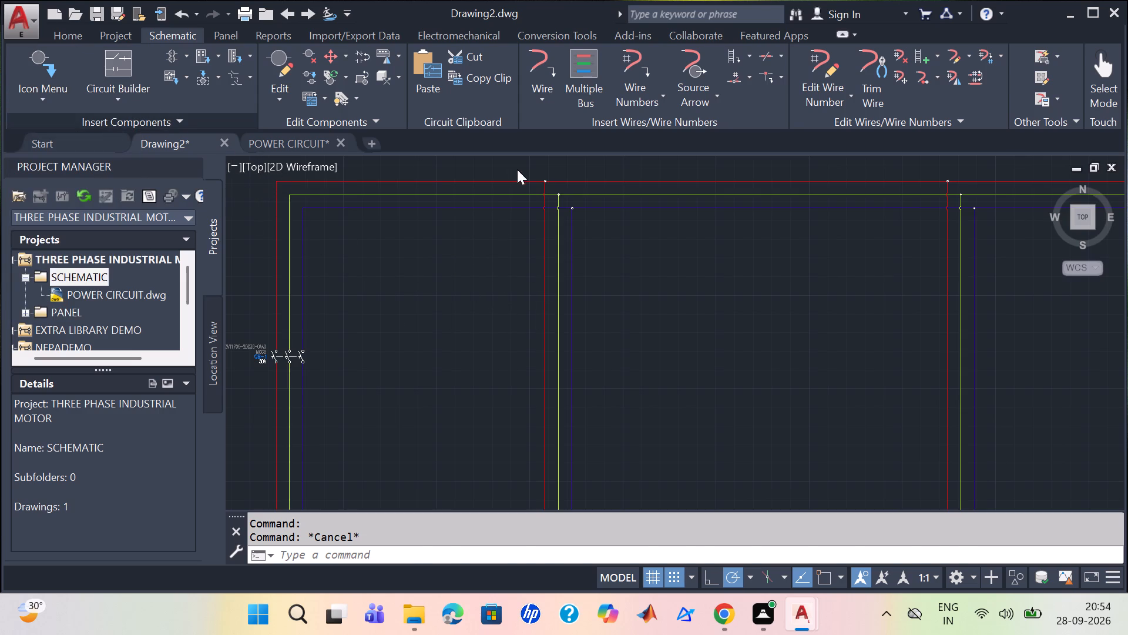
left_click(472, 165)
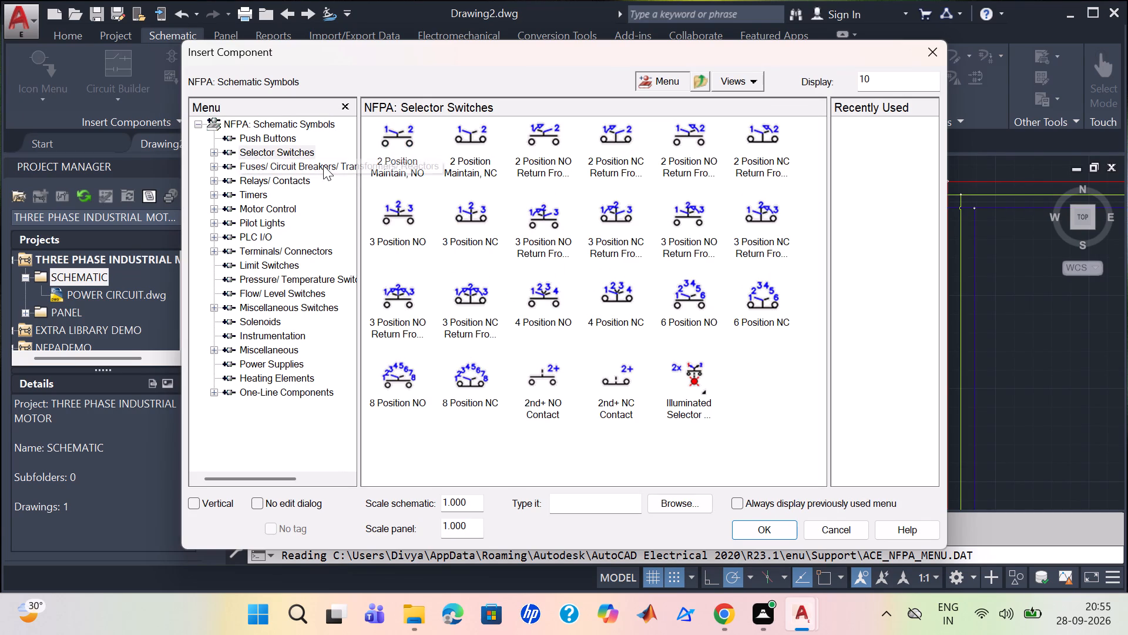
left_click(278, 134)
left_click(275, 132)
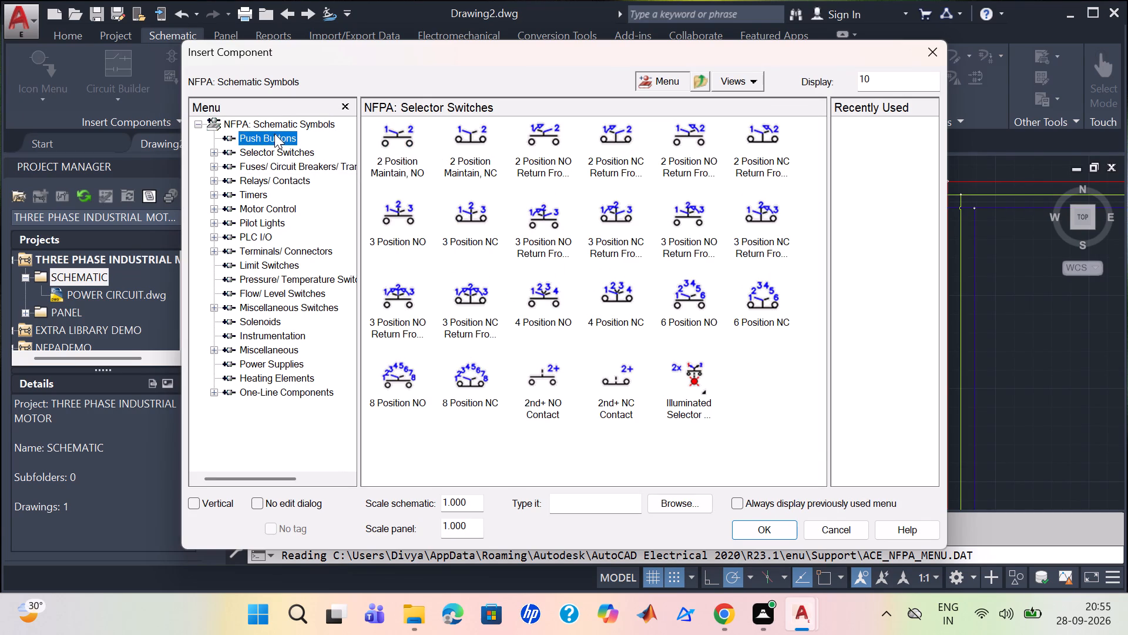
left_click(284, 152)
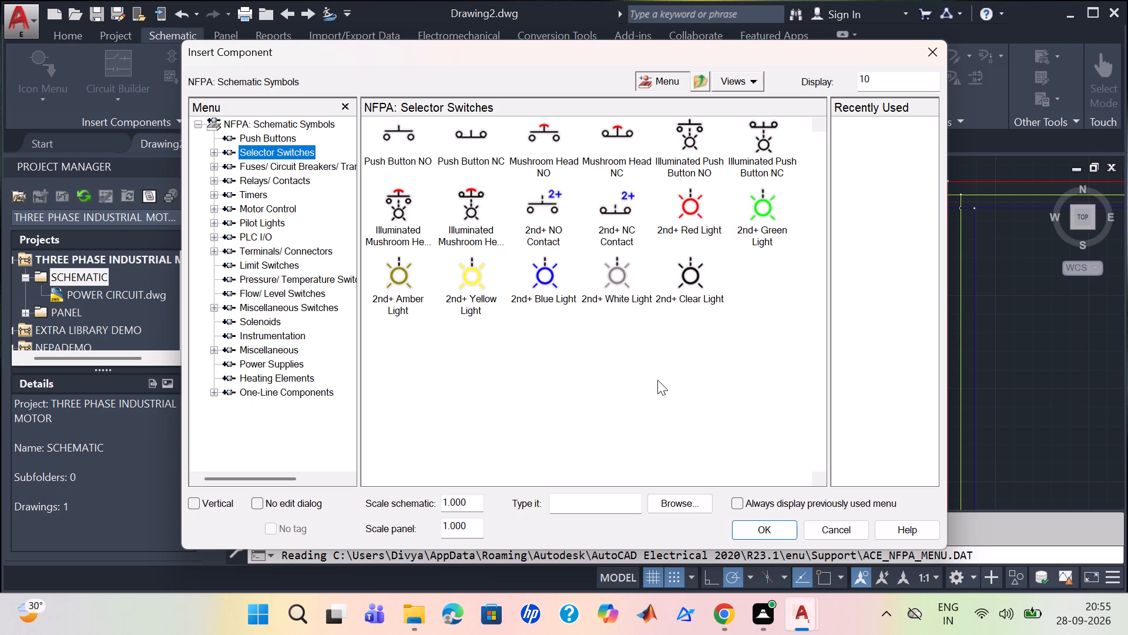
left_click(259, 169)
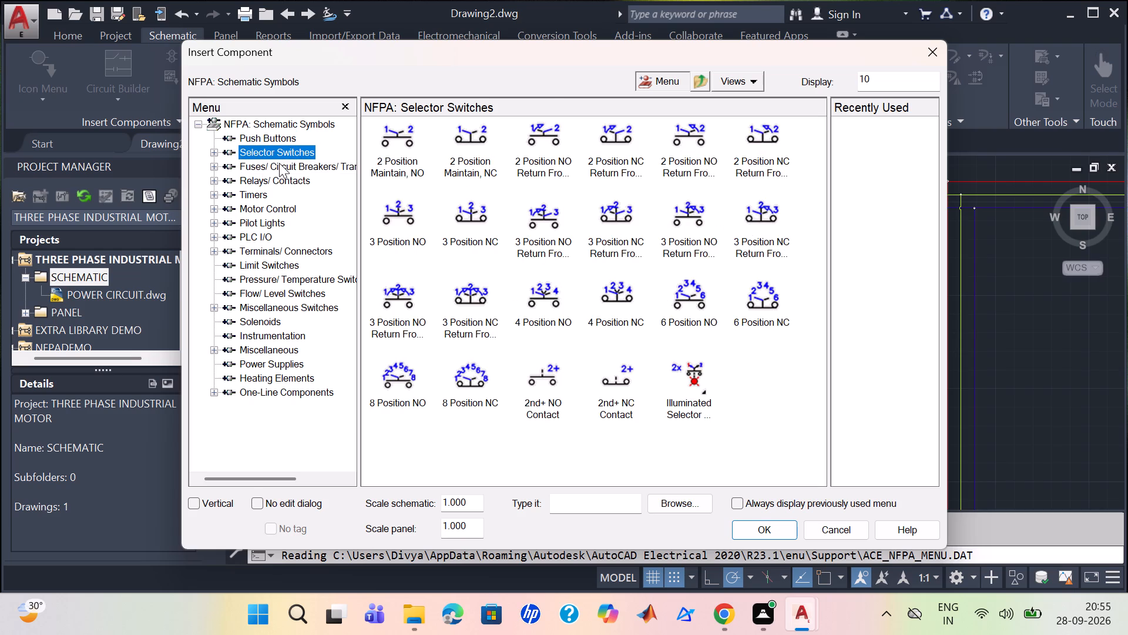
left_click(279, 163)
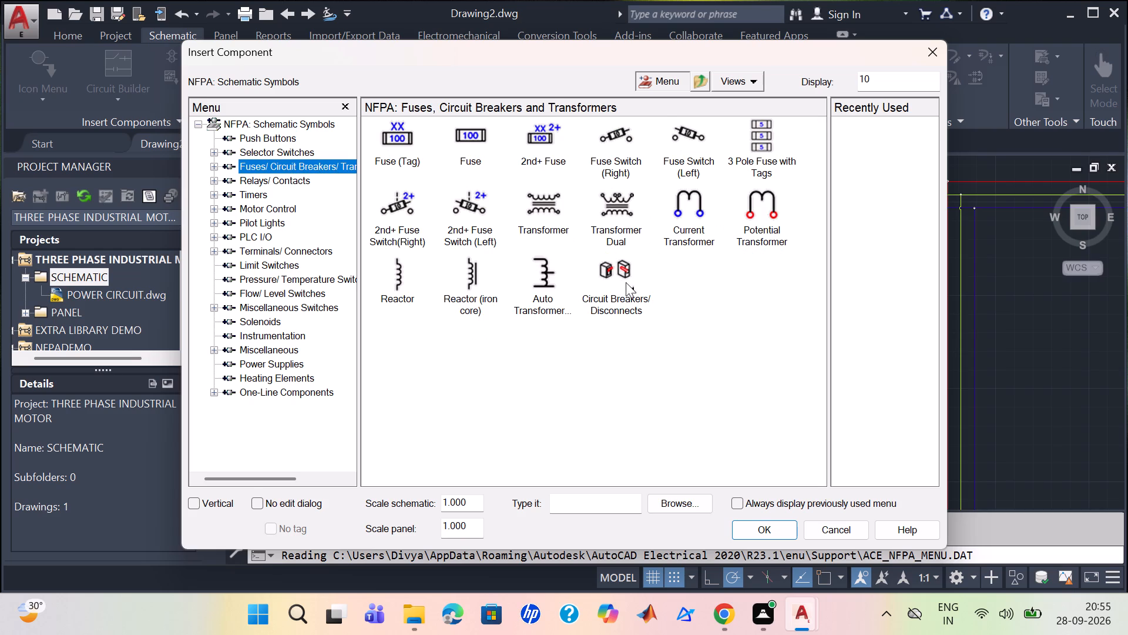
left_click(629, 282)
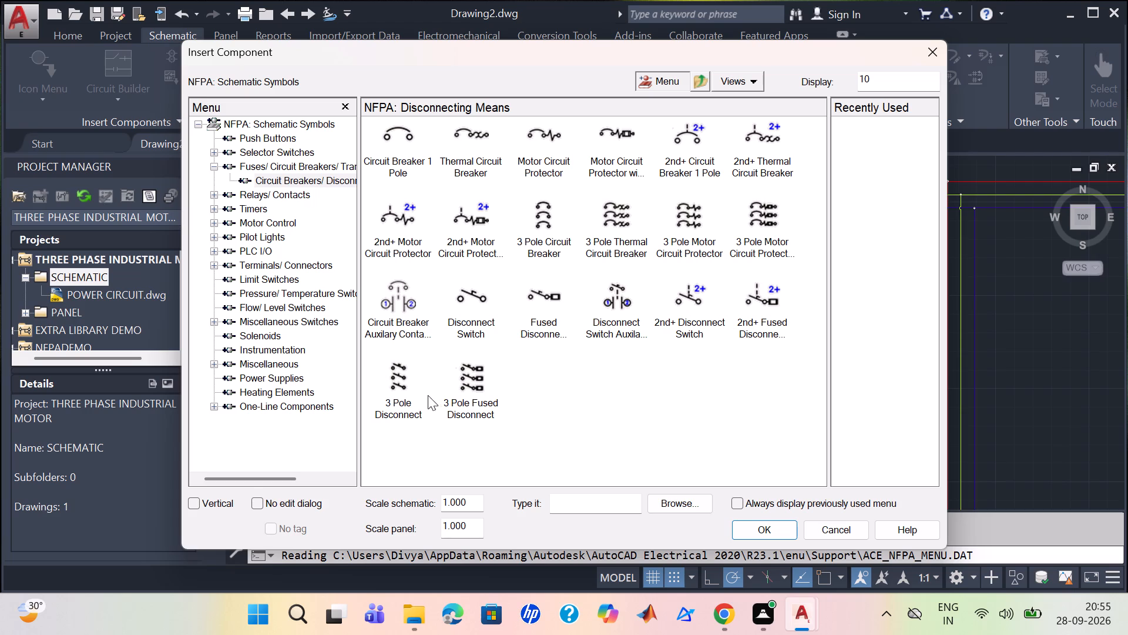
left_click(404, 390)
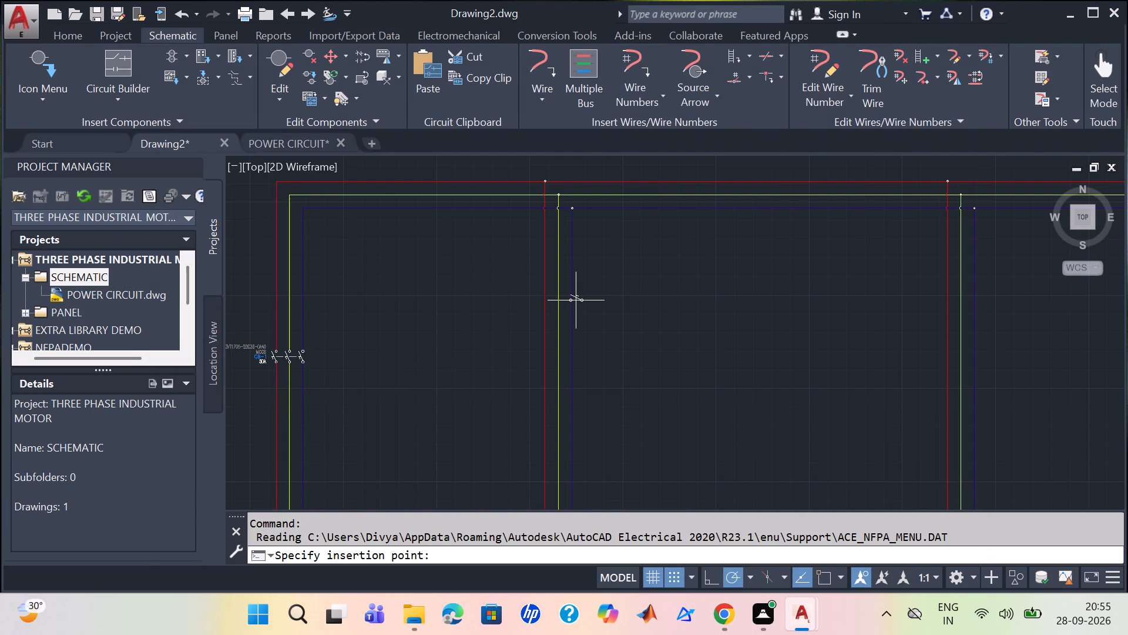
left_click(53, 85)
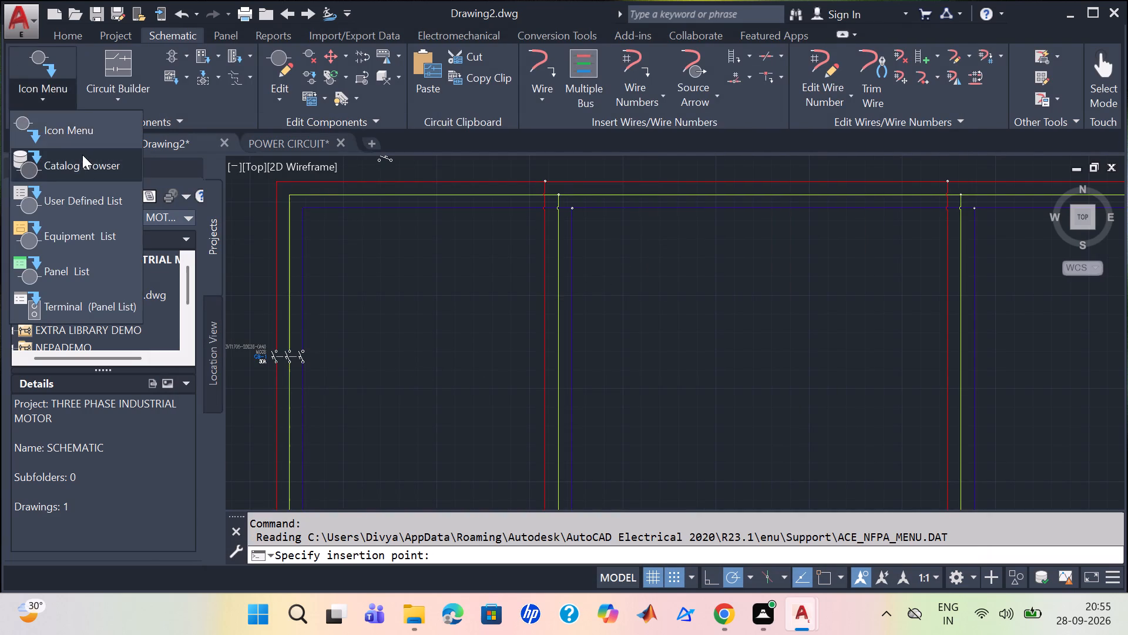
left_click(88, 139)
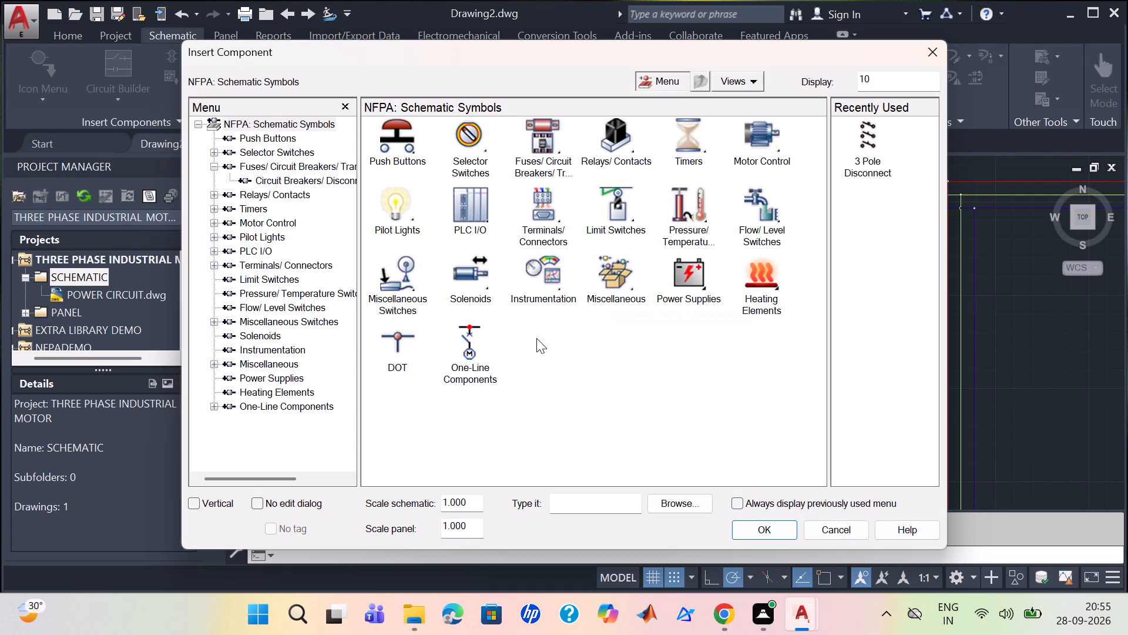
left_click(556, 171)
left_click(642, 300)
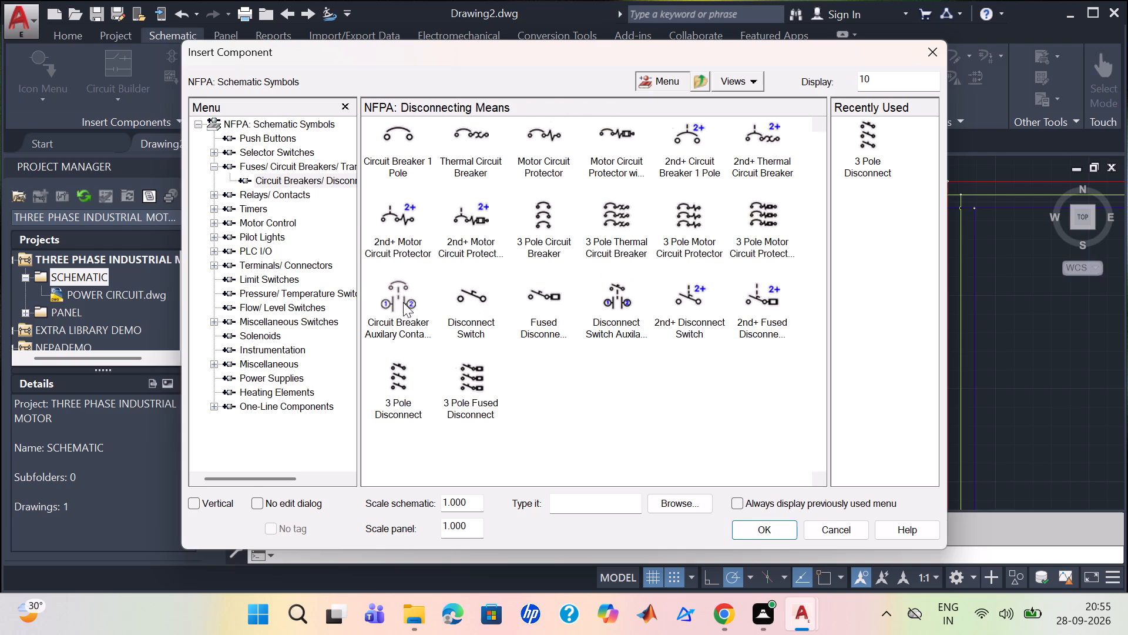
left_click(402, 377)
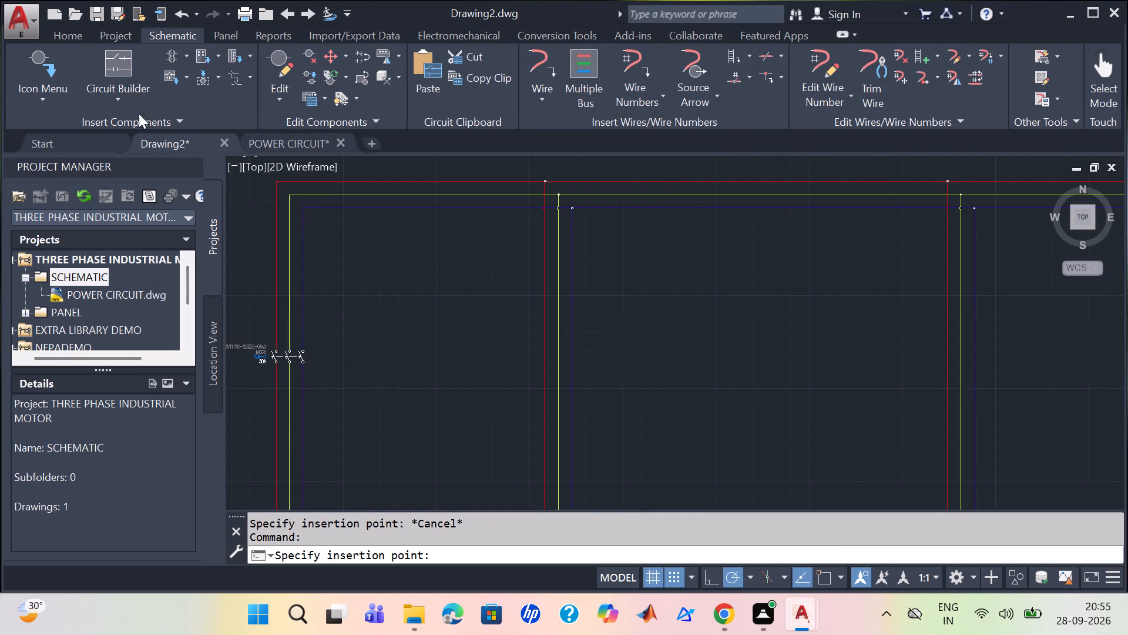
Open the NFPA circuit breaker and disconnect symbols and set both the schematic and panel insertion scales to 2.
left_click(51, 99)
left_click(101, 123)
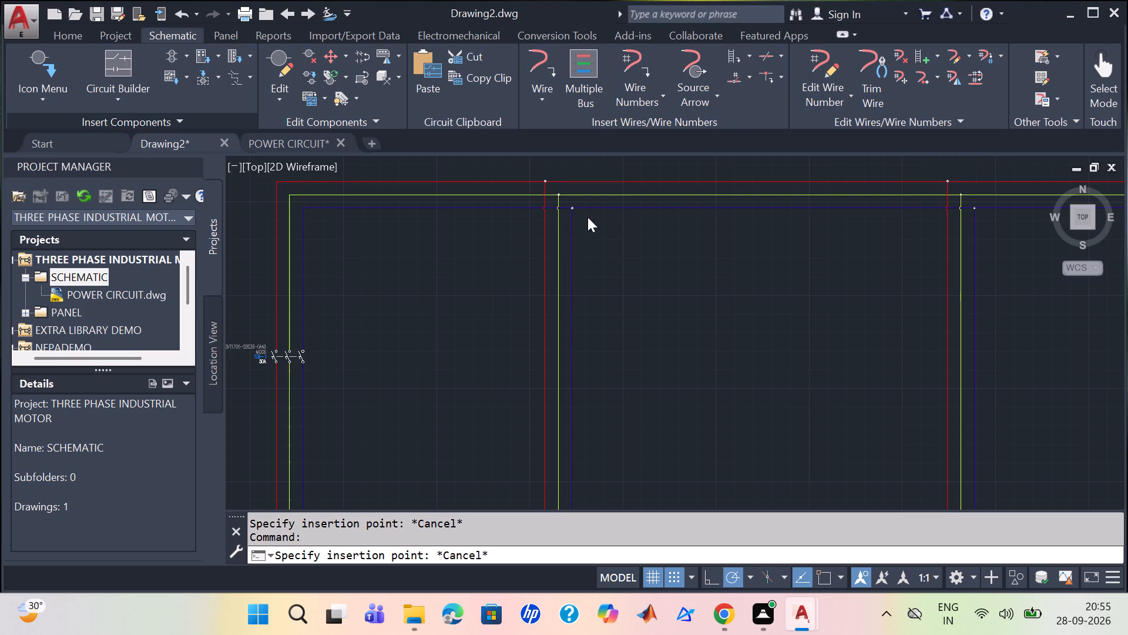
left_click(534, 166)
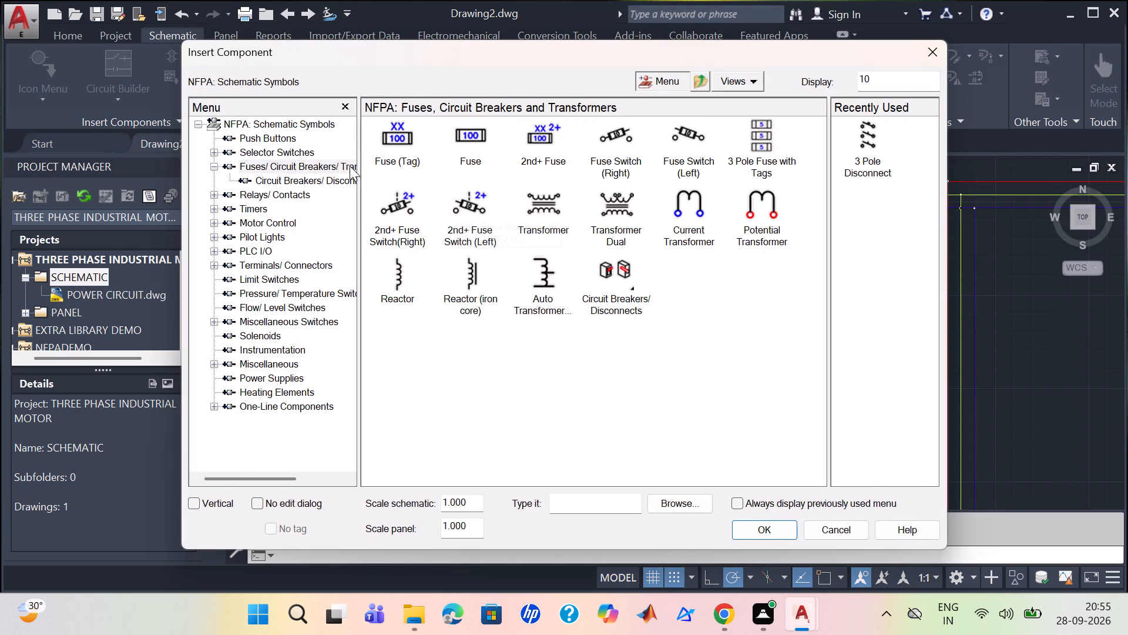
left_click(612, 290)
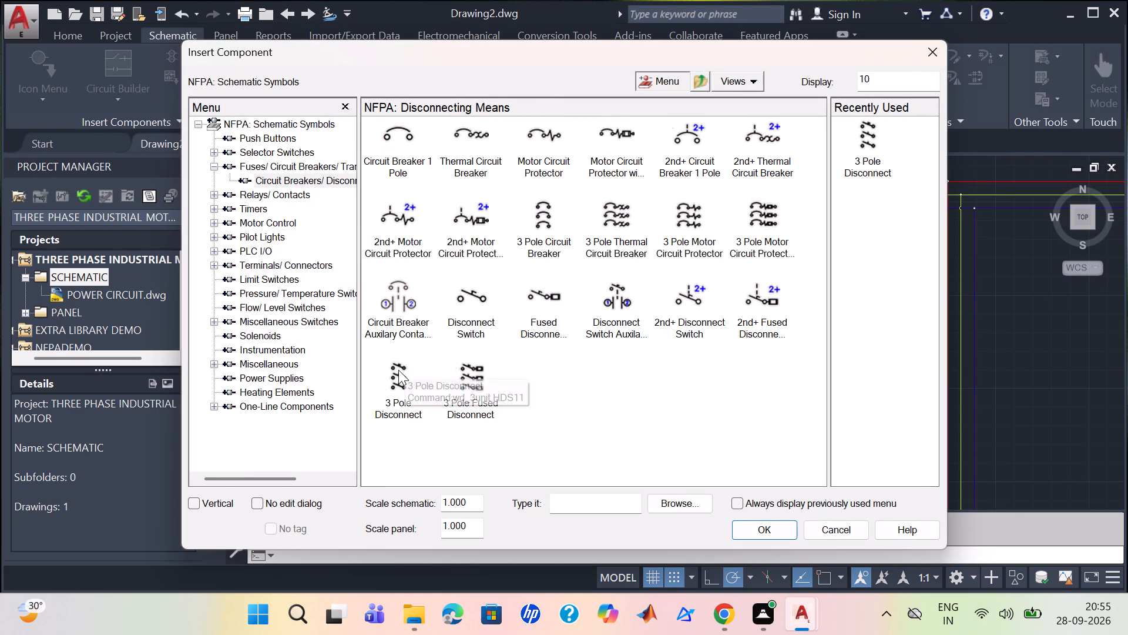
left_click(474, 505)
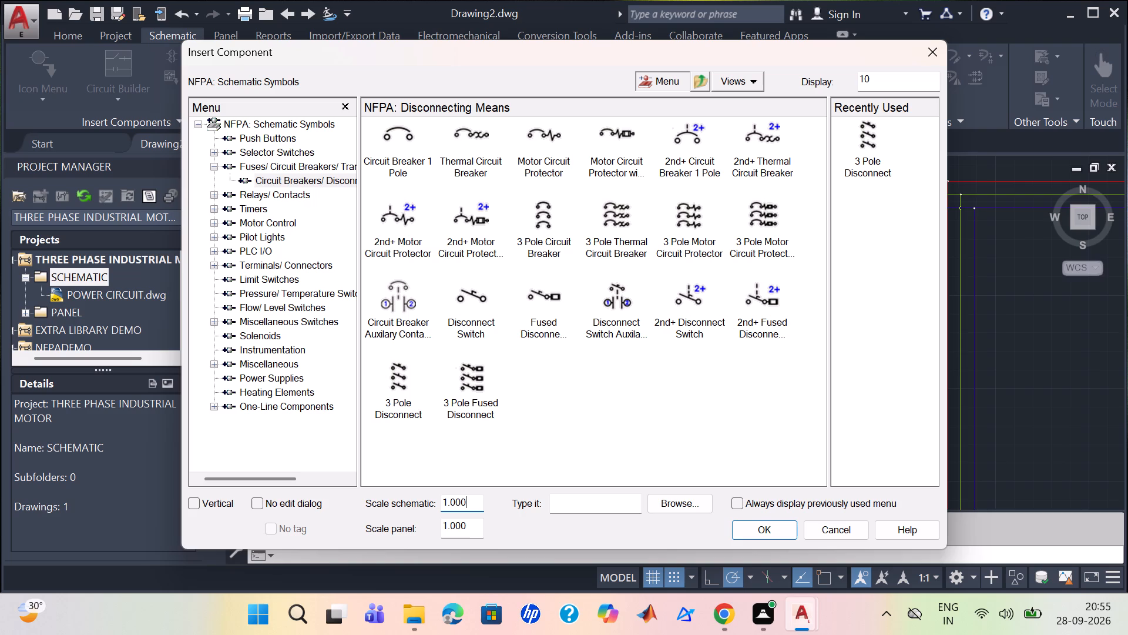
left_click_drag(475, 502, 434, 499)
key("2")
left_click_drag(471, 527, 435, 526)
key("2")
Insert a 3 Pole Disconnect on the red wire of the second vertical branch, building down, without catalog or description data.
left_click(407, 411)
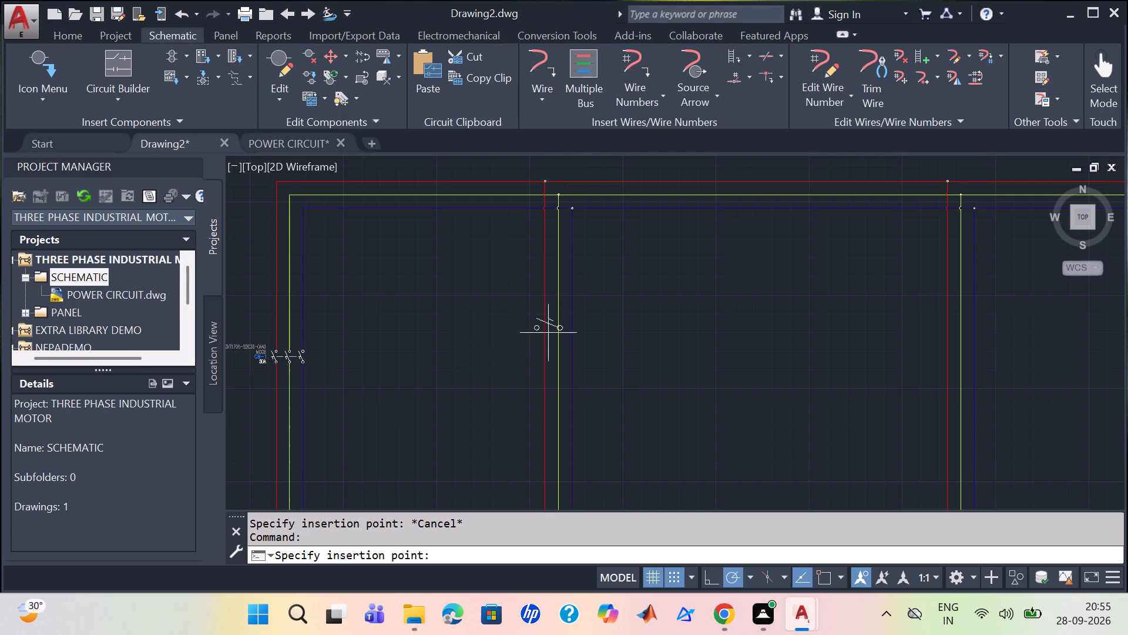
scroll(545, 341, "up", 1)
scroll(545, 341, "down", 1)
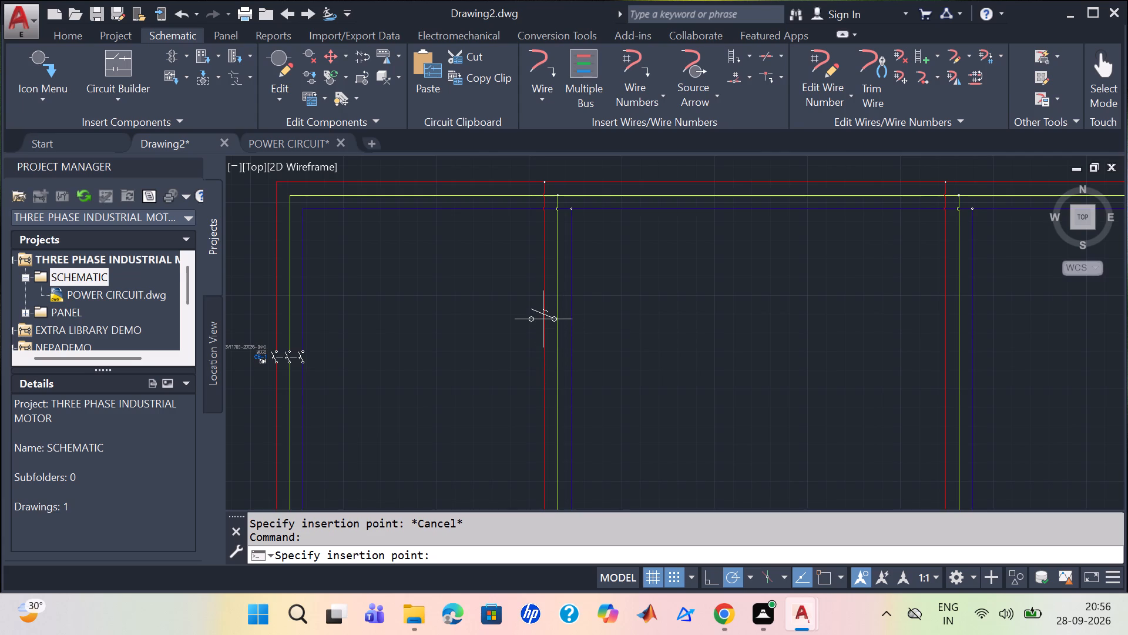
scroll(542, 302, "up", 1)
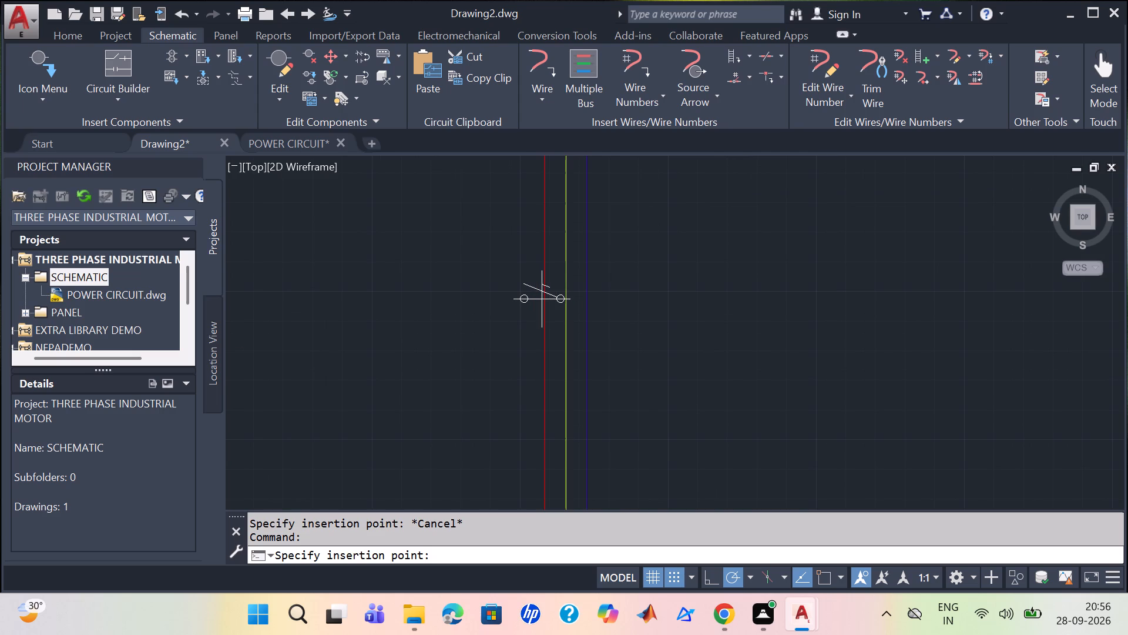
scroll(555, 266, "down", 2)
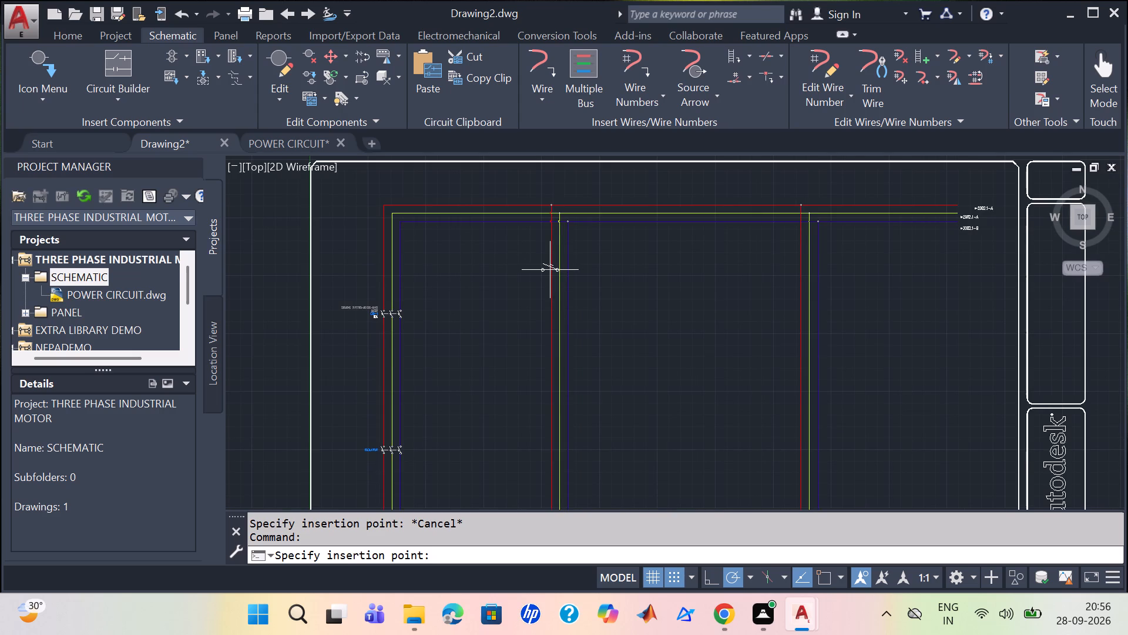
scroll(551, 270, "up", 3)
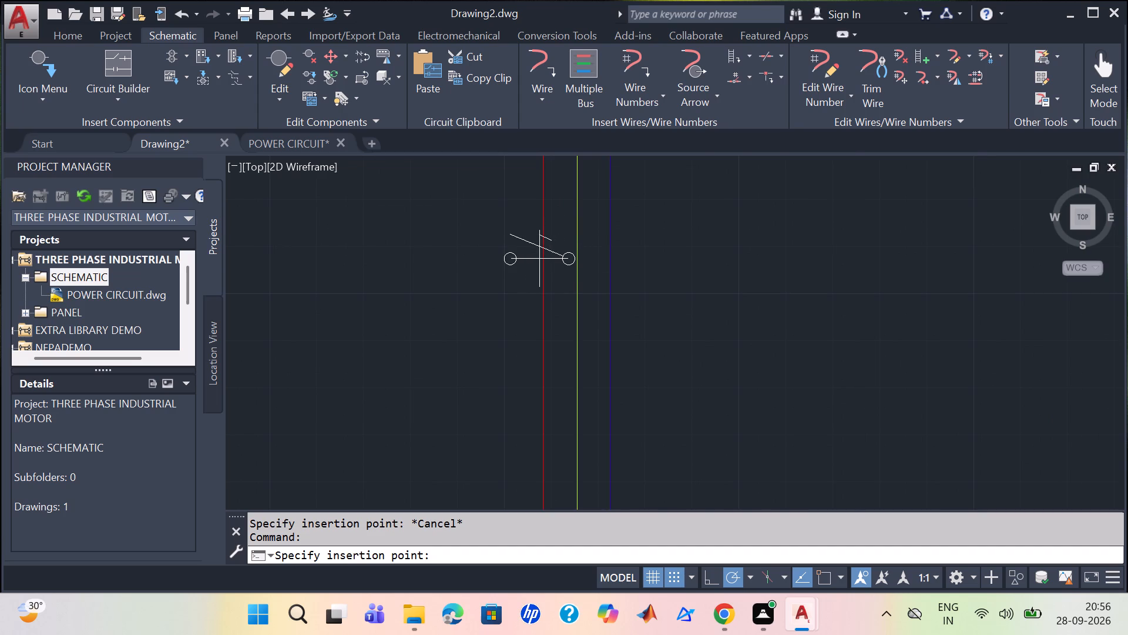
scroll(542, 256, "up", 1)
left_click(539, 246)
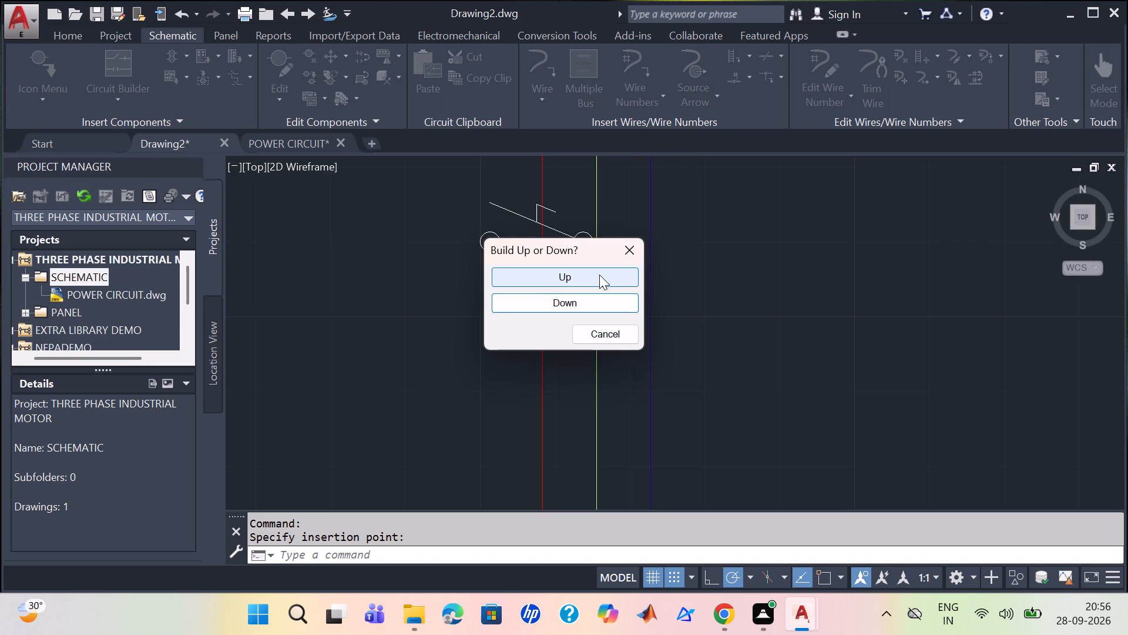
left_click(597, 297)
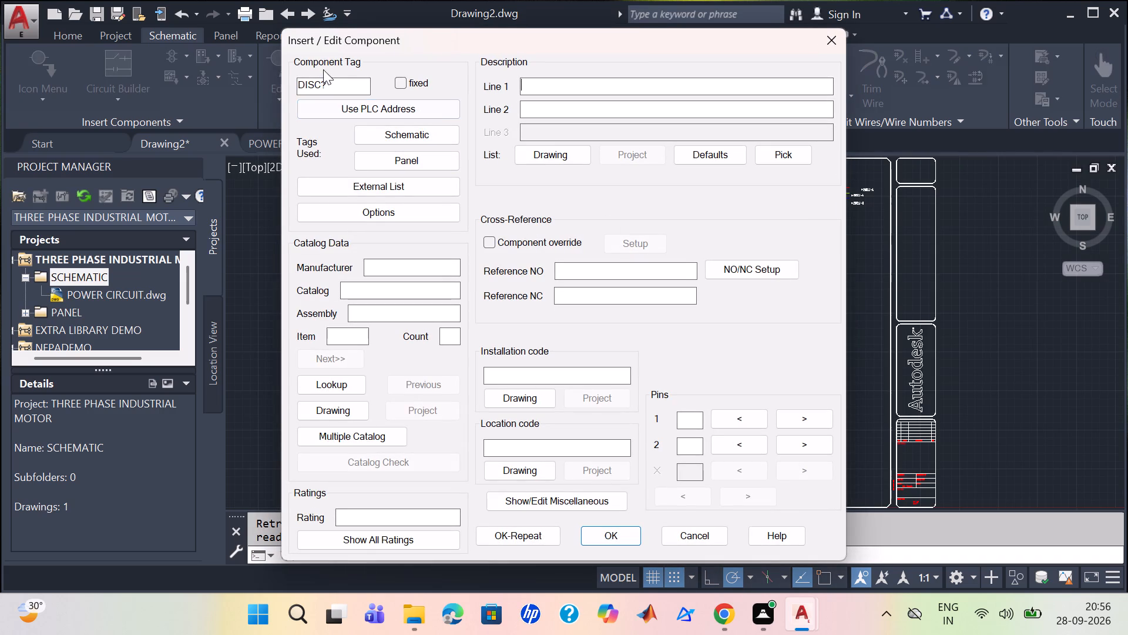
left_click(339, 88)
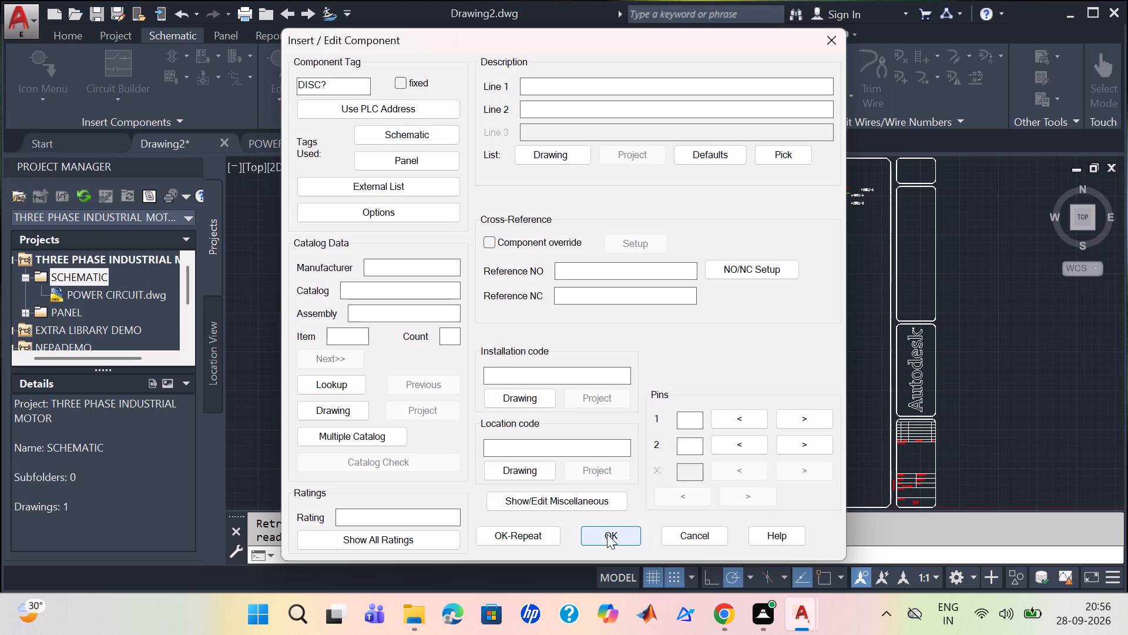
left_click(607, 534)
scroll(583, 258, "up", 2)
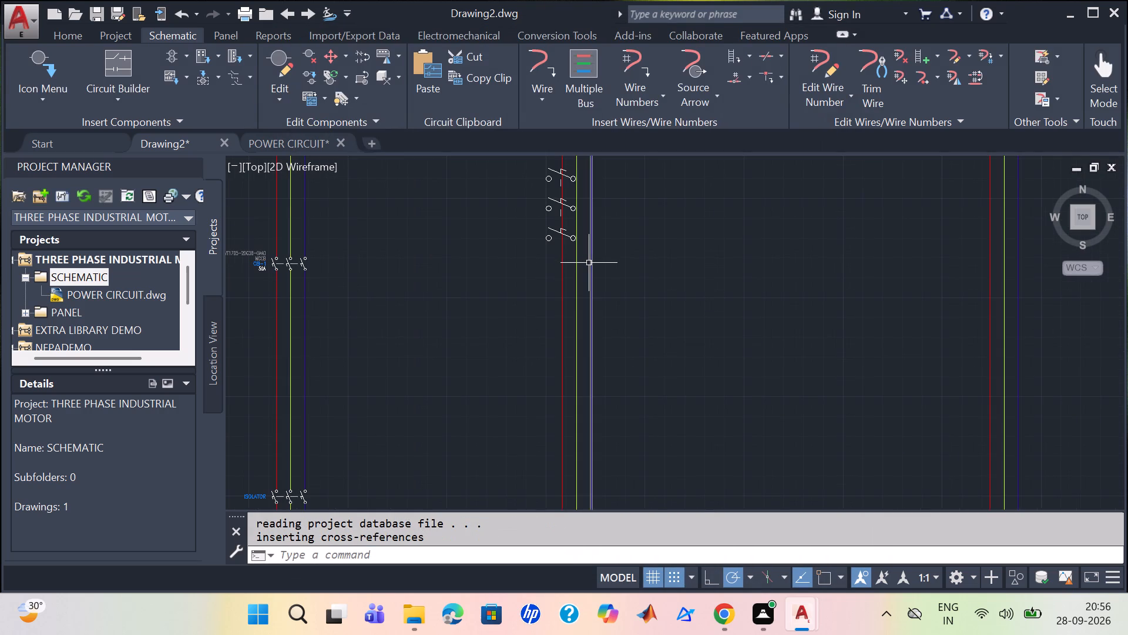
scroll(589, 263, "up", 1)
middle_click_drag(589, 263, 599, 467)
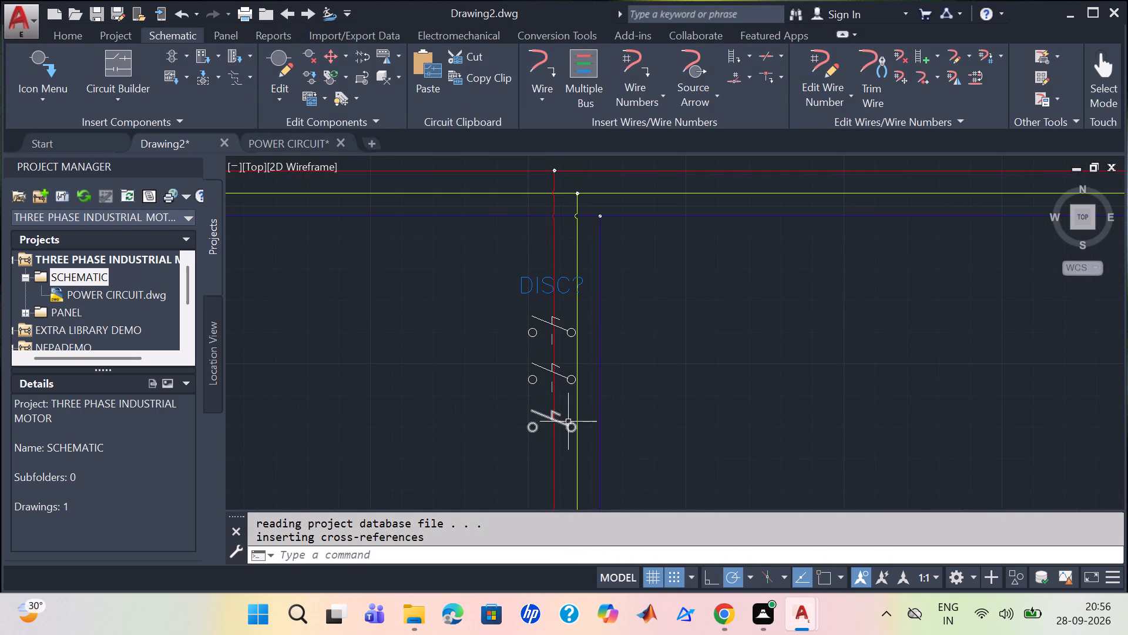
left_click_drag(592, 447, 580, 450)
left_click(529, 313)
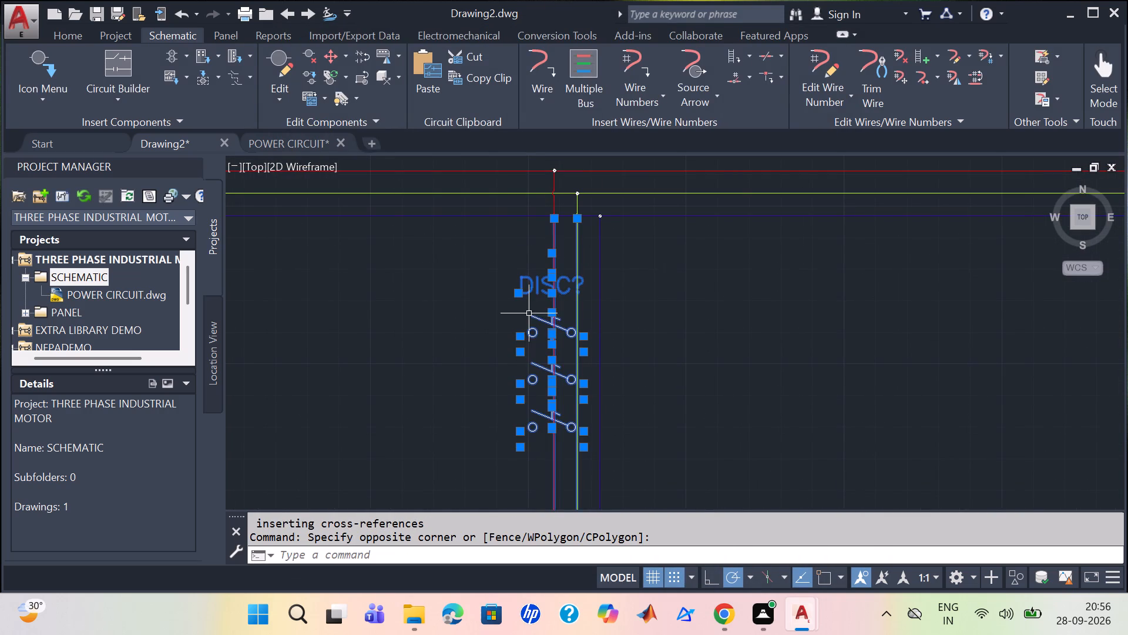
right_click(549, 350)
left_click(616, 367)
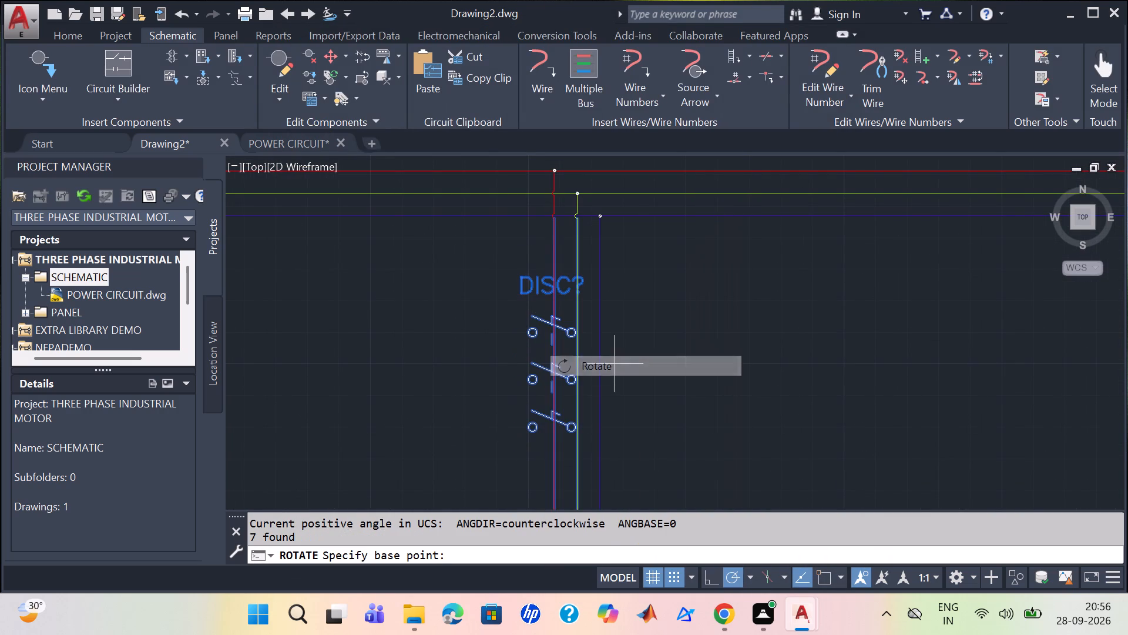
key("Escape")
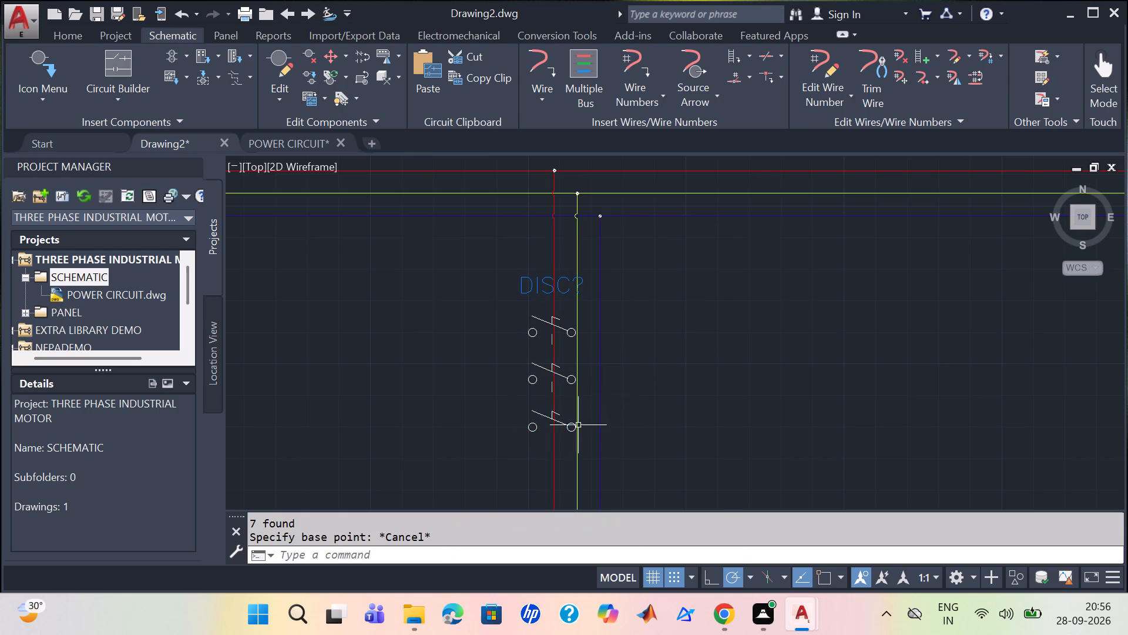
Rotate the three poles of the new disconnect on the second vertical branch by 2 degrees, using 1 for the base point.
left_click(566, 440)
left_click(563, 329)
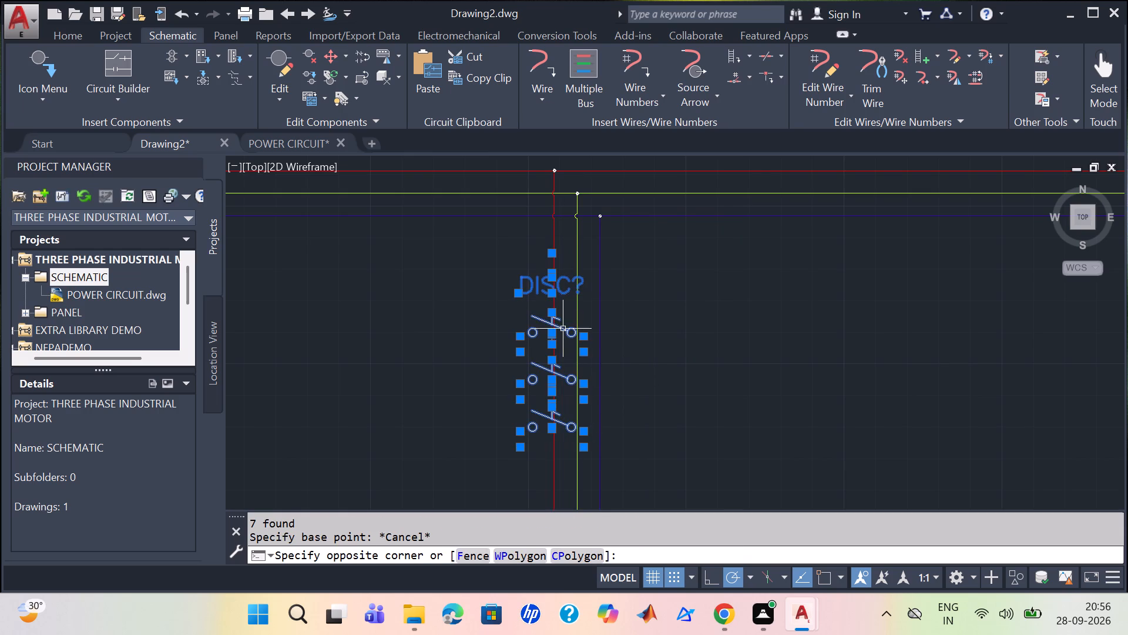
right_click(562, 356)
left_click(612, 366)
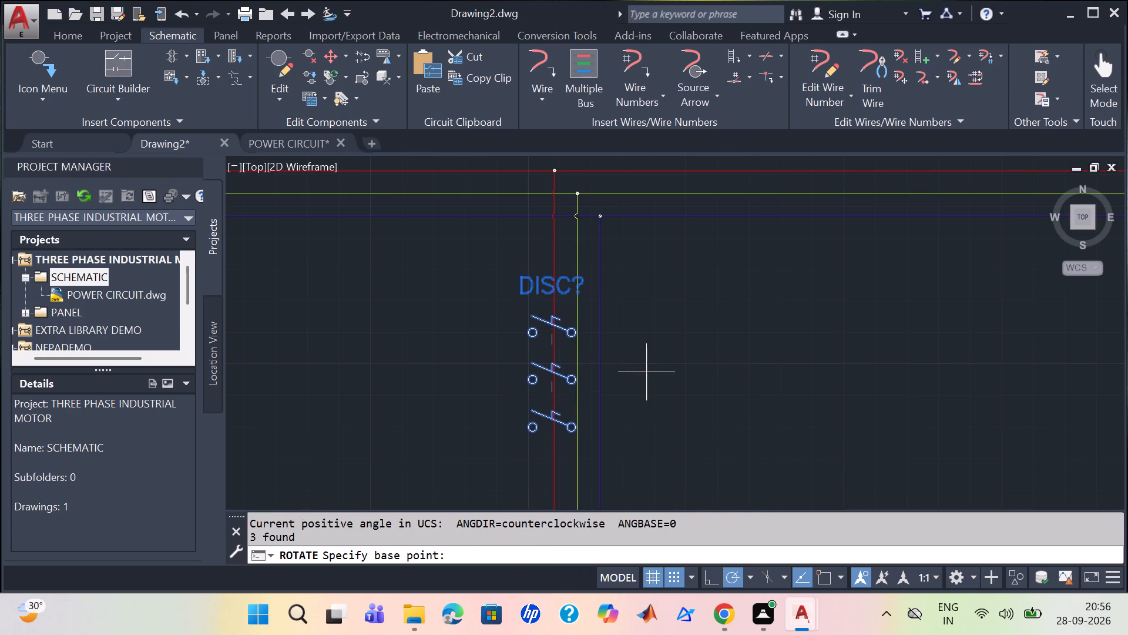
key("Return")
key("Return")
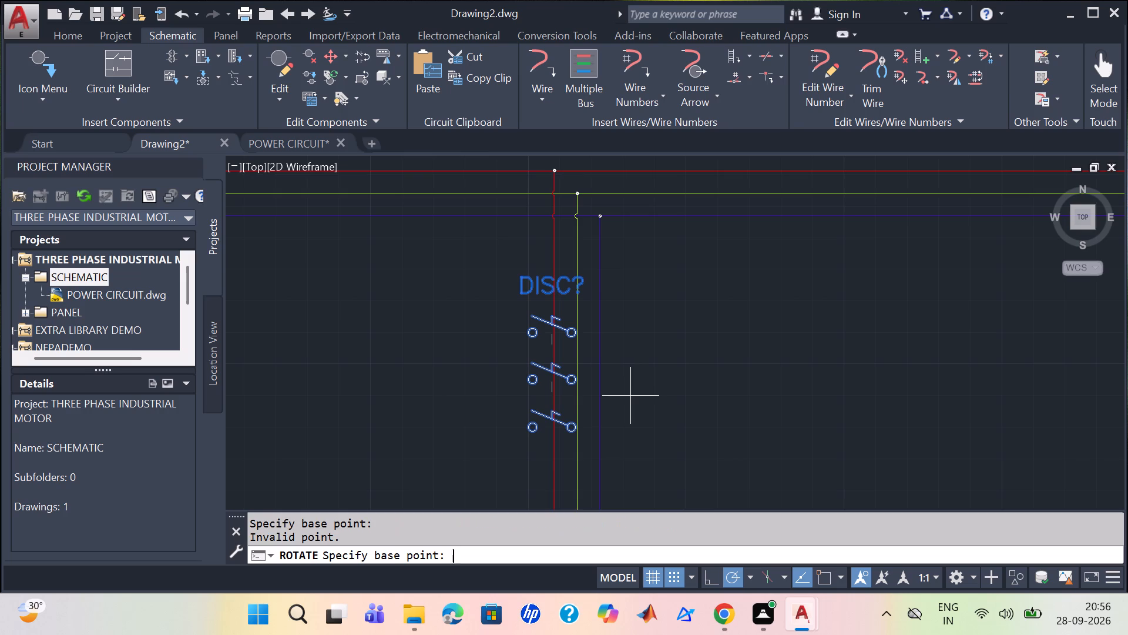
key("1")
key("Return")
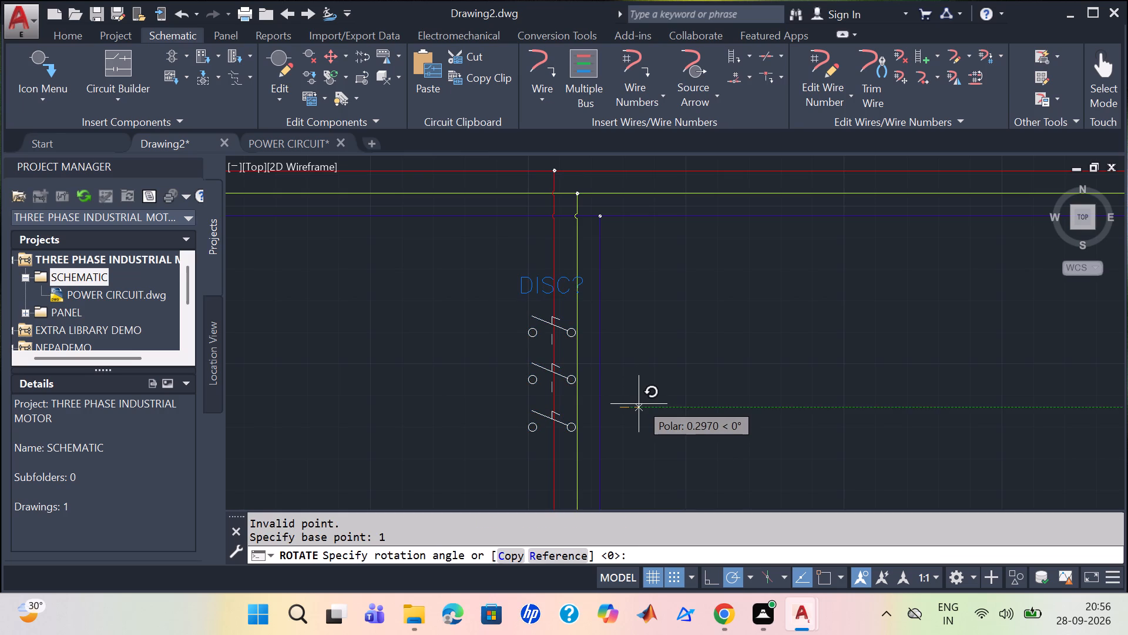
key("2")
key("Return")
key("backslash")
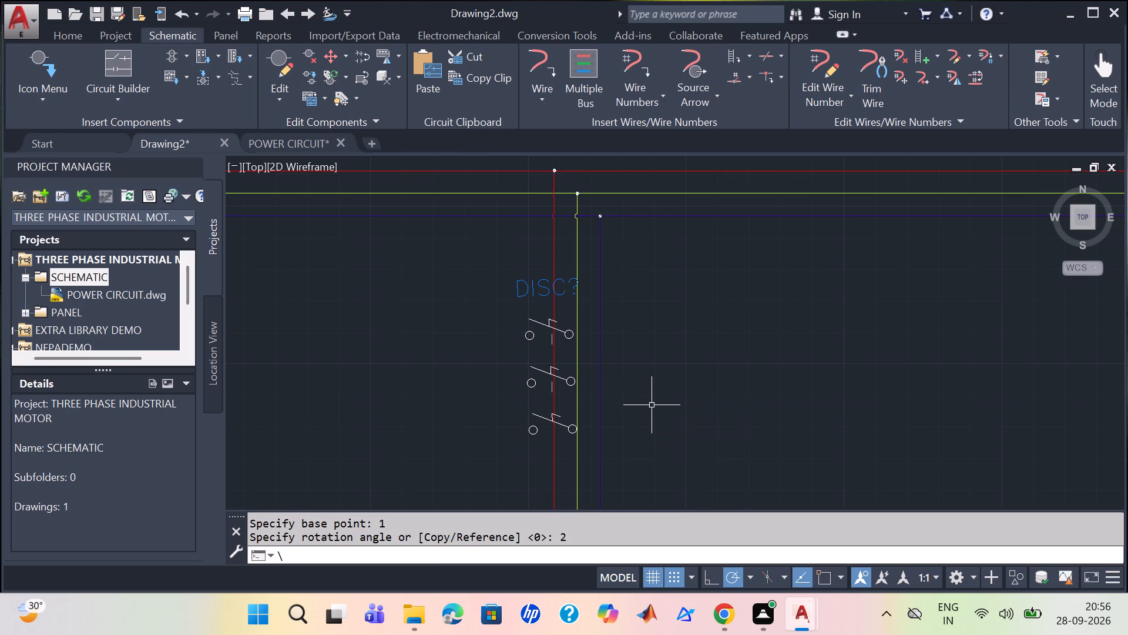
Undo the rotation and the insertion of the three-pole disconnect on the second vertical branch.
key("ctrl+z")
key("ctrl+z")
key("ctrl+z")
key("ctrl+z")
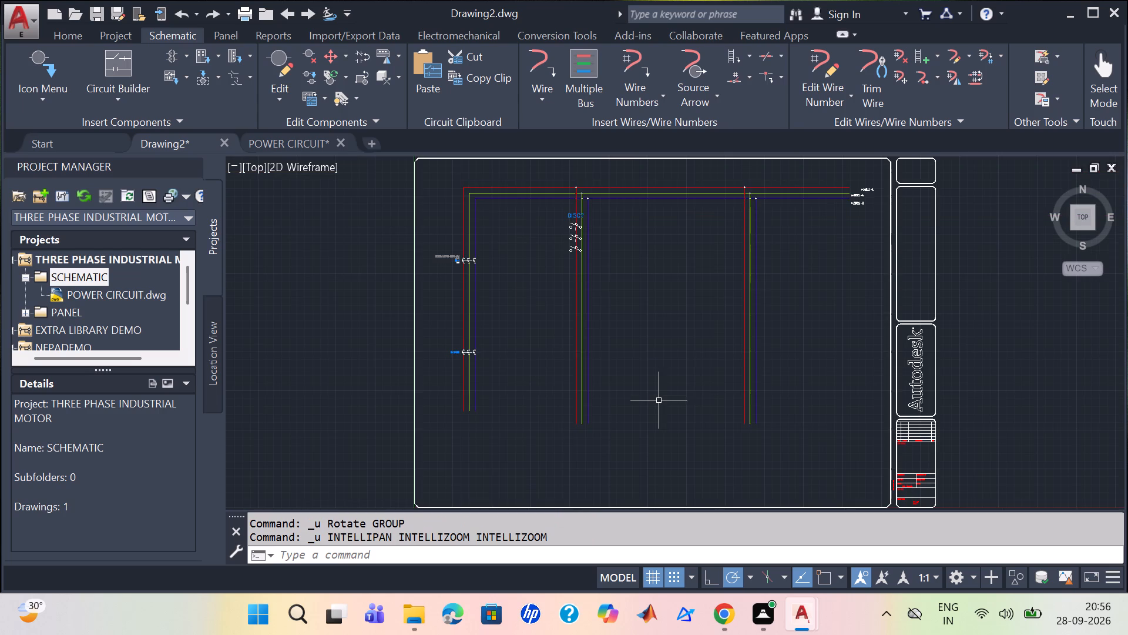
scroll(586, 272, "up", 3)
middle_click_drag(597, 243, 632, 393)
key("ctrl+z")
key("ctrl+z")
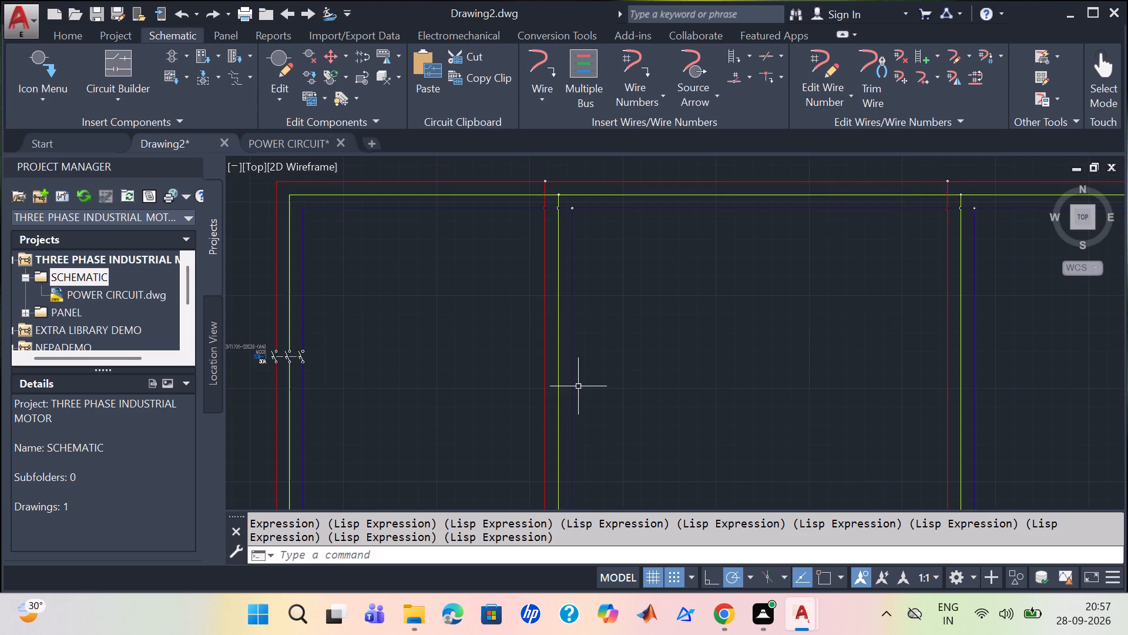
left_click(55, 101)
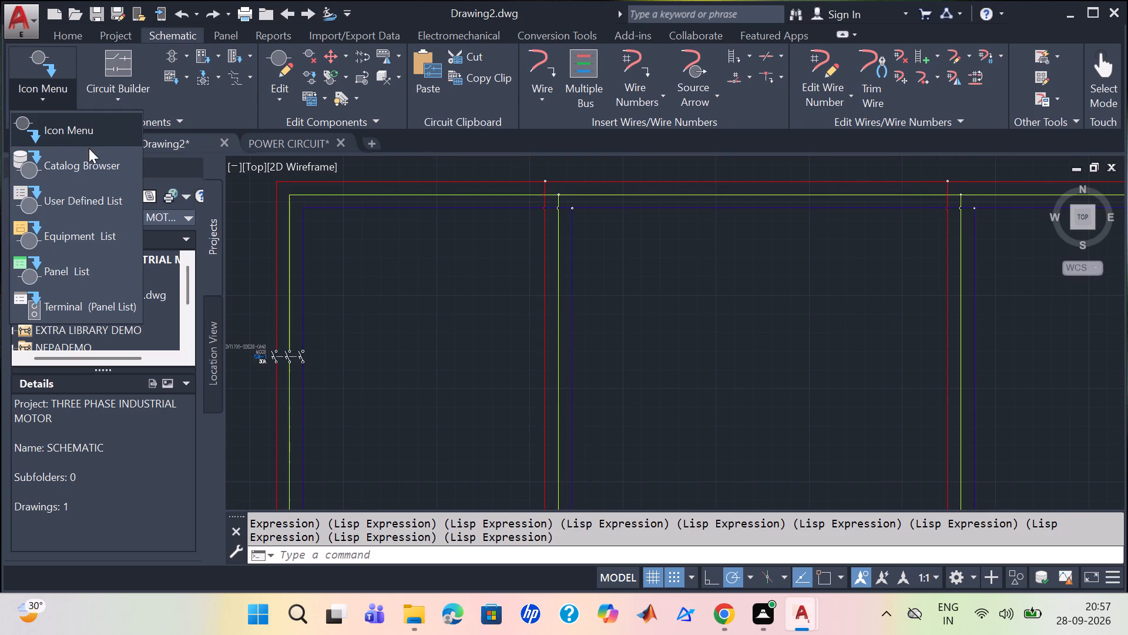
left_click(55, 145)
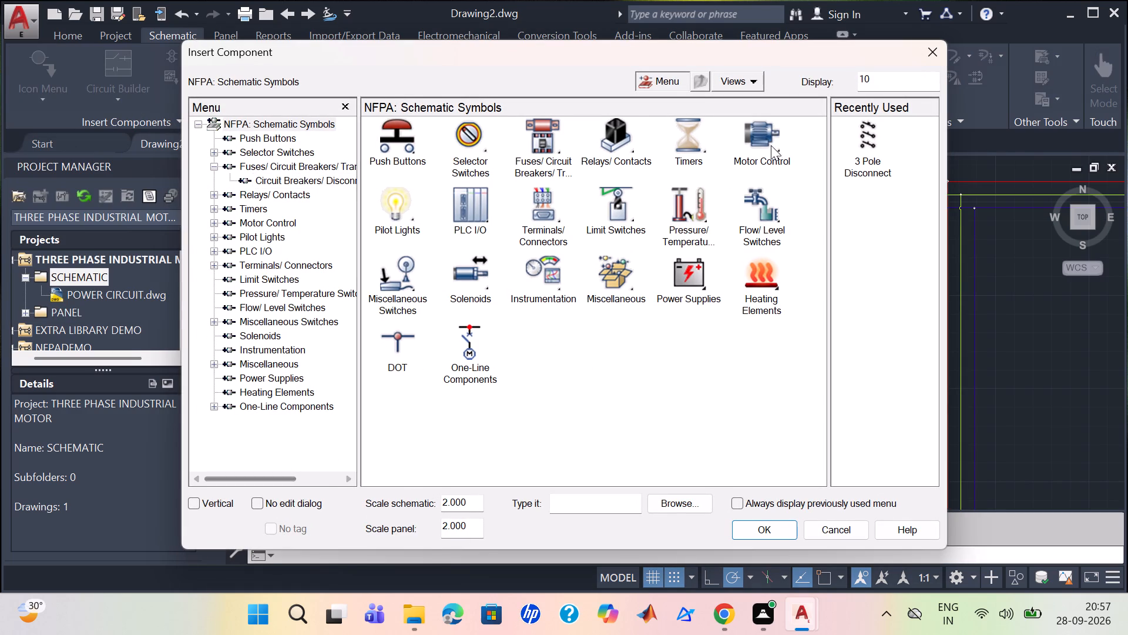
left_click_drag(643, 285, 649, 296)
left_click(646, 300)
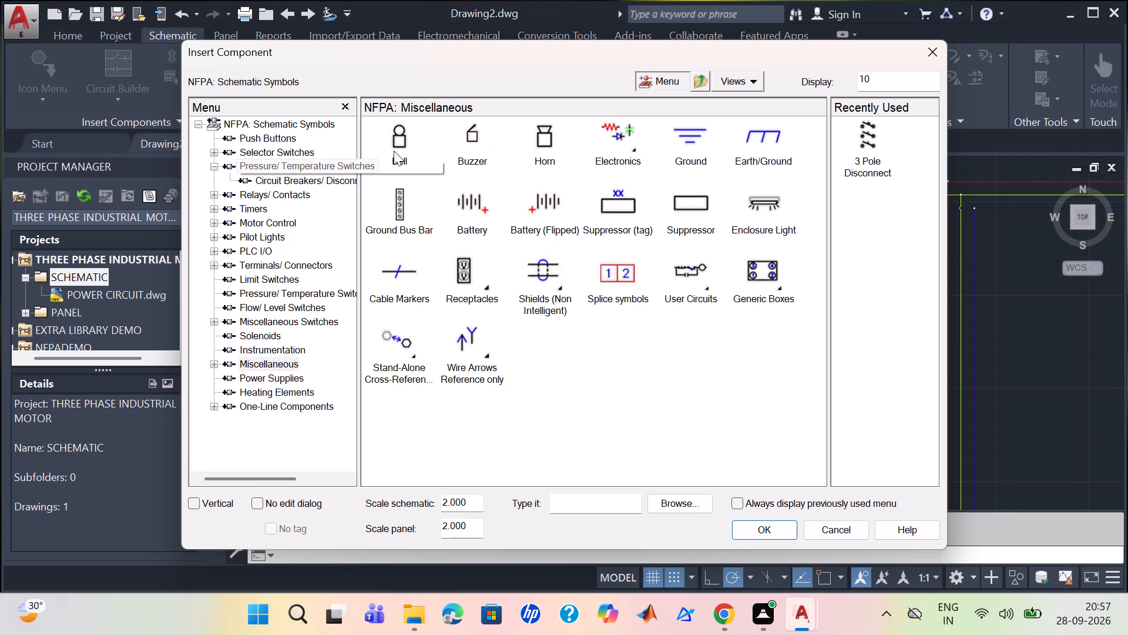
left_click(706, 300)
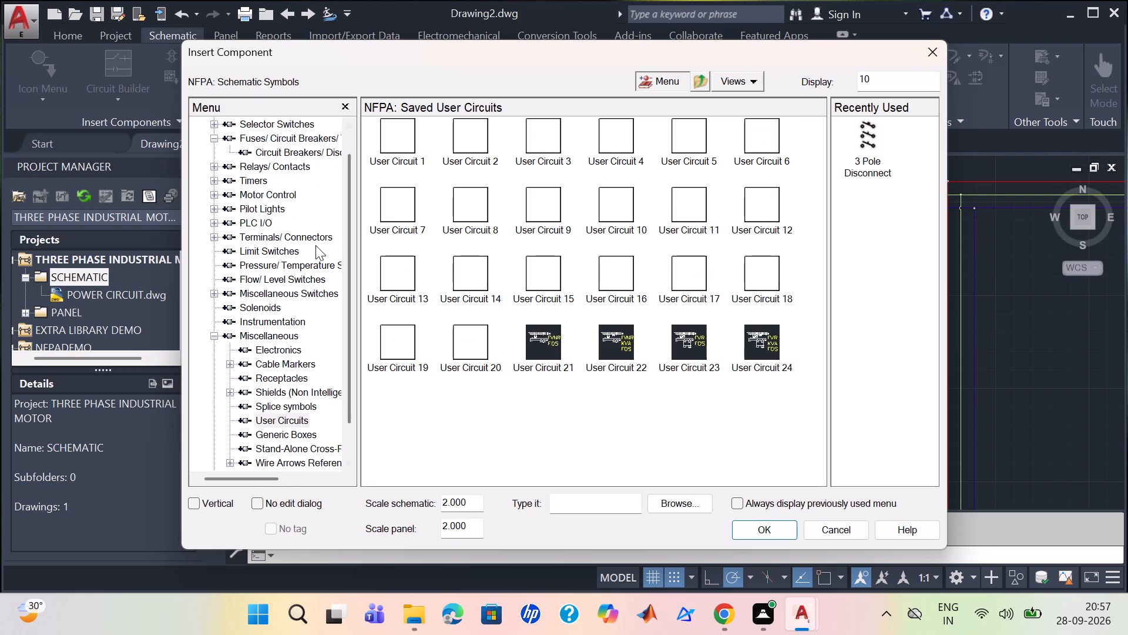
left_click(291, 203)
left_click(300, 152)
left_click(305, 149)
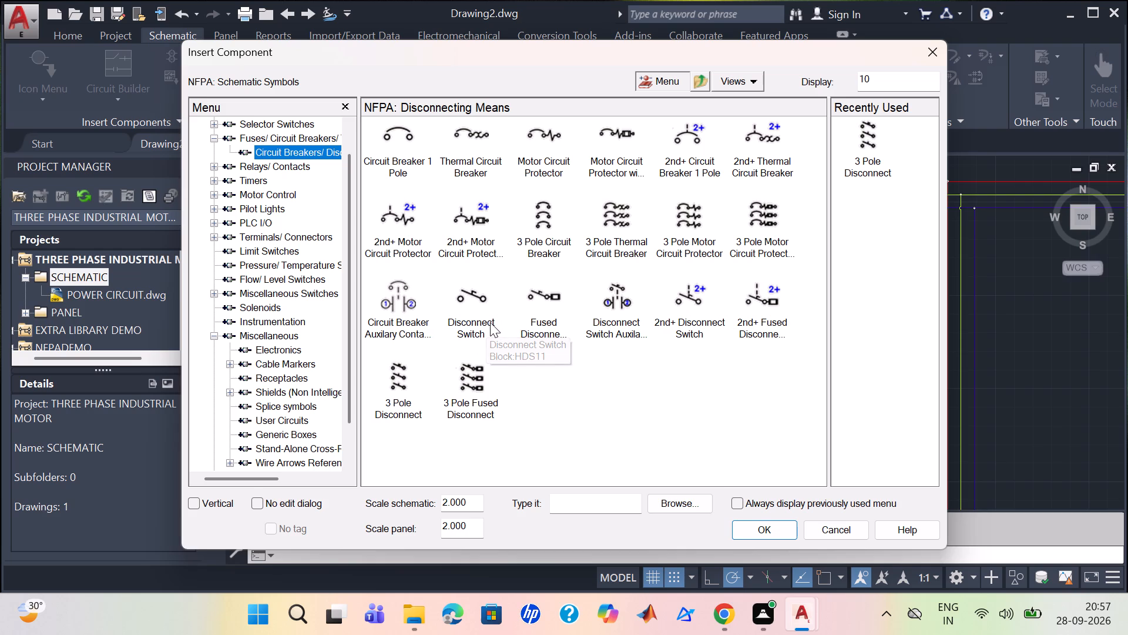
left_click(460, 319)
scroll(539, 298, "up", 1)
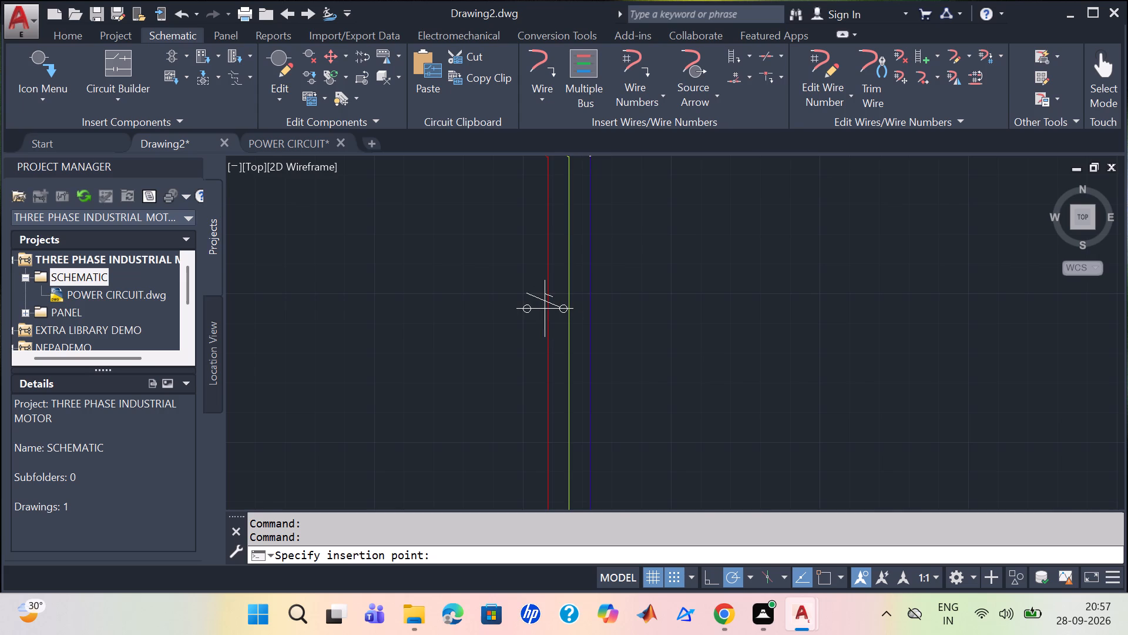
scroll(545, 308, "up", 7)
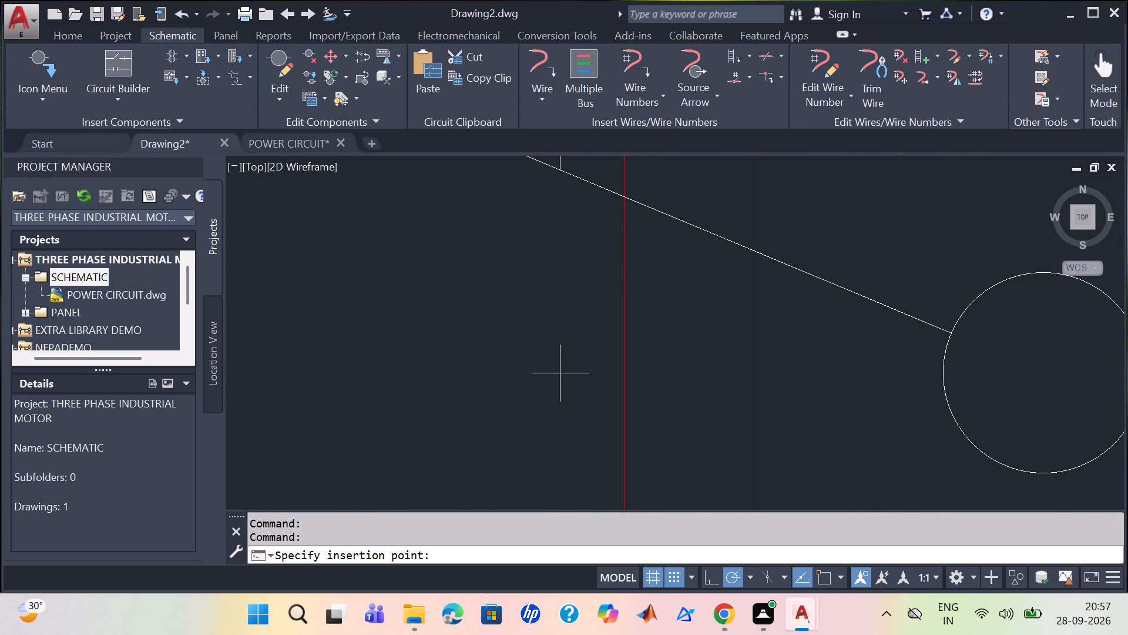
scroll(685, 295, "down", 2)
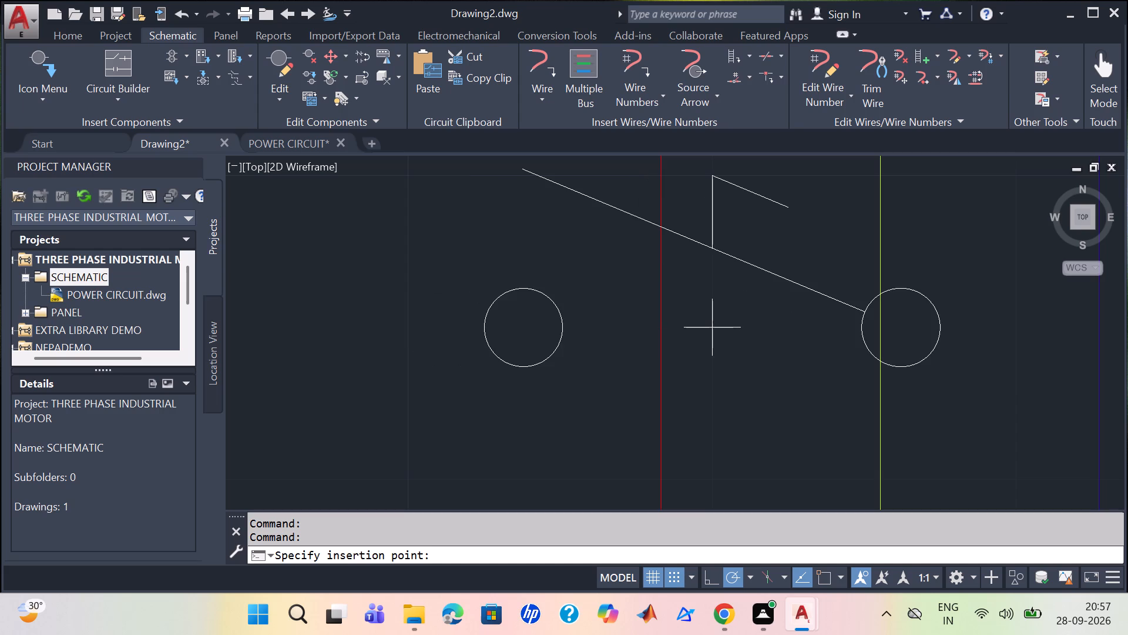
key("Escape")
Set both the schematic and panel insertion scales for components to 1.
left_click(43, 96)
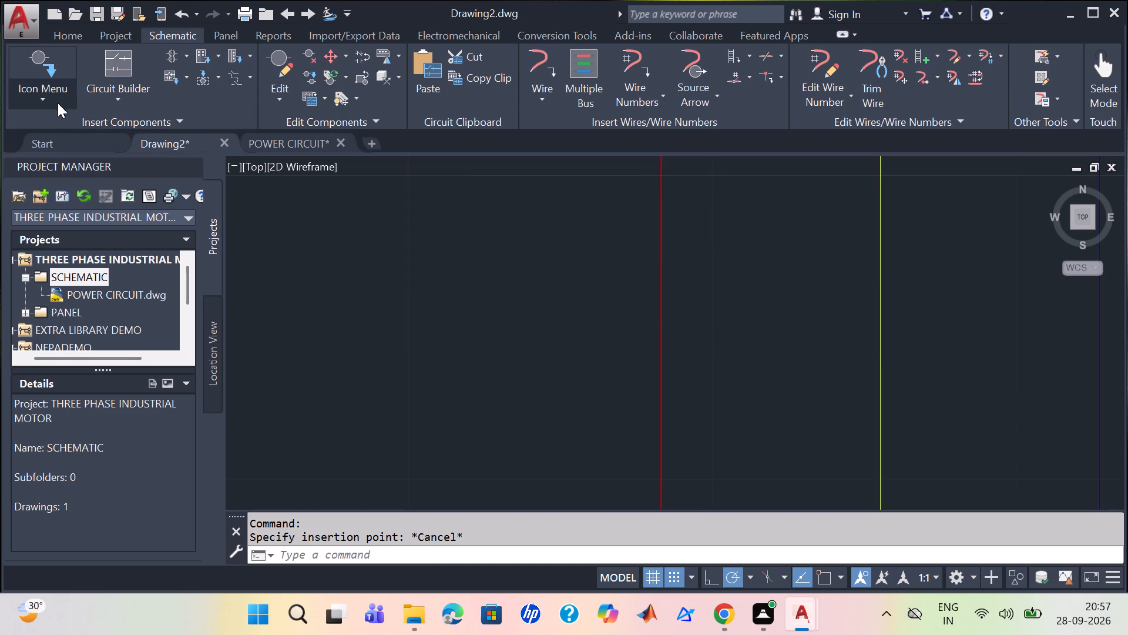
left_click(99, 136)
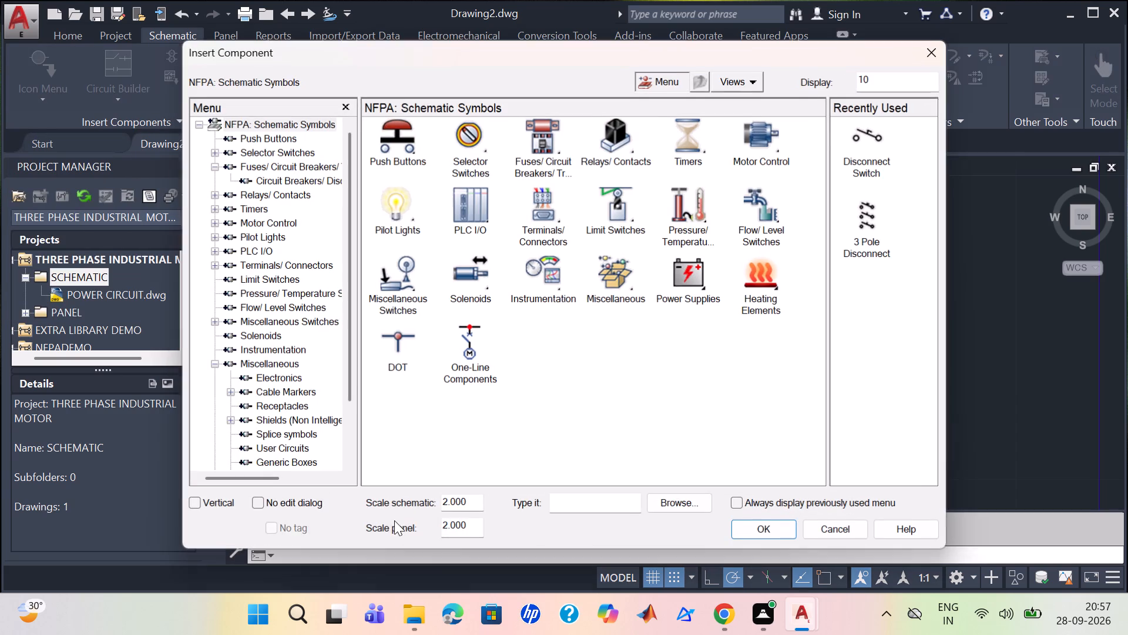
left_click_drag(469, 500, 385, 481)
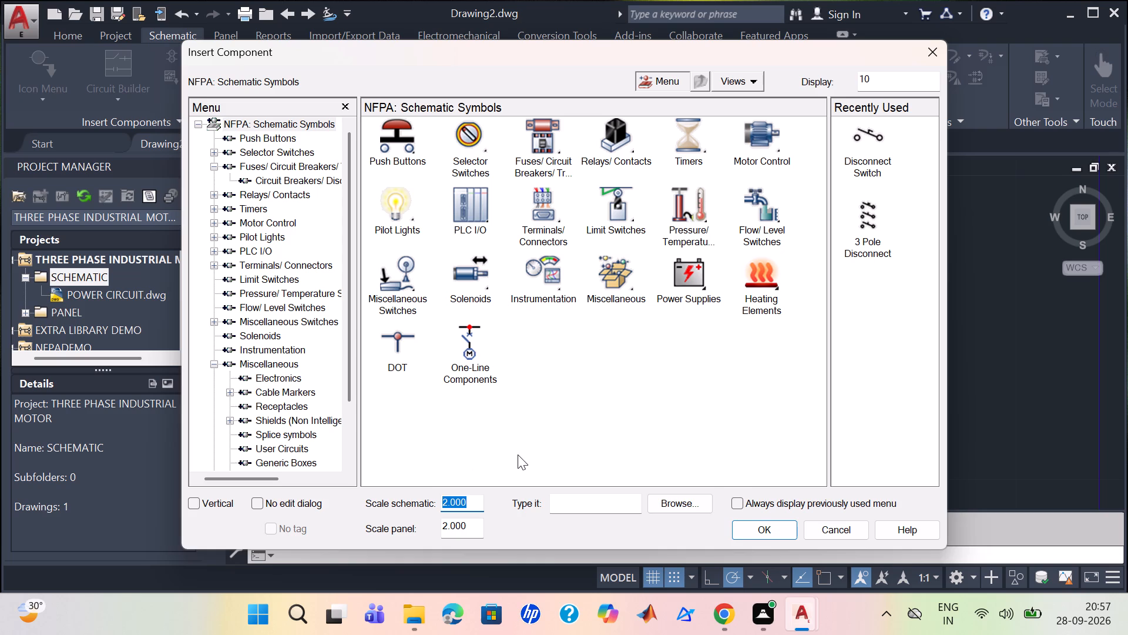
key("BackSpace")
key("1")
left_click_drag(468, 526, 425, 524)
key("1")
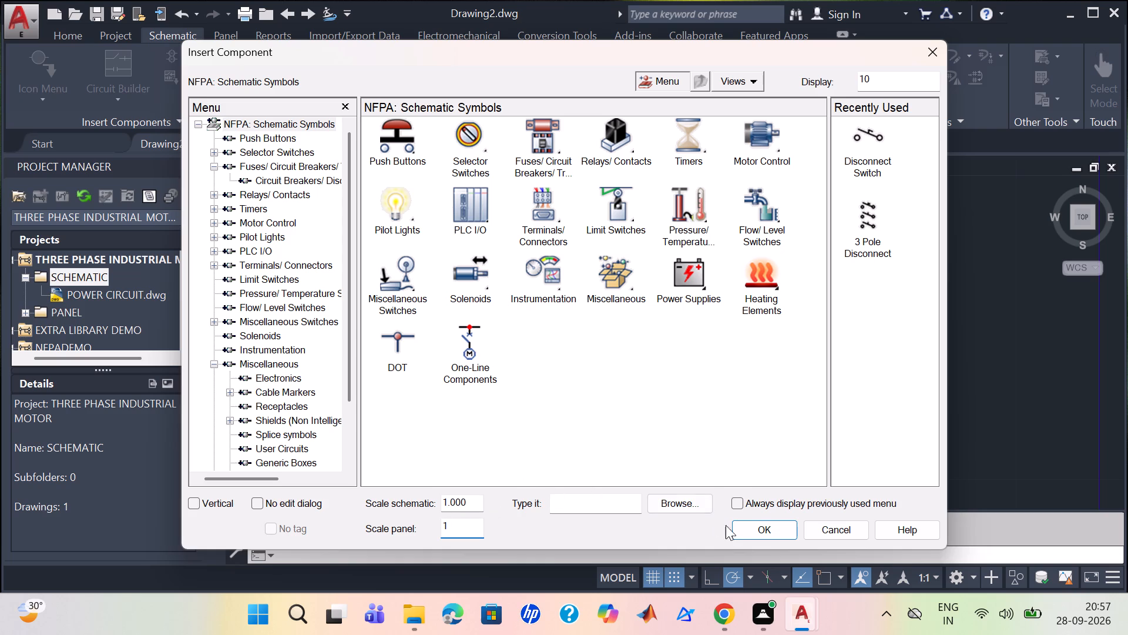
left_click(748, 529)
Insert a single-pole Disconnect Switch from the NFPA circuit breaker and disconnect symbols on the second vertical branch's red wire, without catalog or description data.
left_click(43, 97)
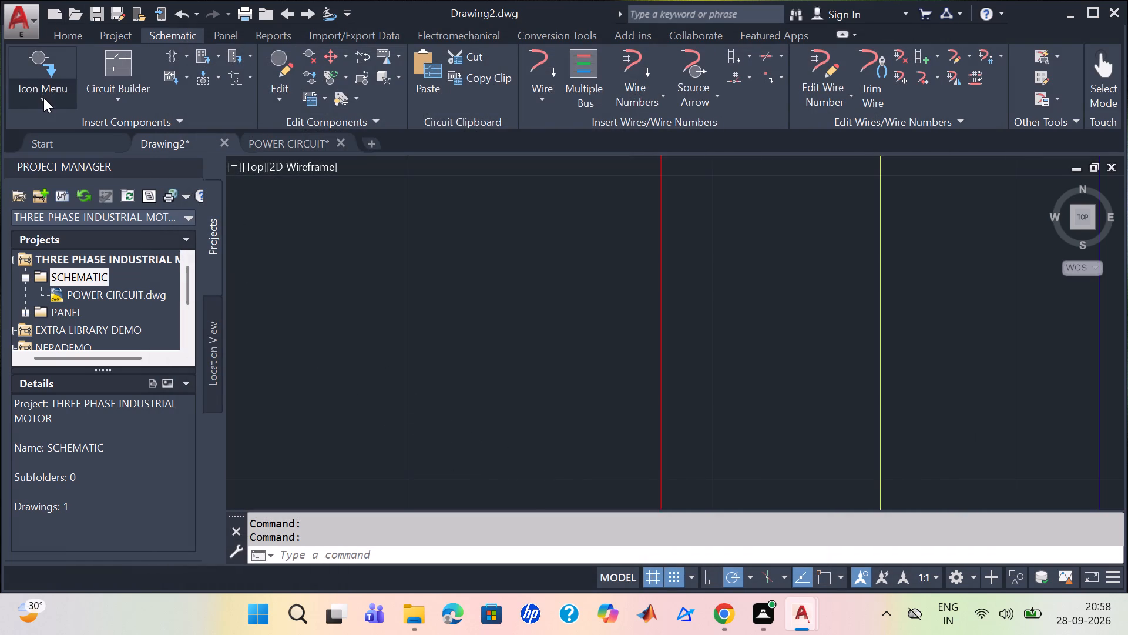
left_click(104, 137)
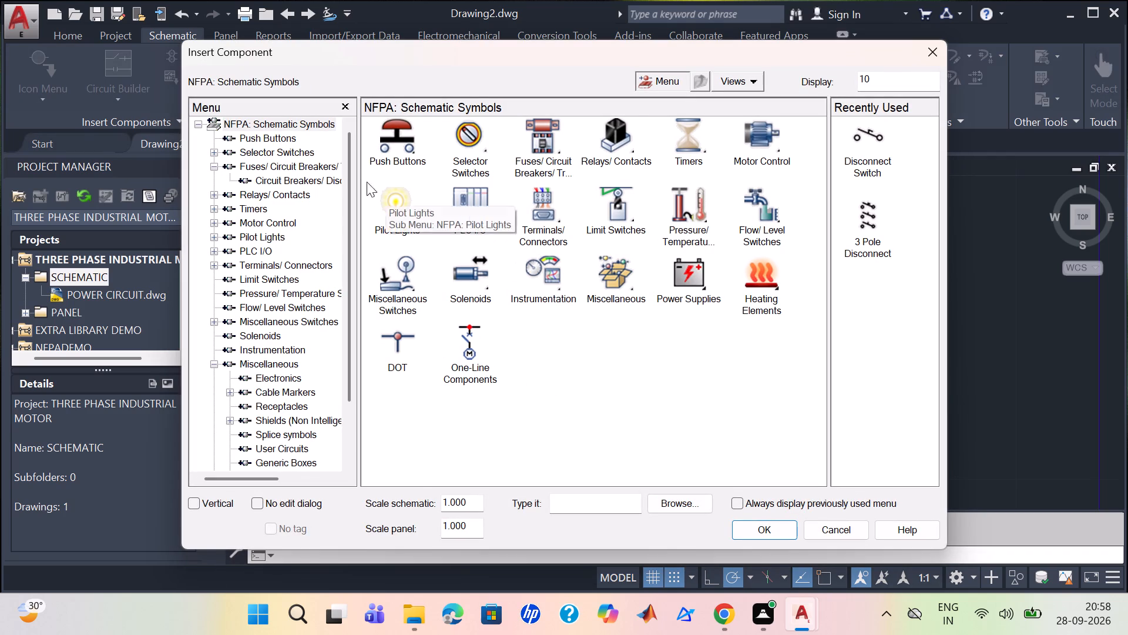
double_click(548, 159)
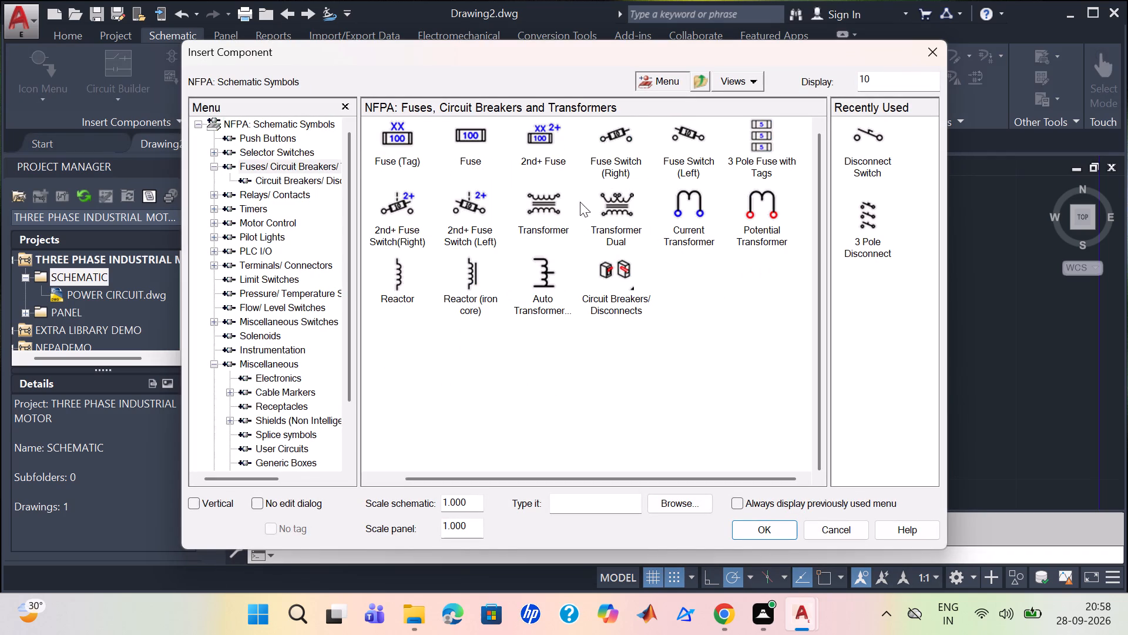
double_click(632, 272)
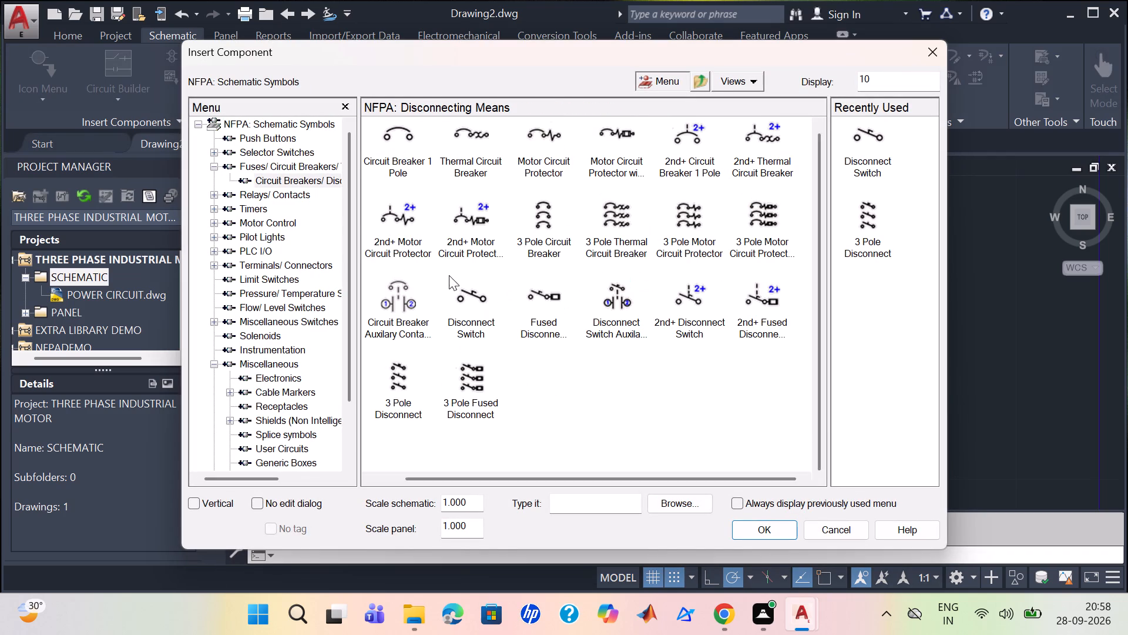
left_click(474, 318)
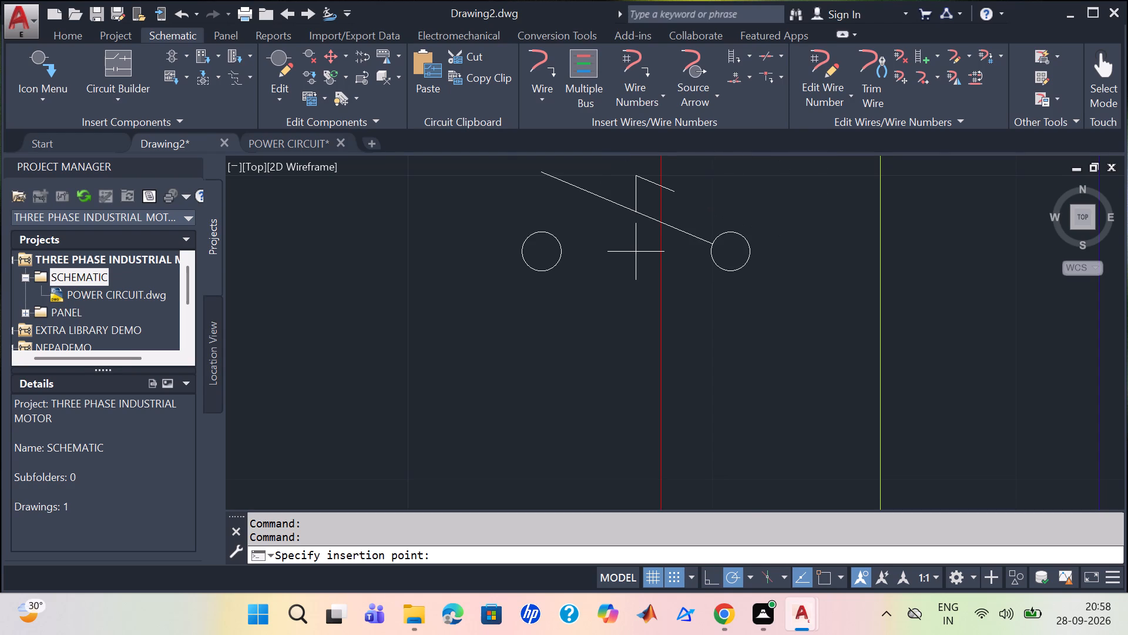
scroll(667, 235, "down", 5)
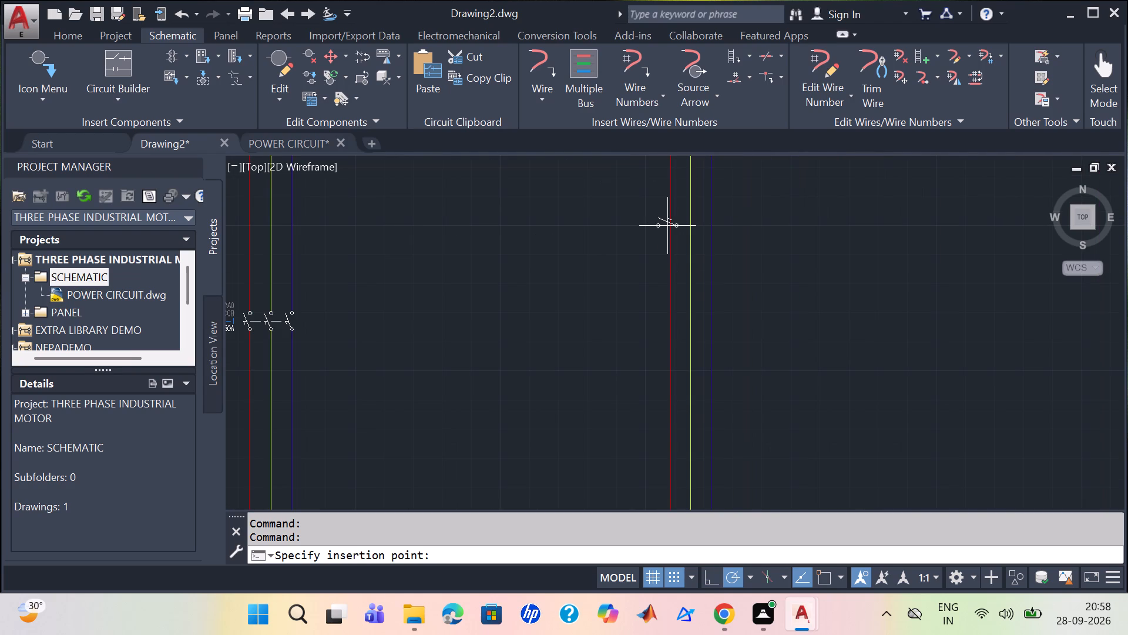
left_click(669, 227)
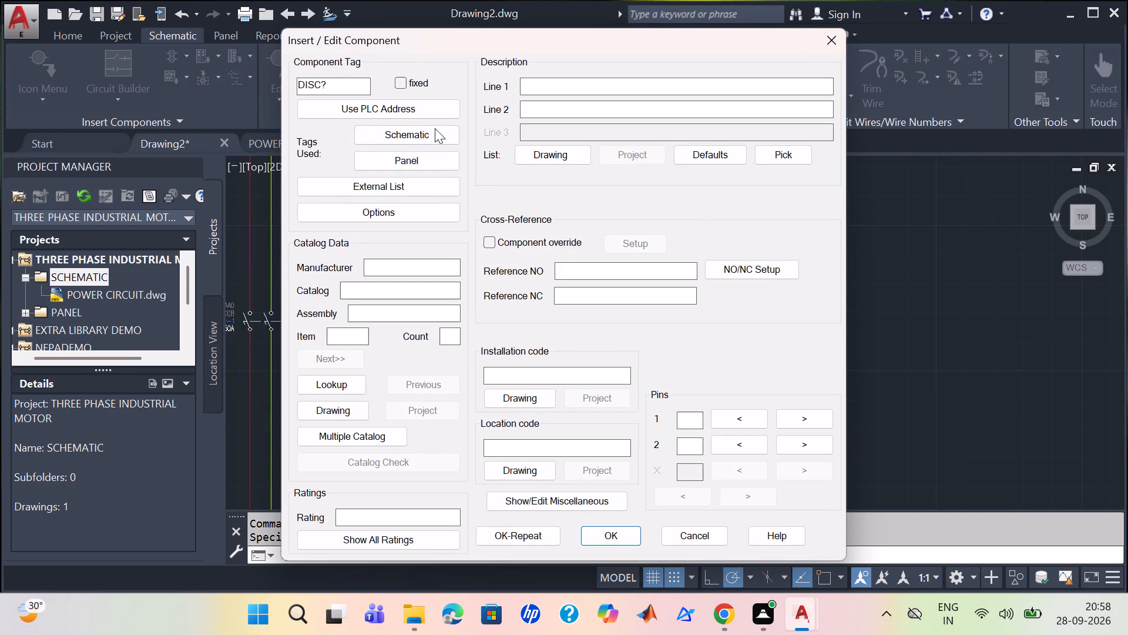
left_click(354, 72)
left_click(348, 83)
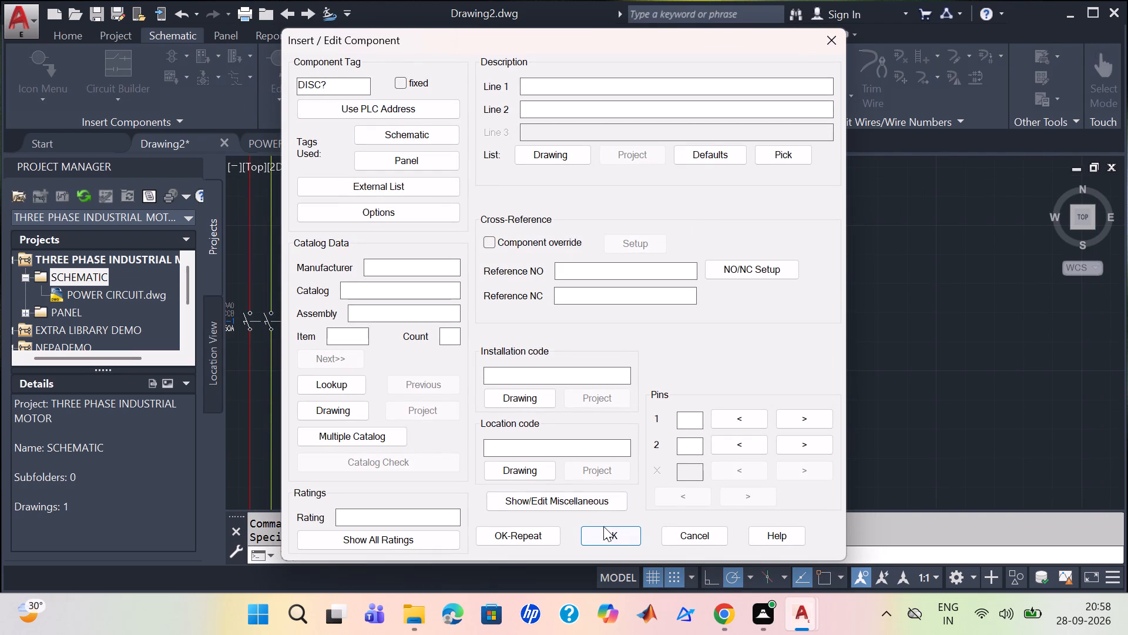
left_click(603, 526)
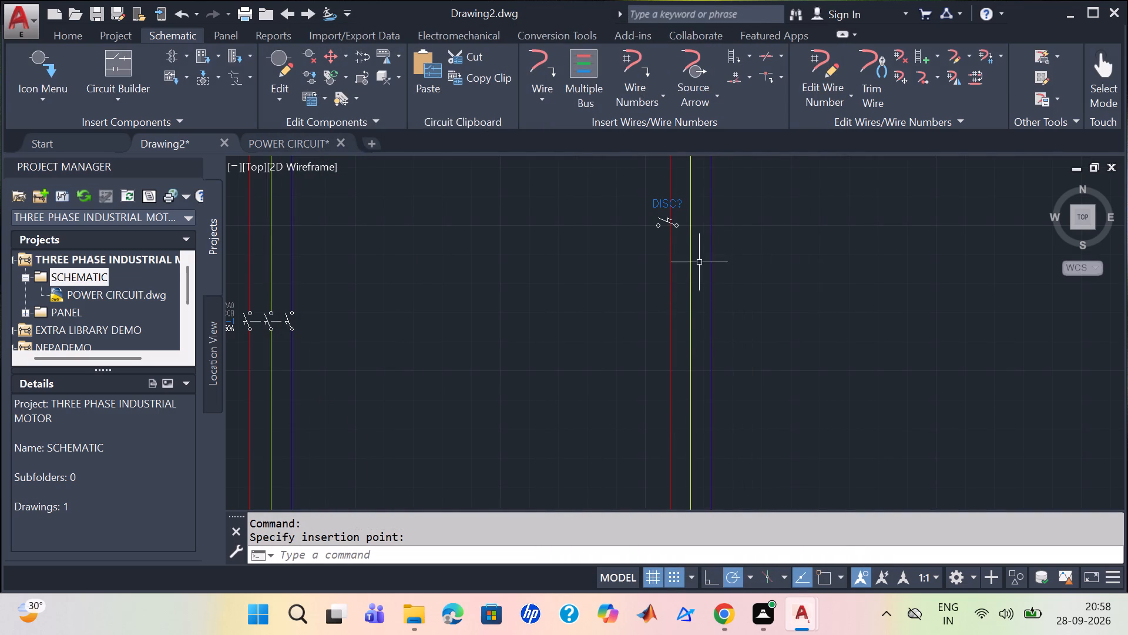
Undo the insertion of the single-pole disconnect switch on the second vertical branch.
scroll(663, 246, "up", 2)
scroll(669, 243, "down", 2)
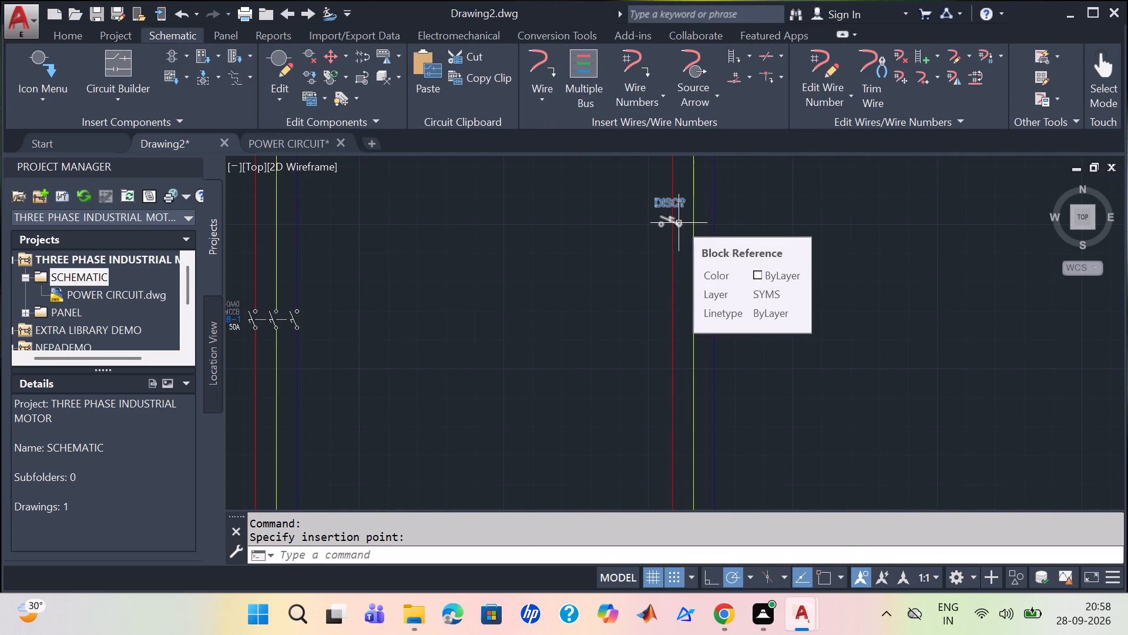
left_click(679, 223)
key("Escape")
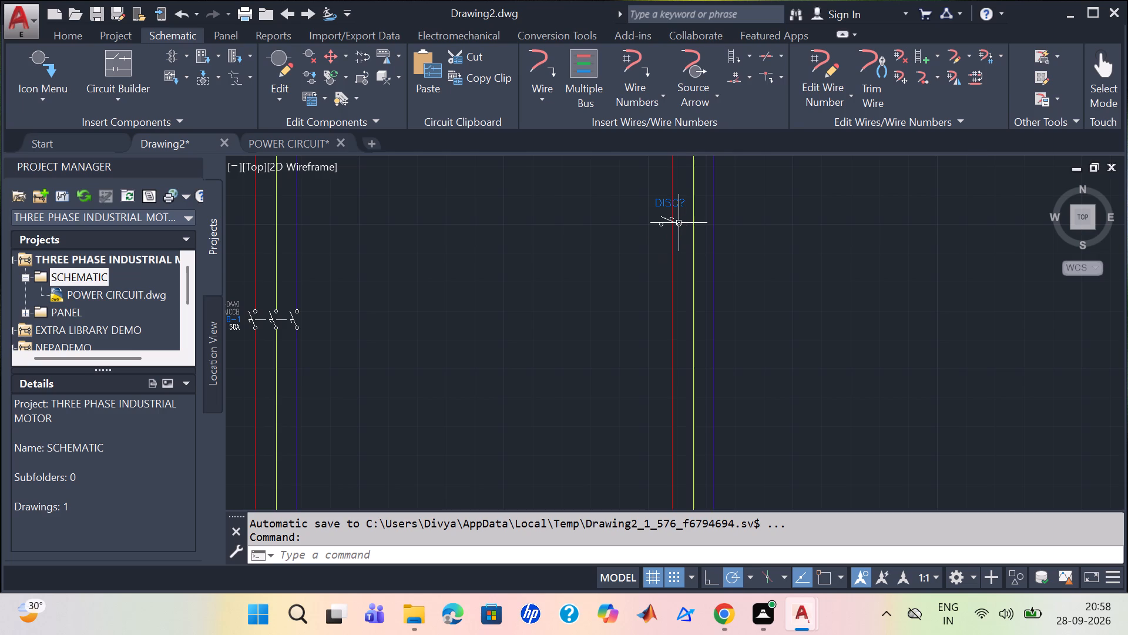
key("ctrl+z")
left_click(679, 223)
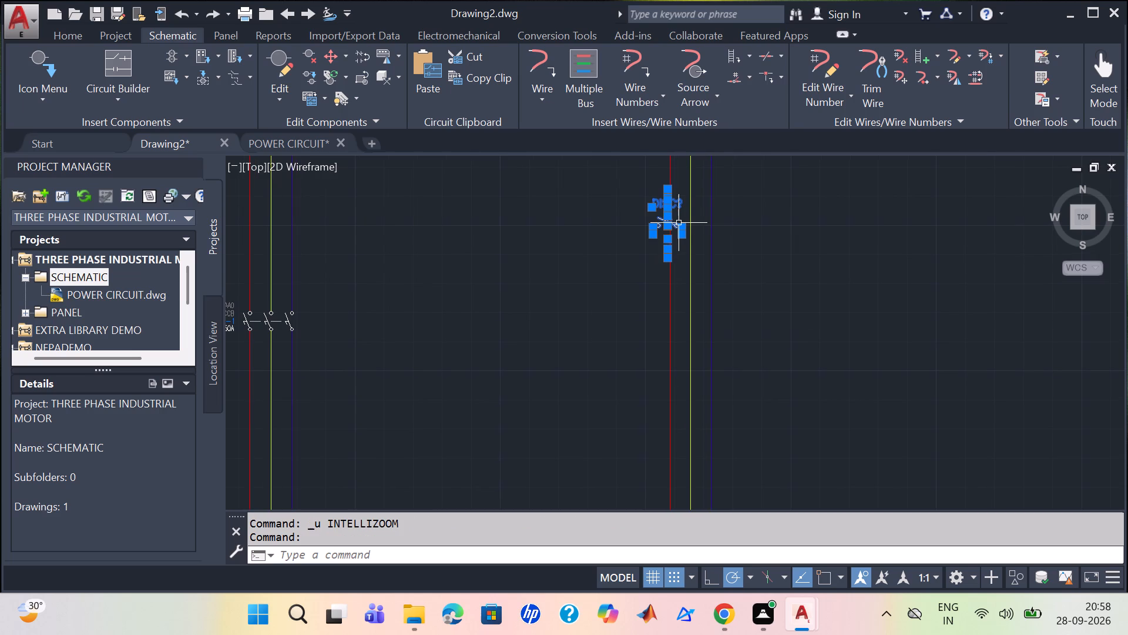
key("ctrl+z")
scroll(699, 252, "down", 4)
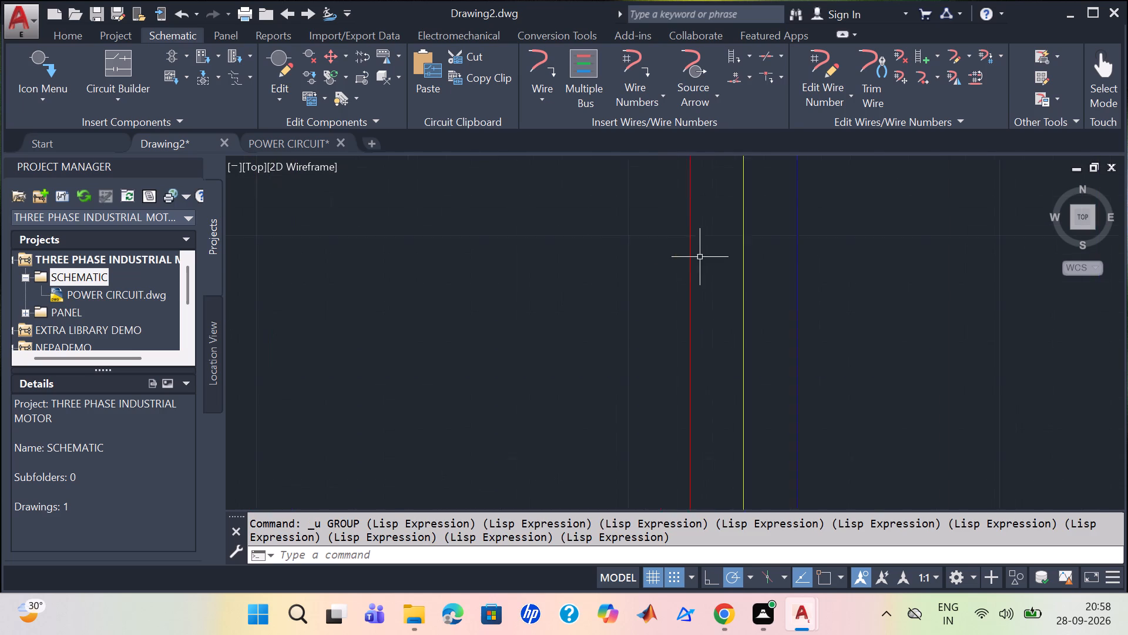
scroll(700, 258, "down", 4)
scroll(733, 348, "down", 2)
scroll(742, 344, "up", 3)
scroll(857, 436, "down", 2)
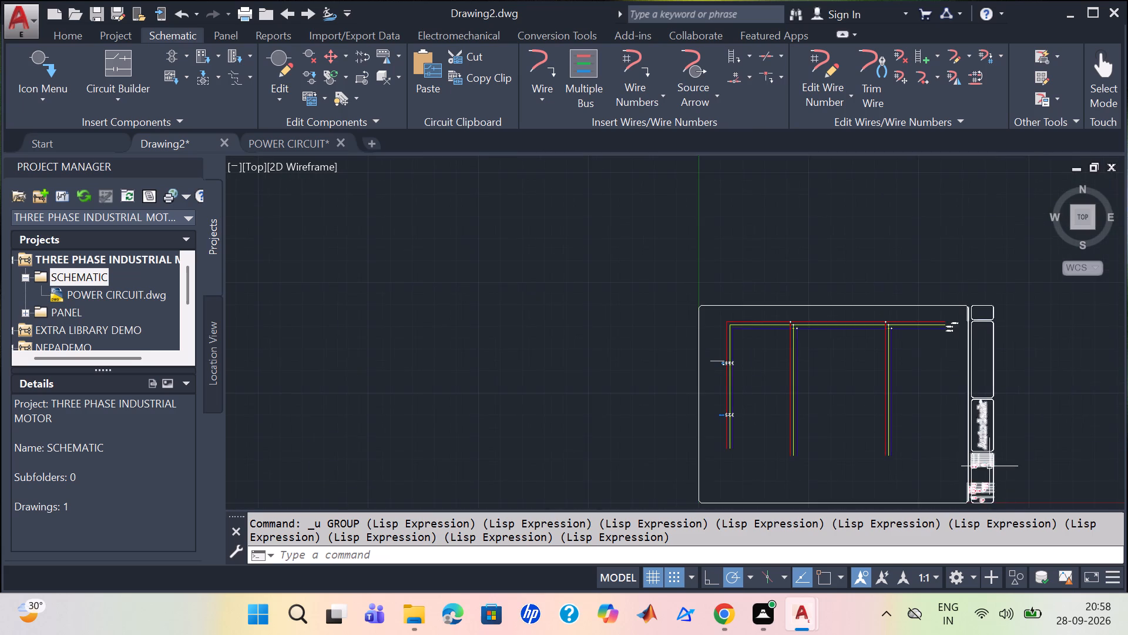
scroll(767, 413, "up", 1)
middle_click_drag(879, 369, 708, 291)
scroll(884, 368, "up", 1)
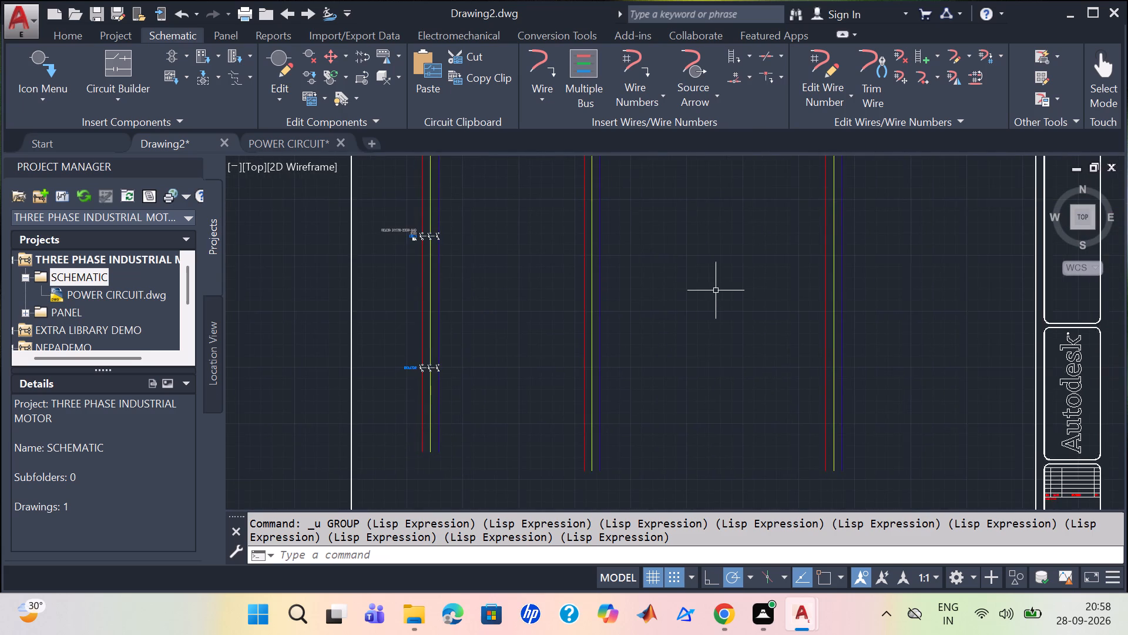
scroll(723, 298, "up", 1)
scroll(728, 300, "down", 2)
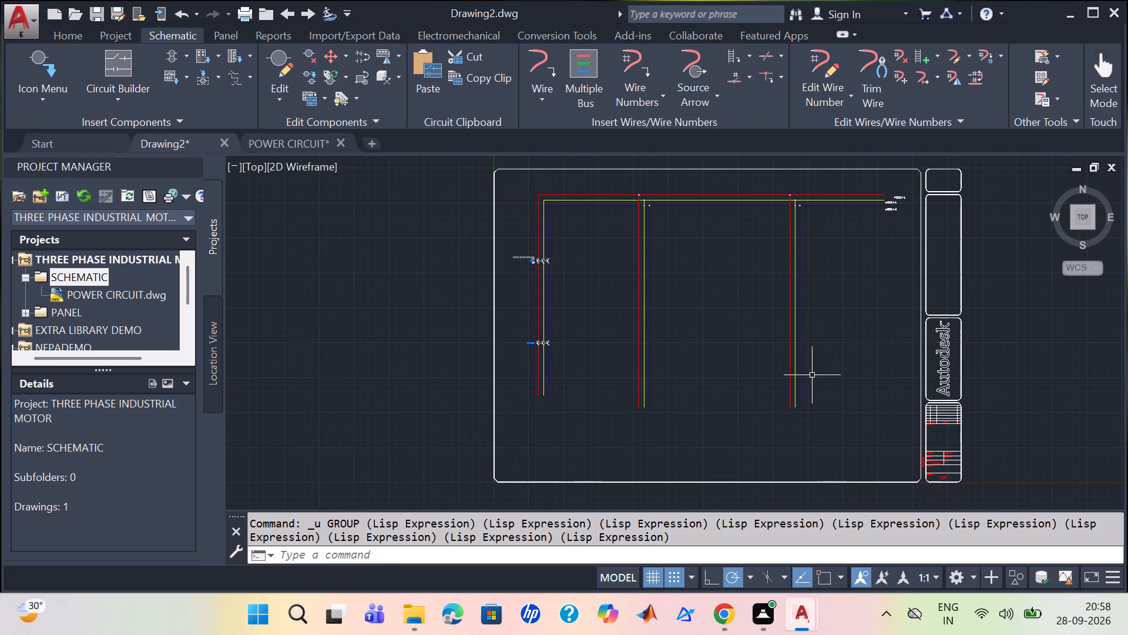
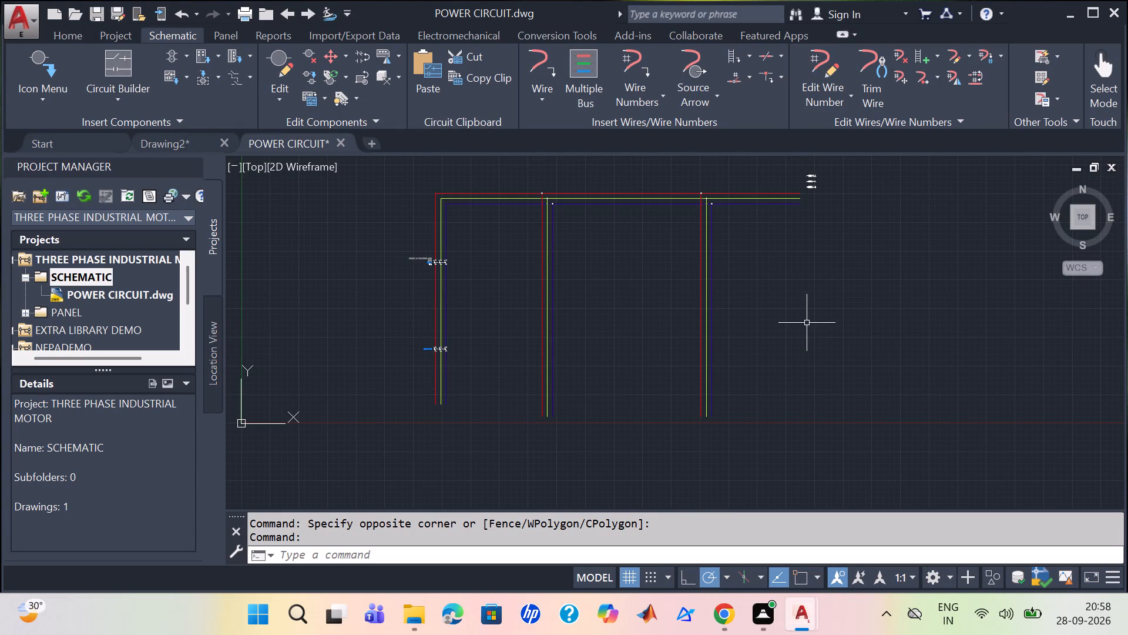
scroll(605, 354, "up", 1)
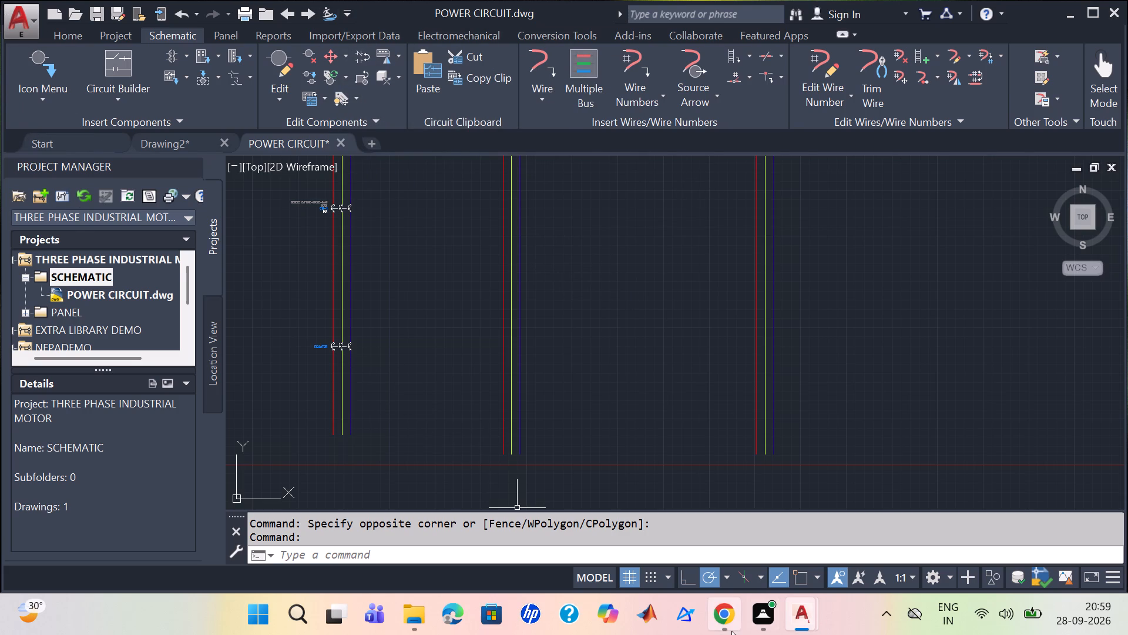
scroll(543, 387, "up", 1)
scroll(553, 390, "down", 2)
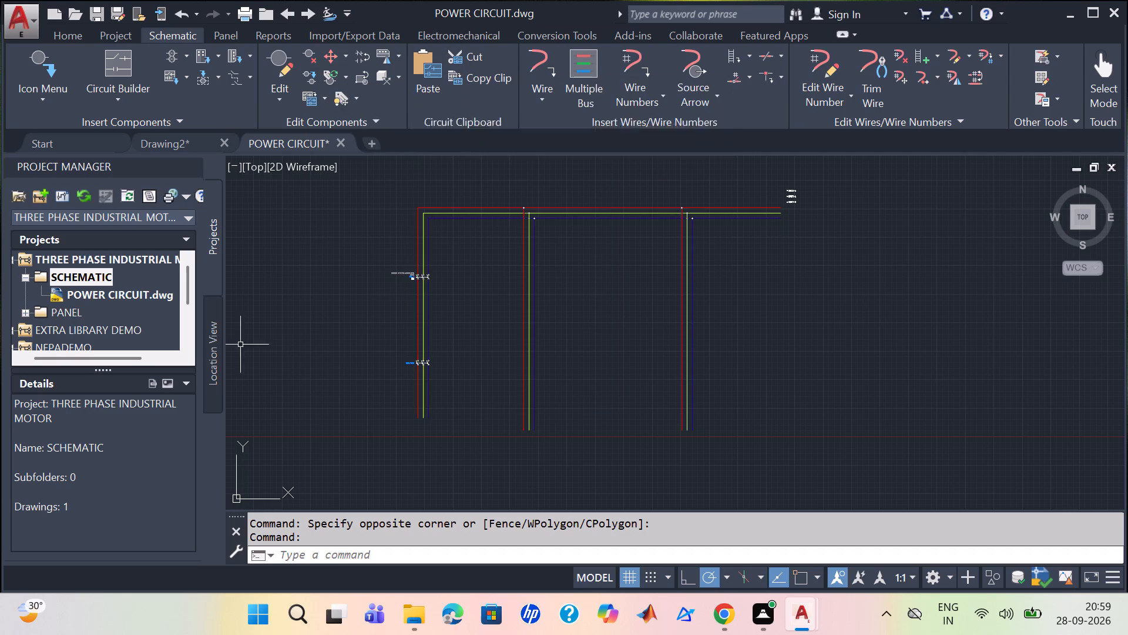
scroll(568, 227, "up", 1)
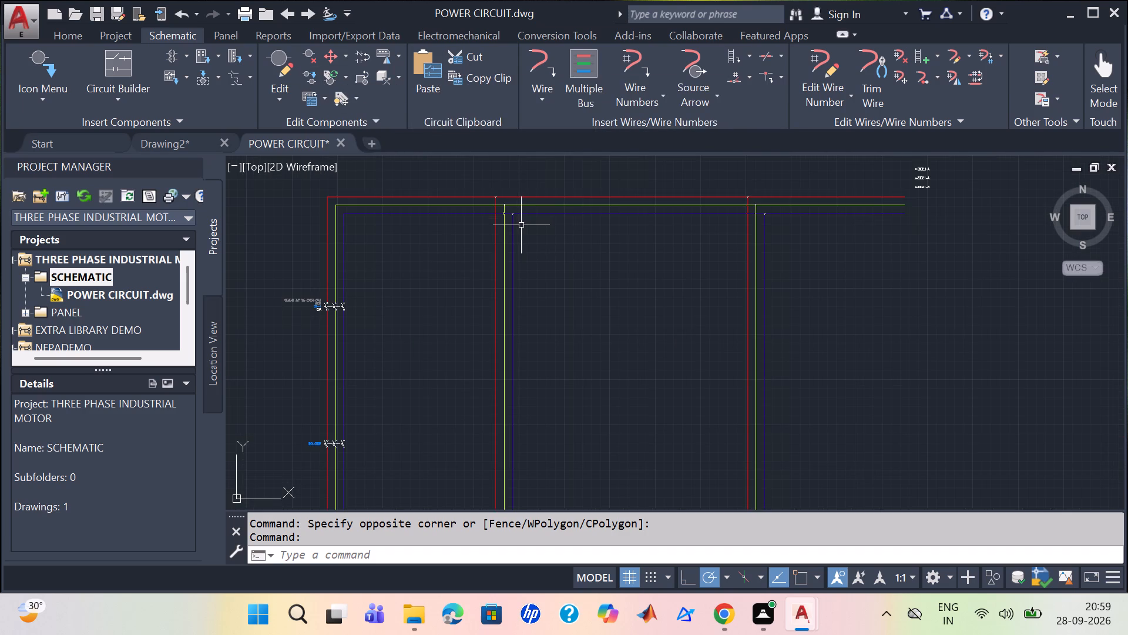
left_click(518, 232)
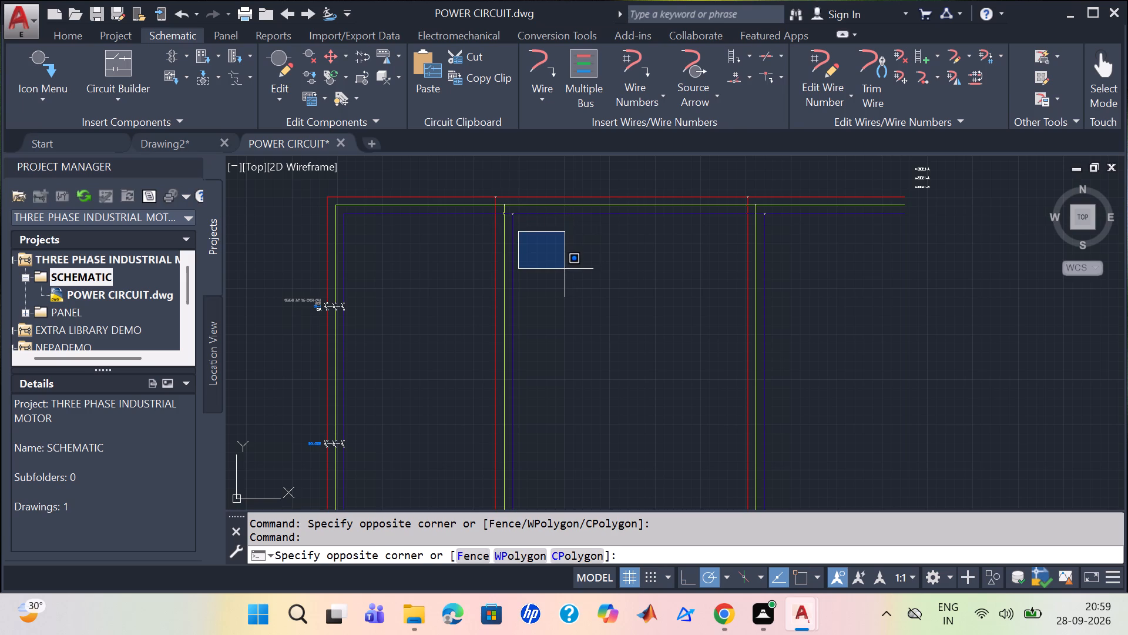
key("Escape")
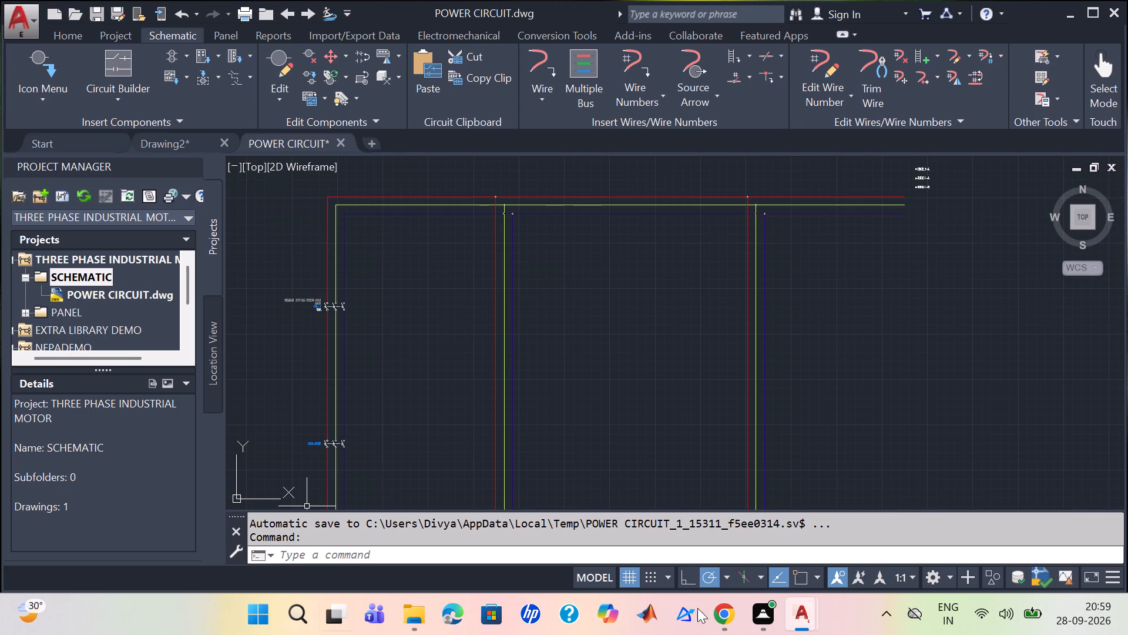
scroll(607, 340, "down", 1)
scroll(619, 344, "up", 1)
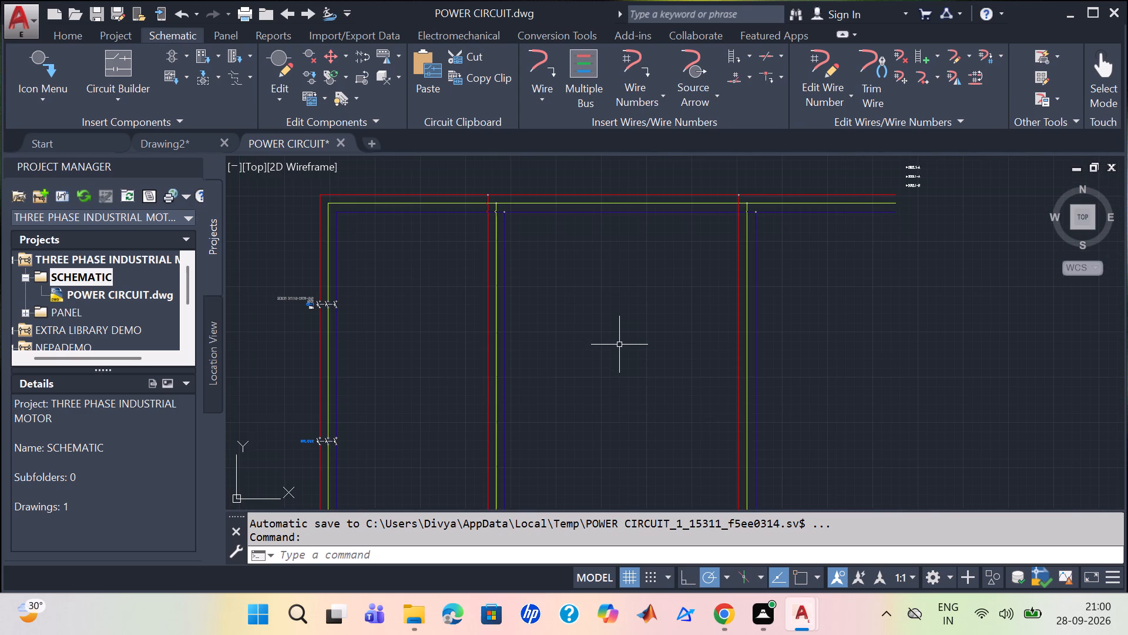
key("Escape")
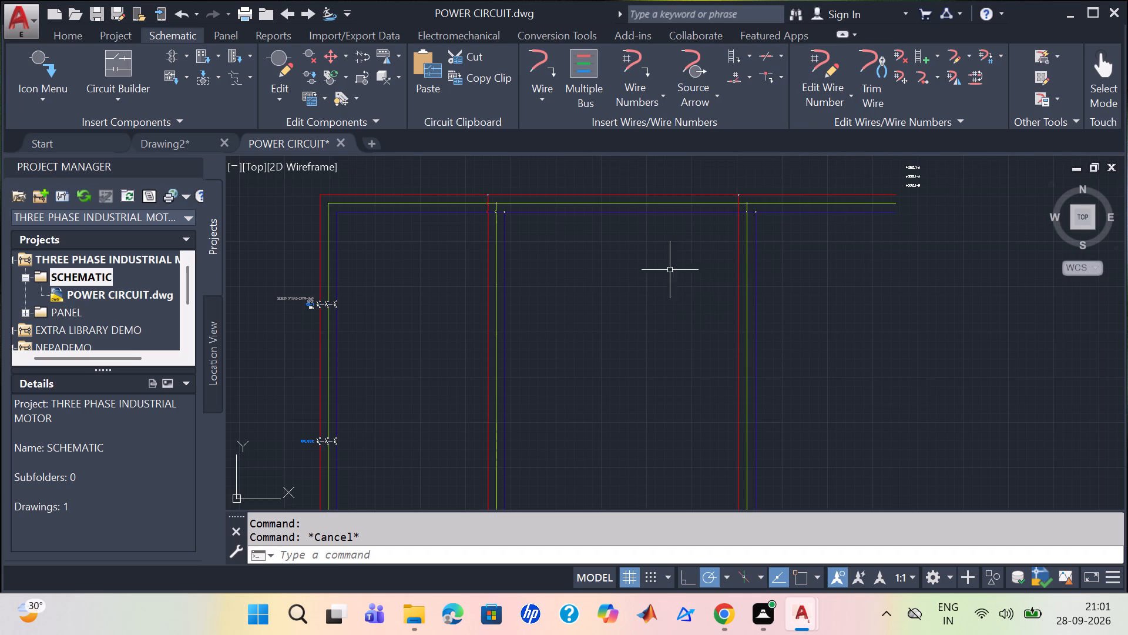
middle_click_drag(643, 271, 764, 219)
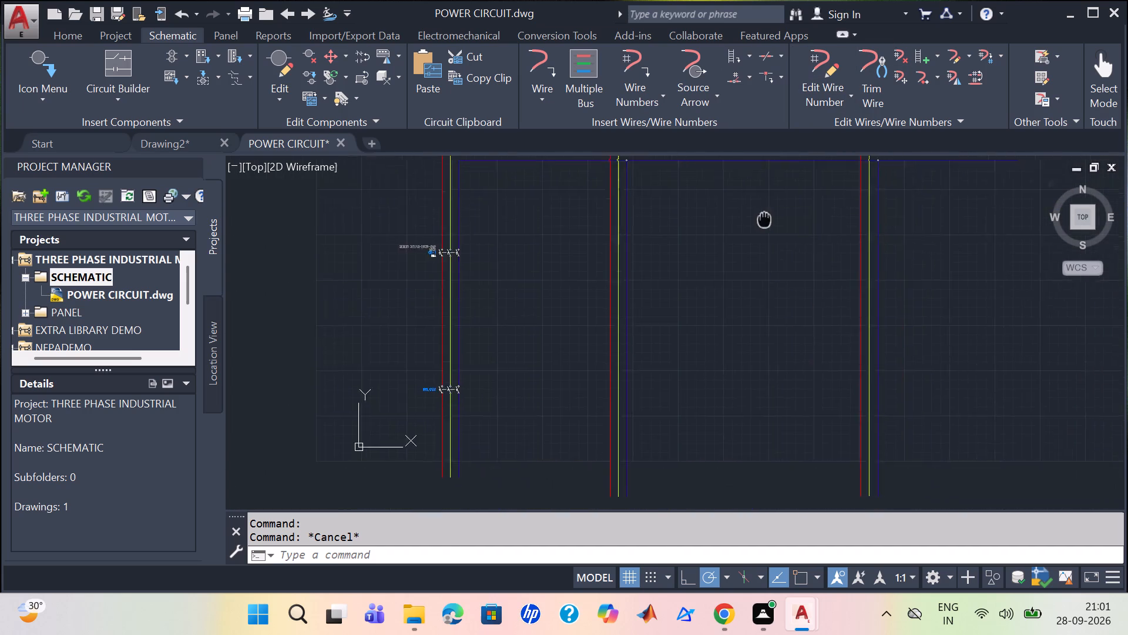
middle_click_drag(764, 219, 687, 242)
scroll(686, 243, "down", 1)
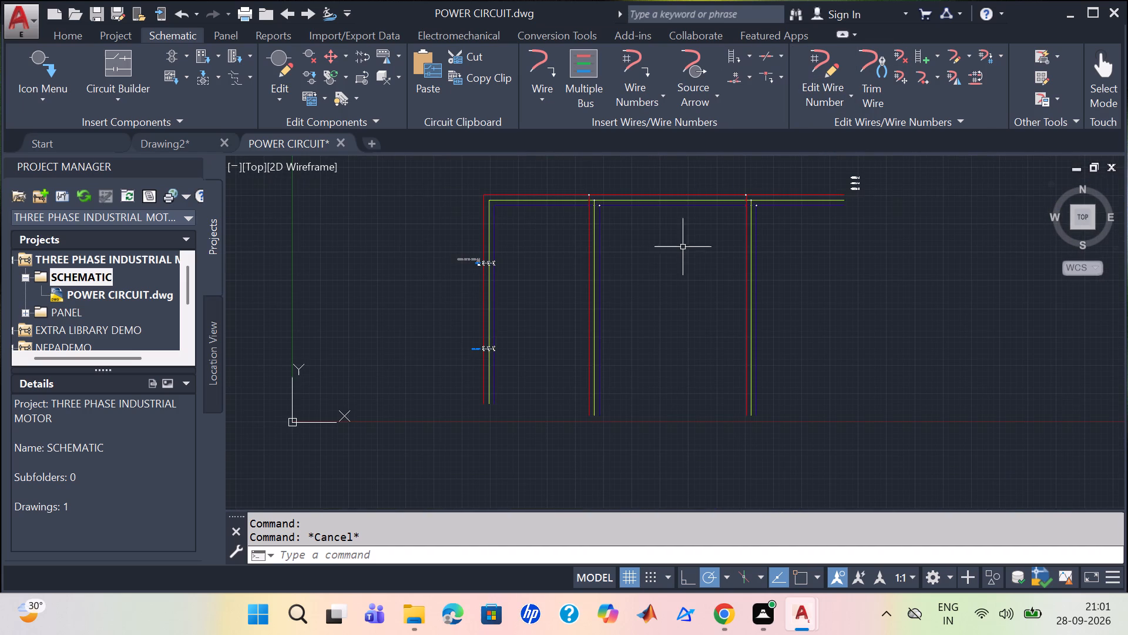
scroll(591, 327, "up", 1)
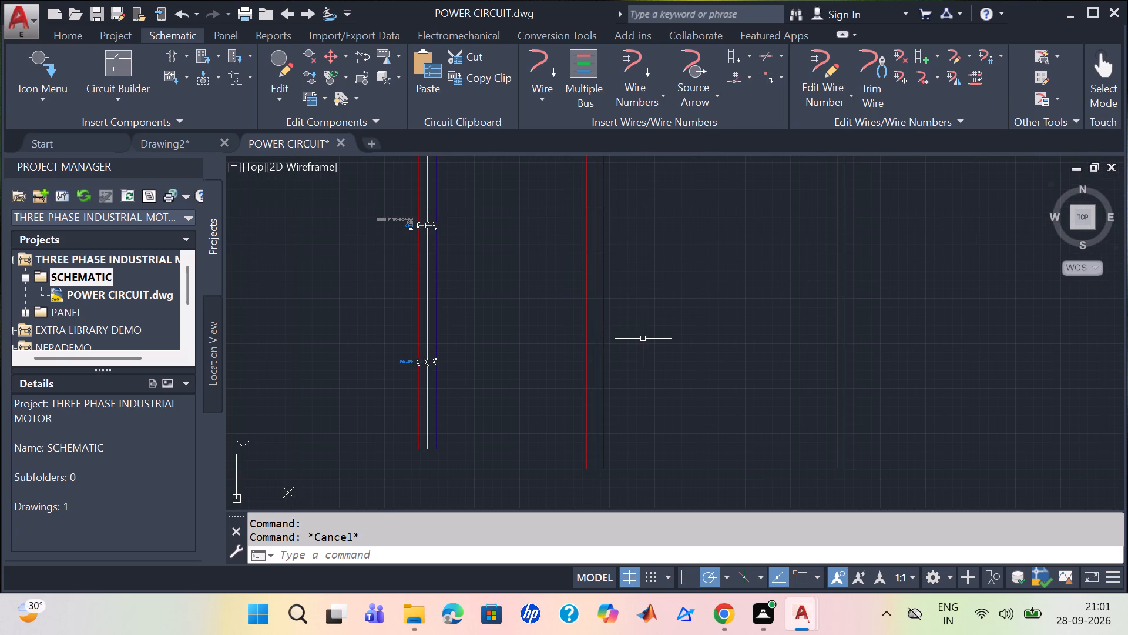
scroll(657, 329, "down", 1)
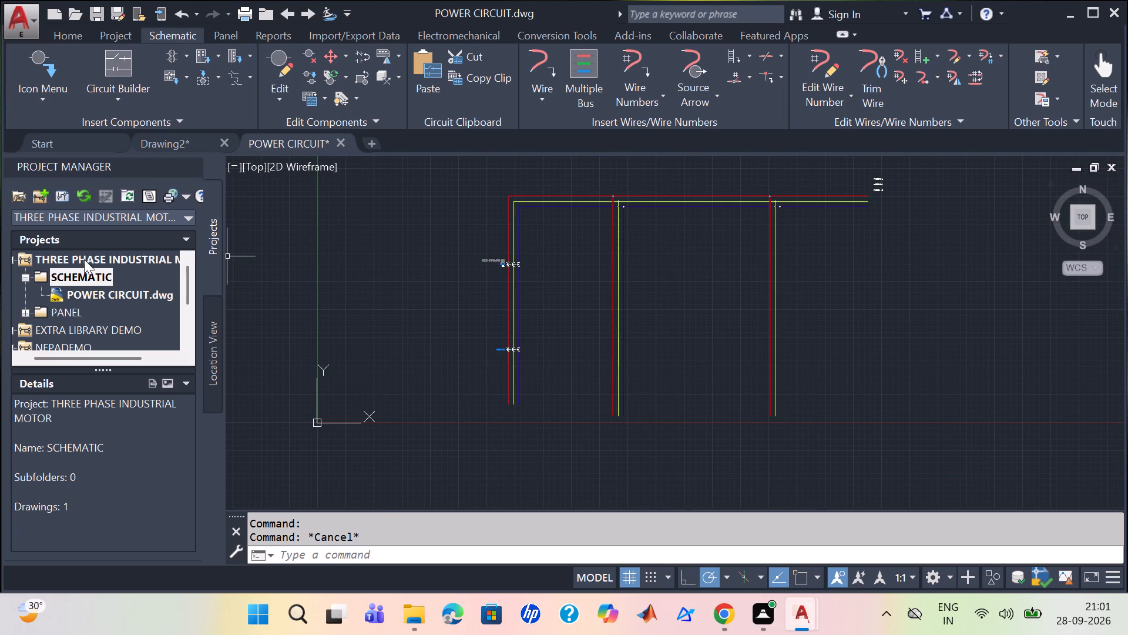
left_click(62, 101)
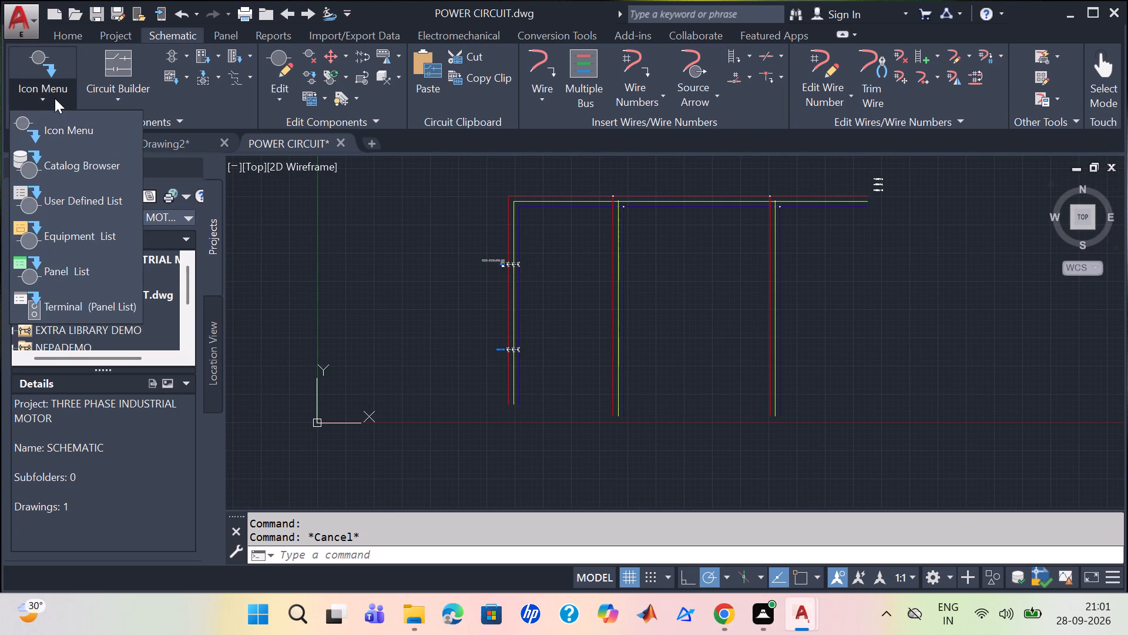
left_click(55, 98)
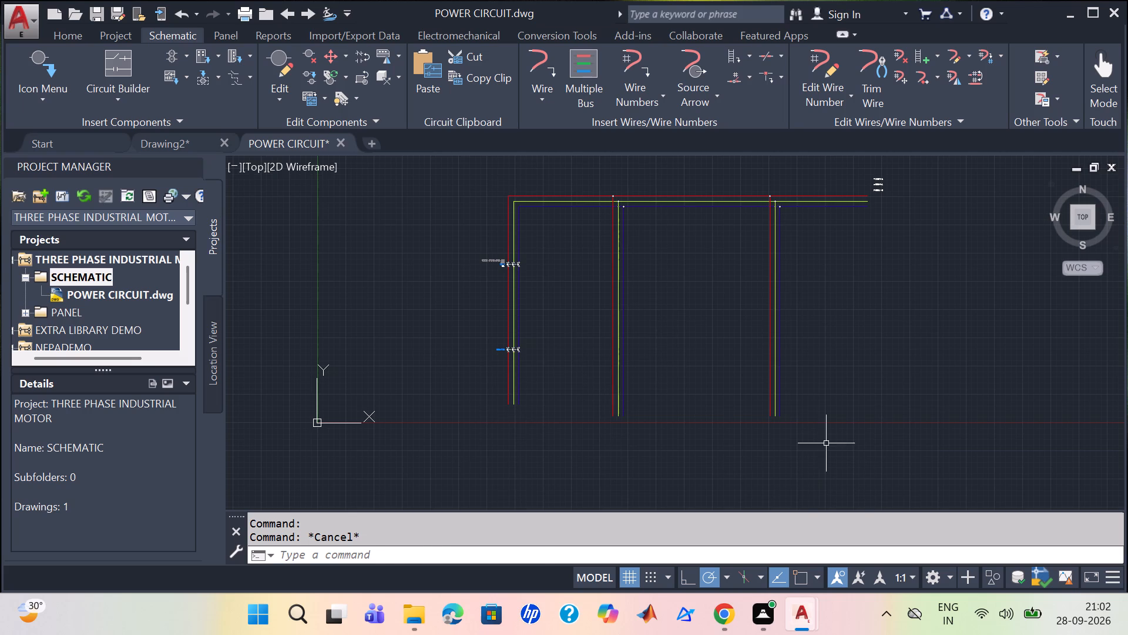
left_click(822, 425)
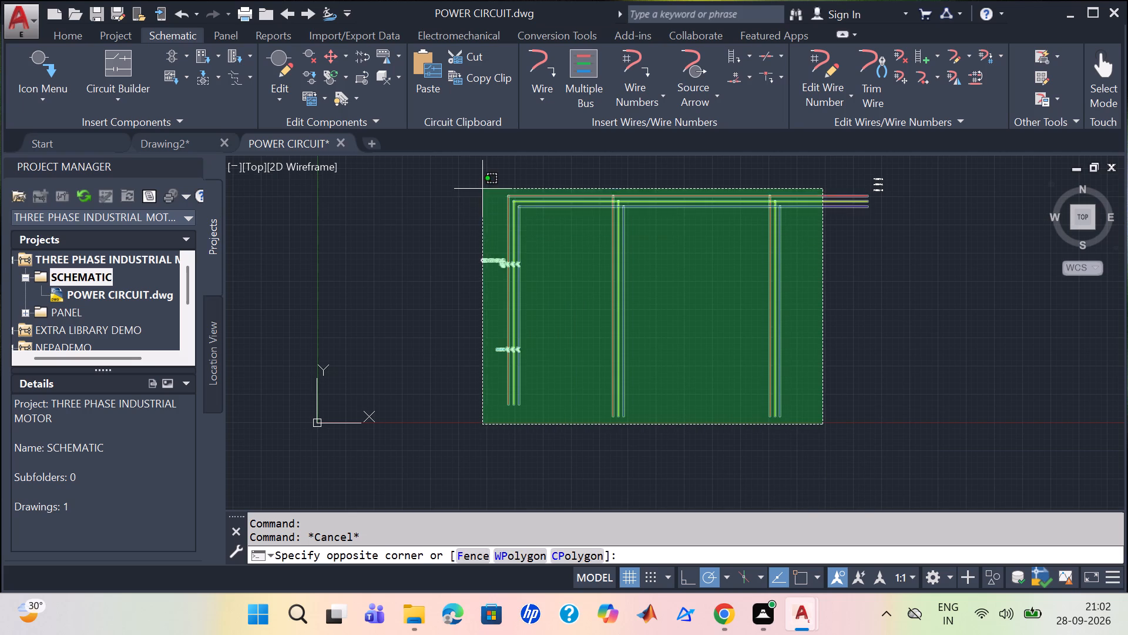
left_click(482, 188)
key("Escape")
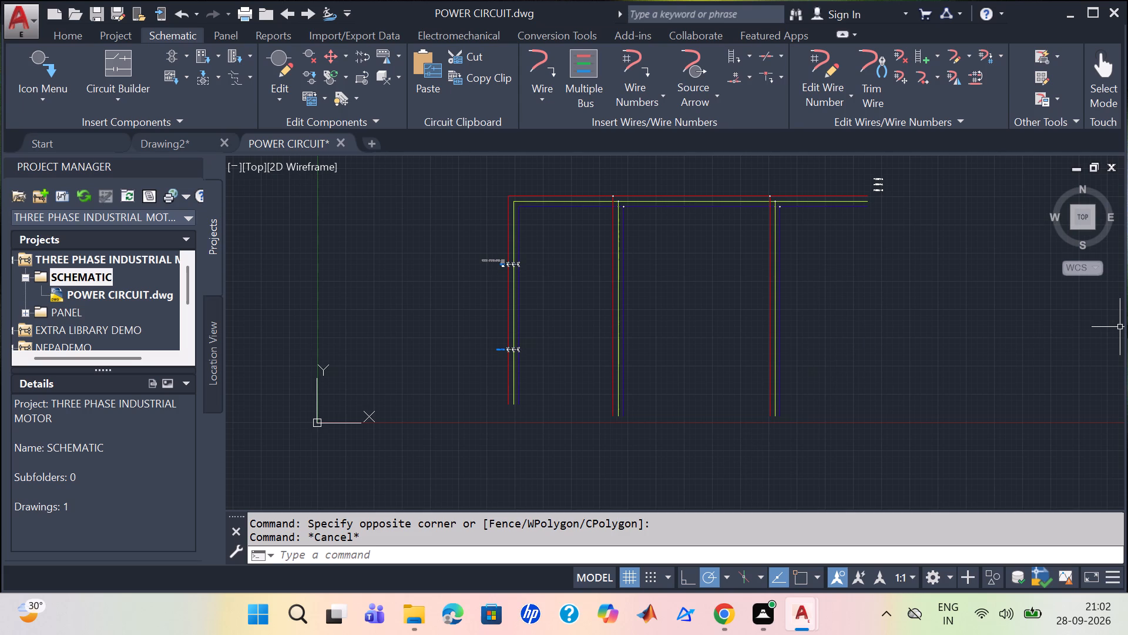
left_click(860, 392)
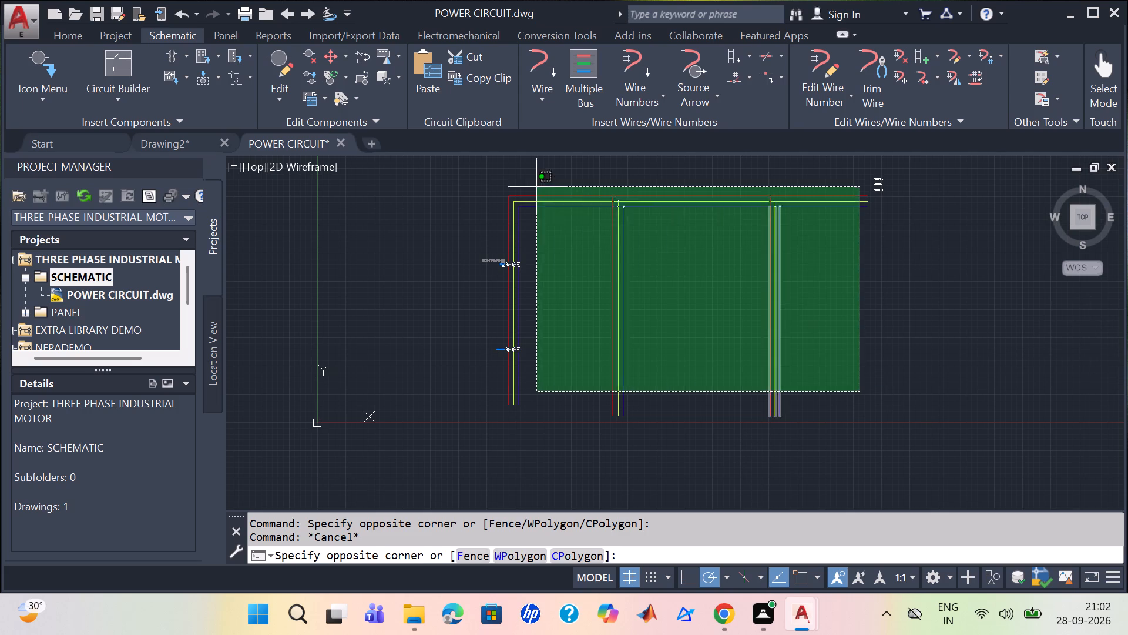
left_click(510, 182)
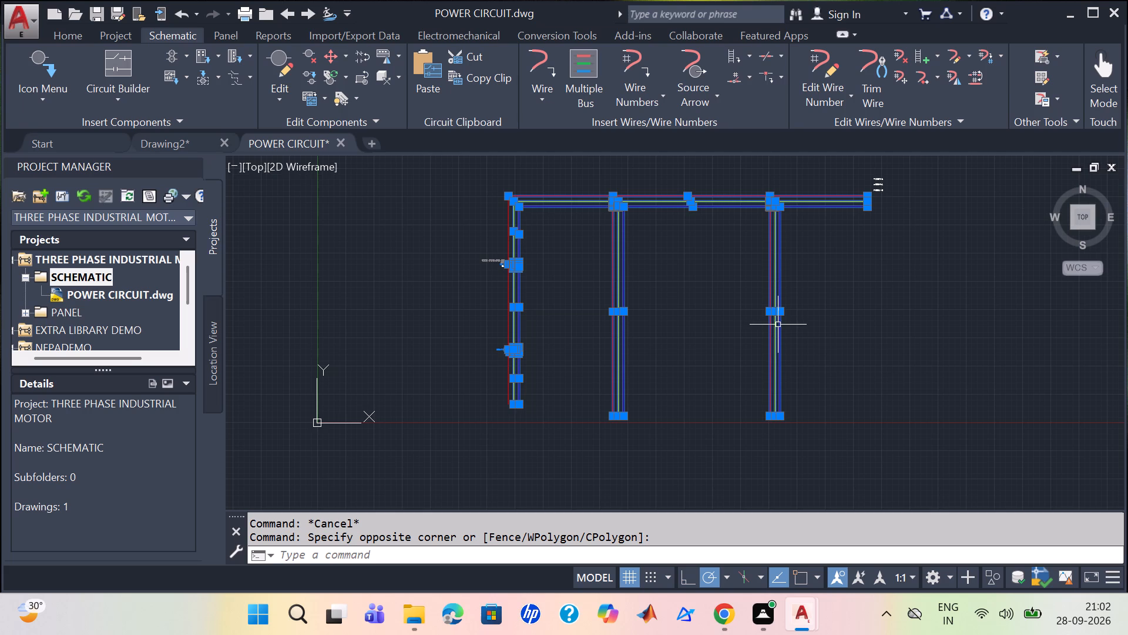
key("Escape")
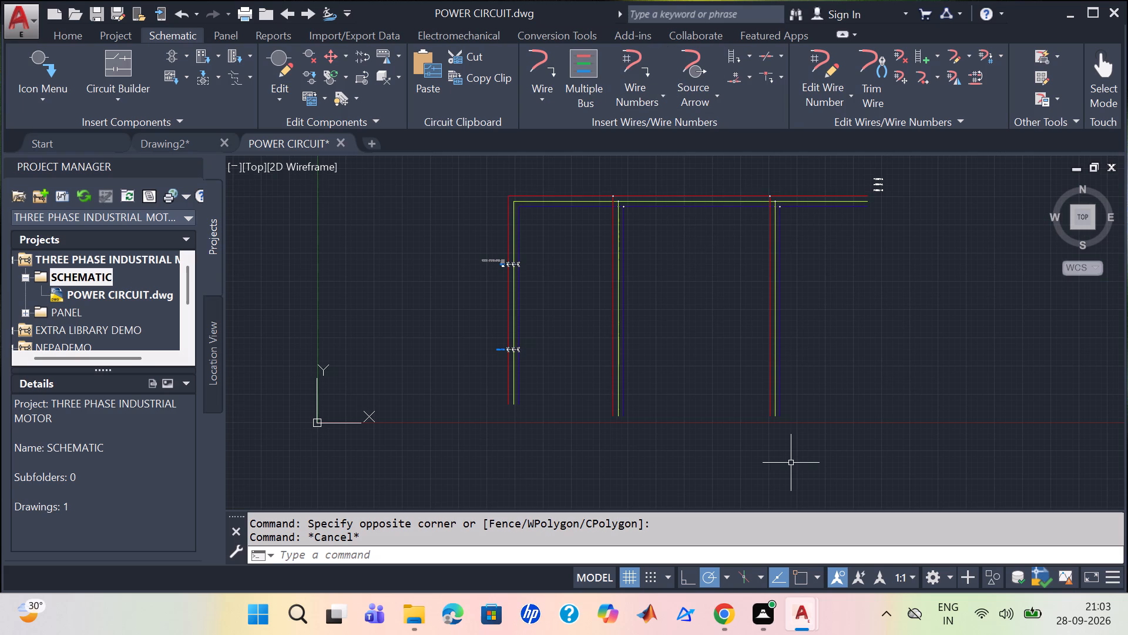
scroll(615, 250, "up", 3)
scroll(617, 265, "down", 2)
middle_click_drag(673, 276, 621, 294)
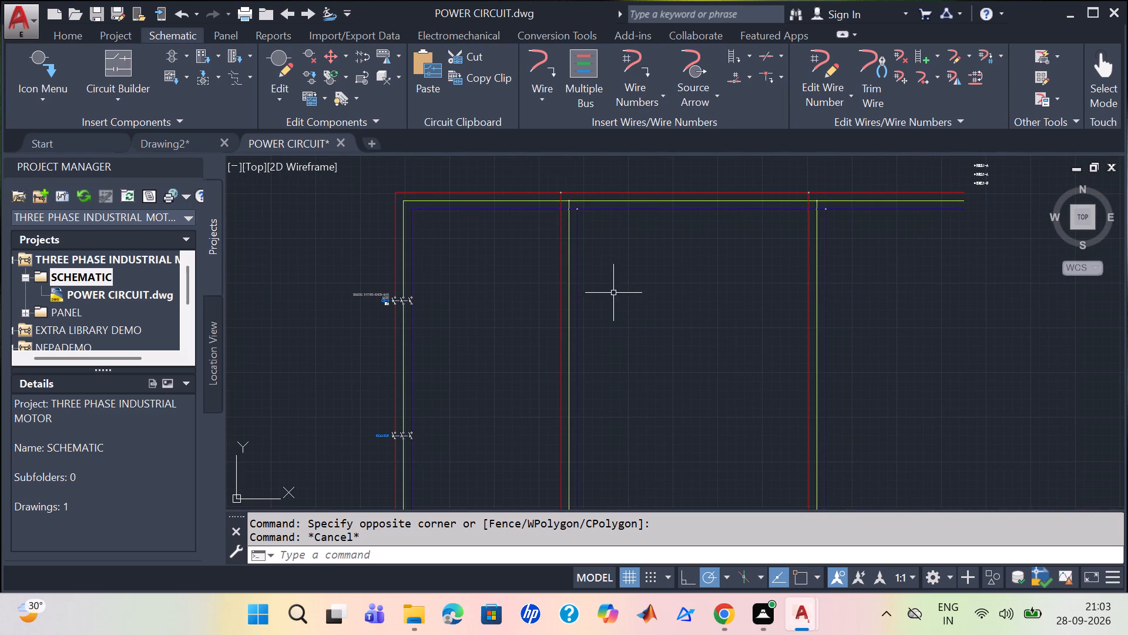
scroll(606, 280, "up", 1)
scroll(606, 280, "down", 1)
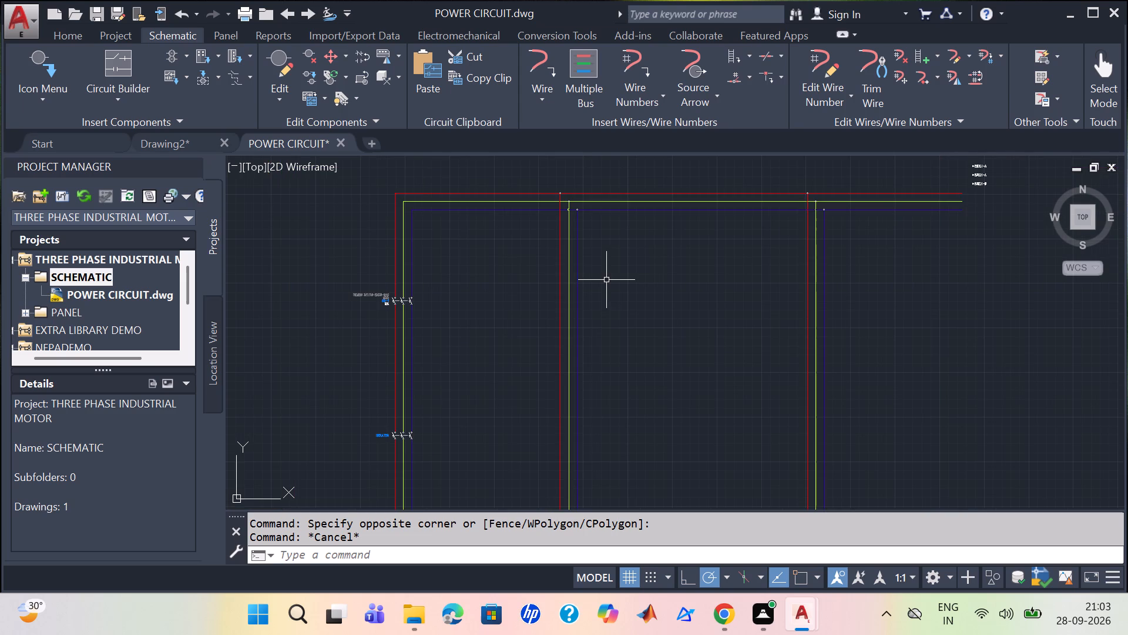
Undo the last four operations on the power circuit, back through the group scaling and the copy.
key("ctrl+z")
key("ctrl+z")
key("ctrl+z")
key("ctrl+z")
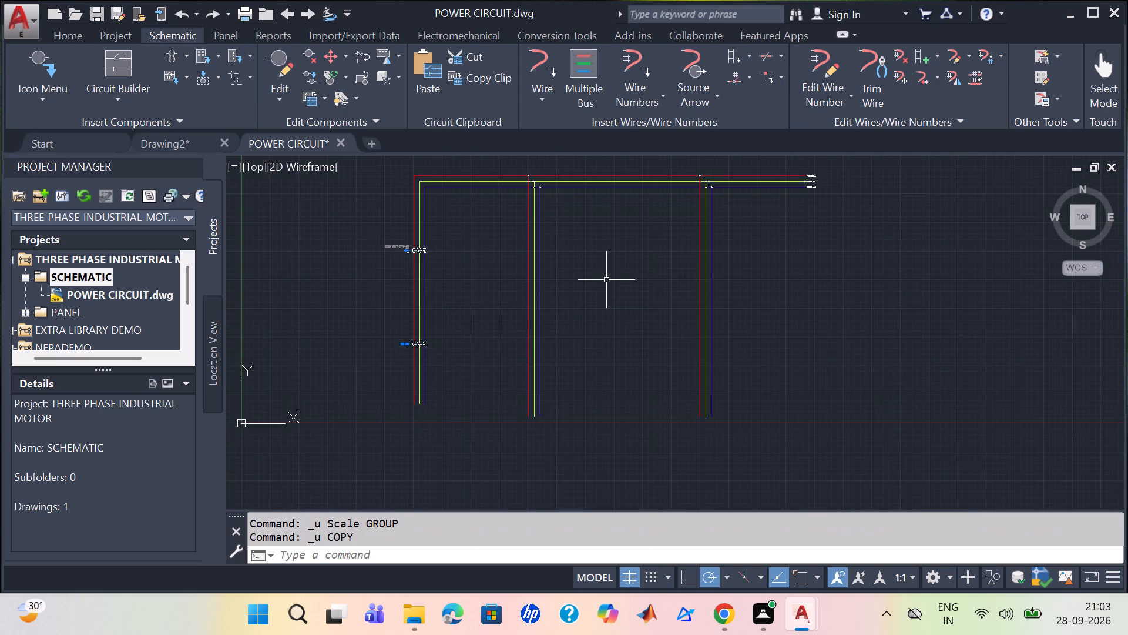
Examine the source arrows at the ends of the three horizontal phase wires and the overall branch layout.
scroll(824, 247, "up", 1, "ctrl")
middle_click_drag(822, 223, 824, 231, "ctrl")
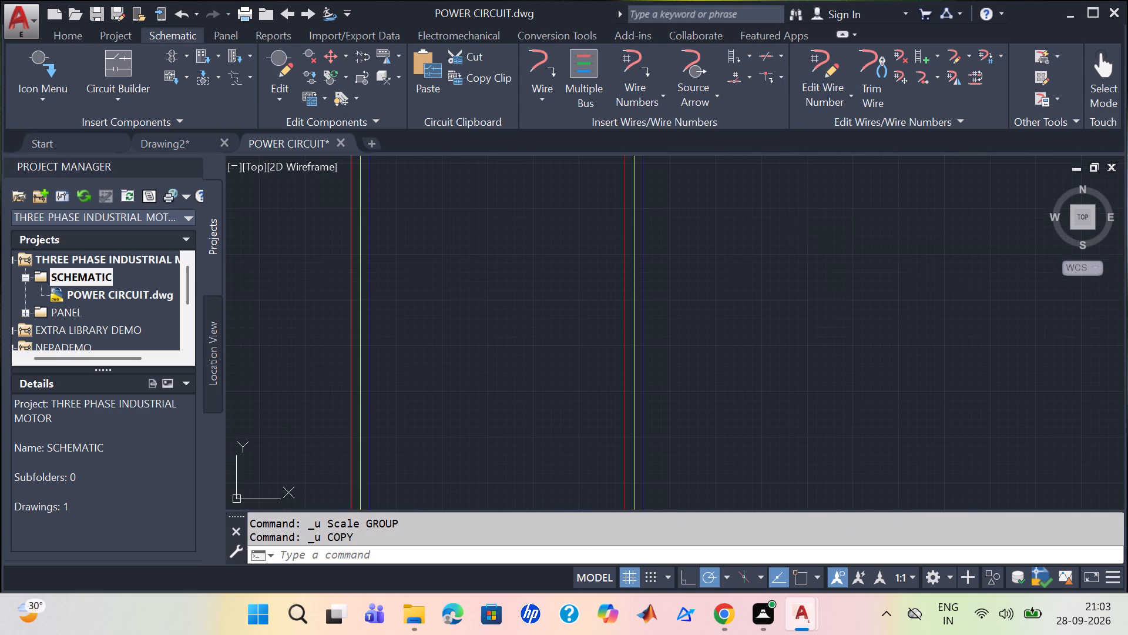
middle_click_drag(824, 231, 814, 490, "ctrl")
middle_click_drag(811, 358, 783, 199, "ctrl")
middle_click_drag(769, 225, 783, 430, "ctrl")
scroll(711, 371, "up", 2, "ctrl")
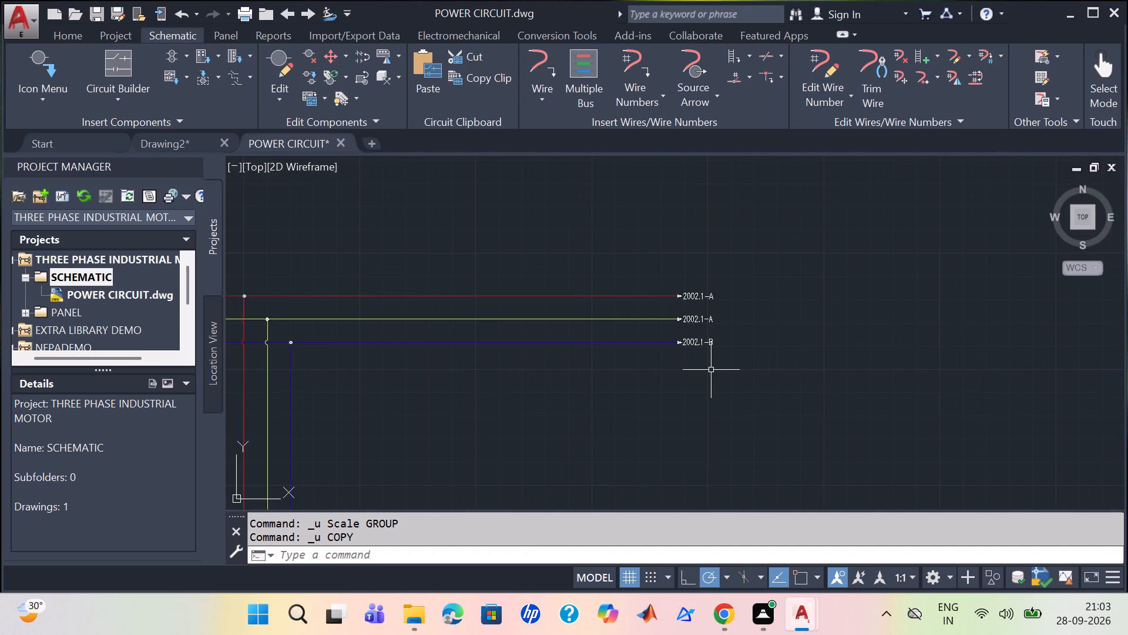
scroll(711, 370, "down", 3)
scroll(711, 370, "up", 1)
scroll(709, 367, "down", 2)
middle_click_drag(543, 428, 543, 429)
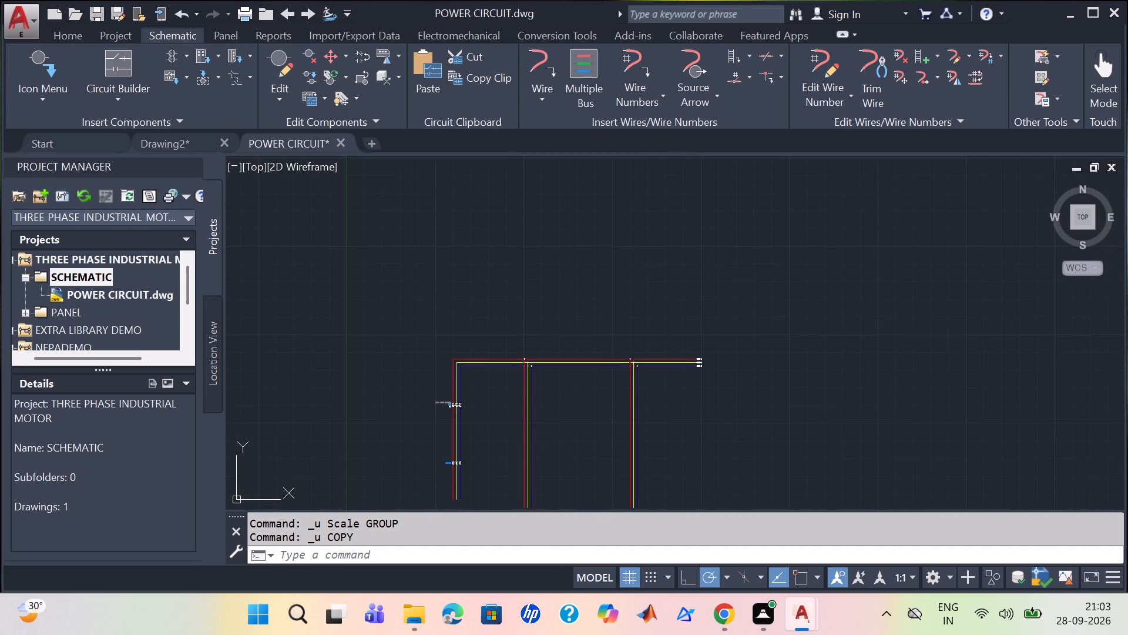
middle_click_drag(543, 429, 591, 400)
scroll(589, 395, "up", 1)
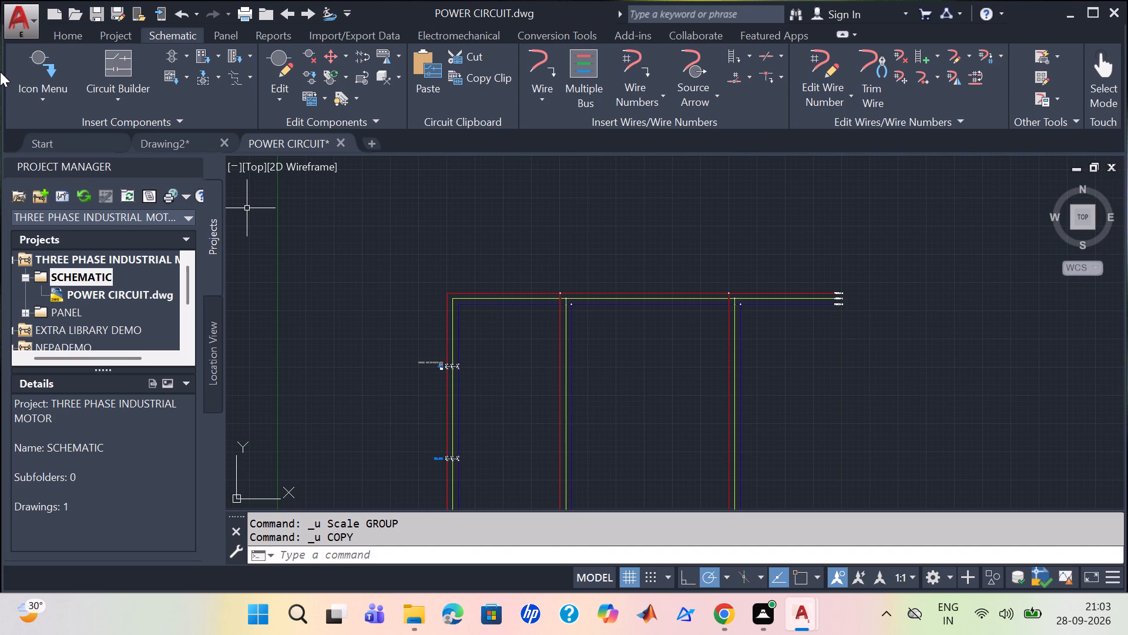
Insert a single-pole disconnect switch near the top of the second vertical branch's red wire, keeping tag DISC? and leaving catalog and description data blank.
left_click(35, 105)
left_click(100, 136)
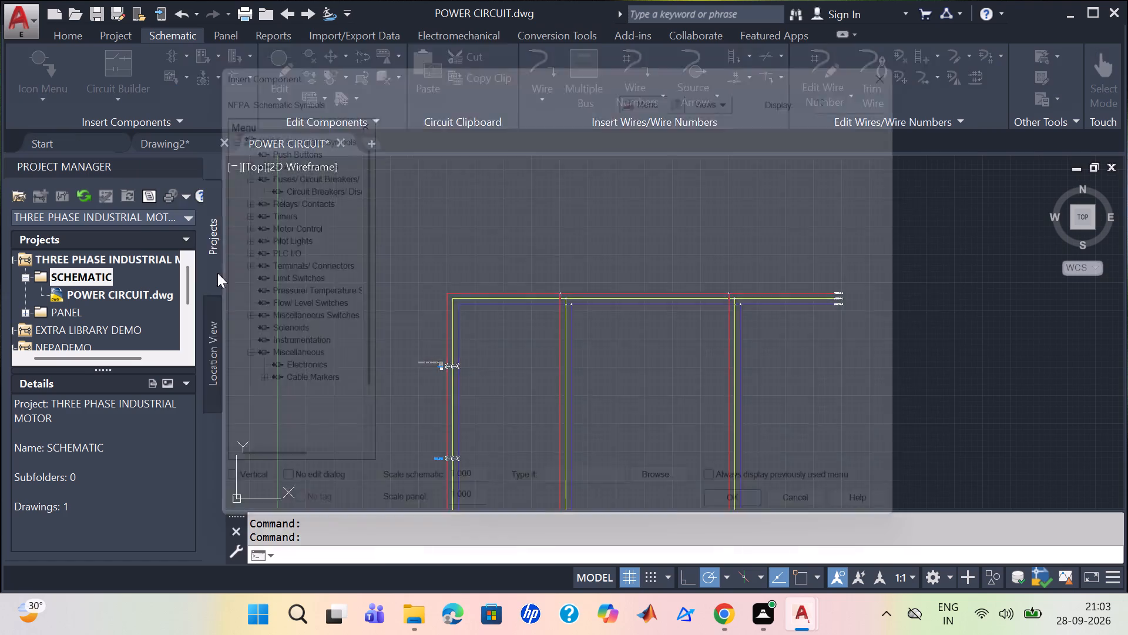
left_click(861, 168)
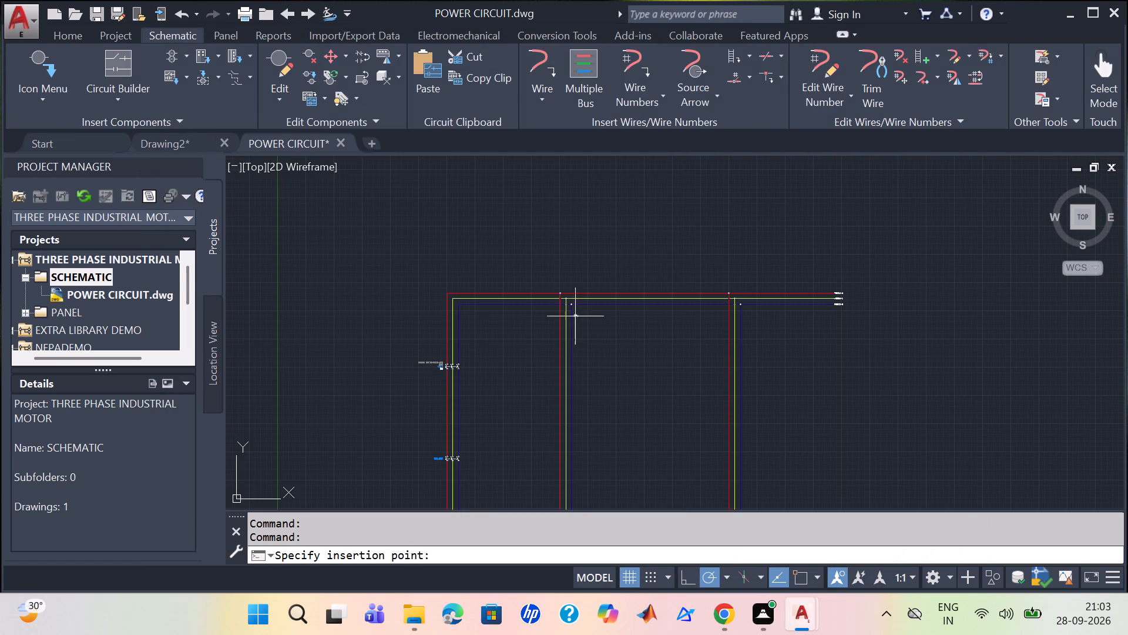
scroll(573, 340, "up", 4)
scroll(473, 397, "down", 2)
scroll(548, 384, "down", 1)
middle_click_drag(545, 391, 619, 362)
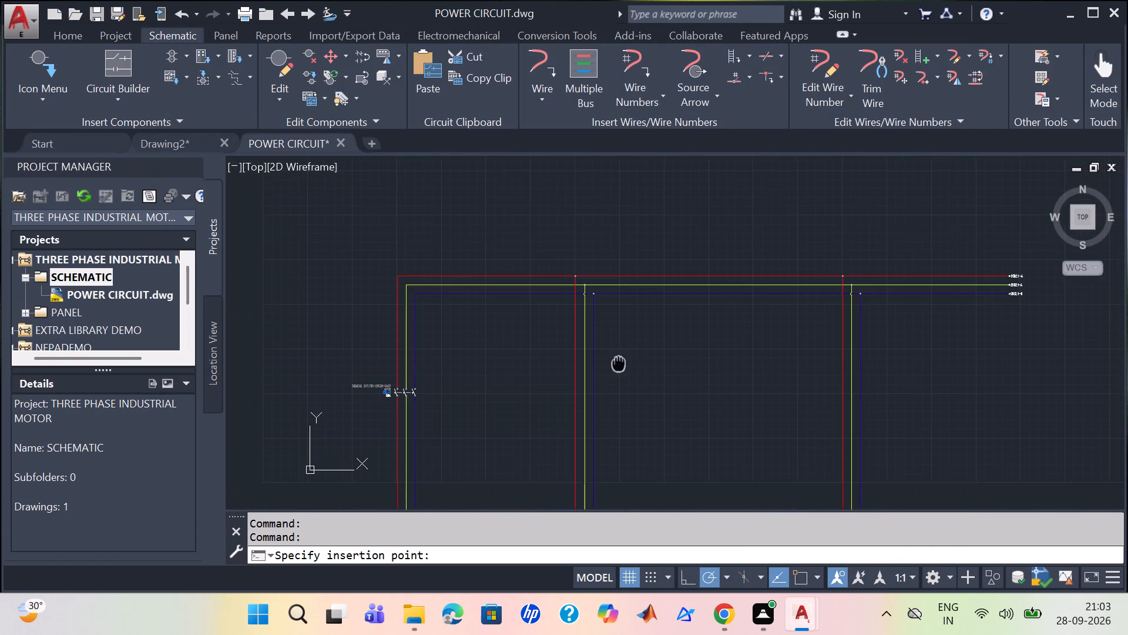
middle_click_drag(619, 362, 620, 362)
scroll(578, 377, "up", 1)
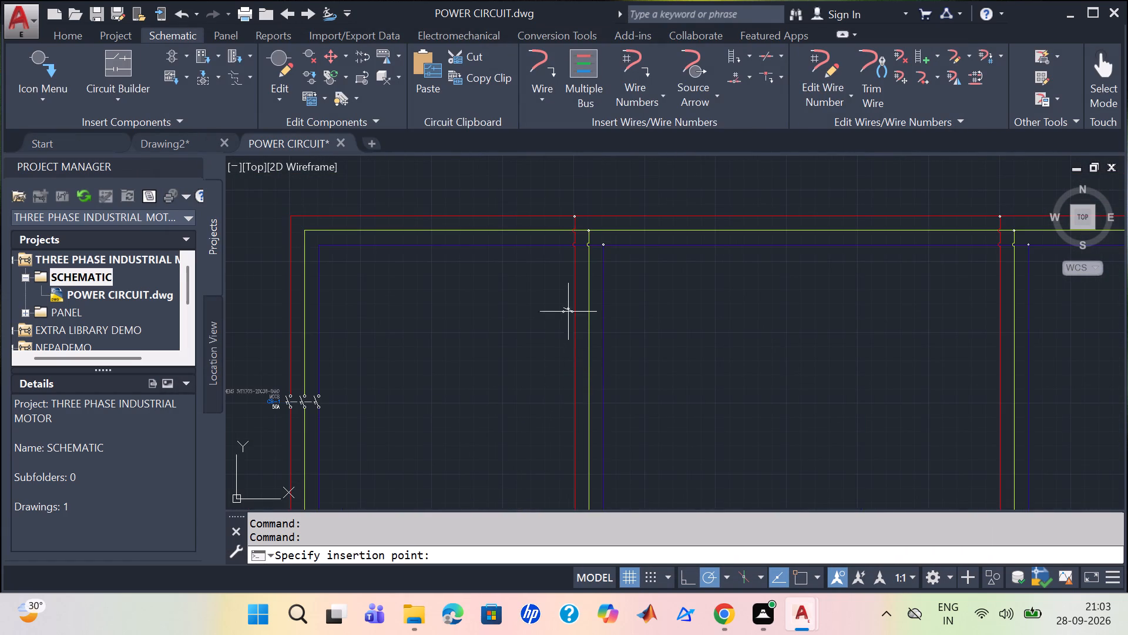
scroll(575, 310, "up", 3)
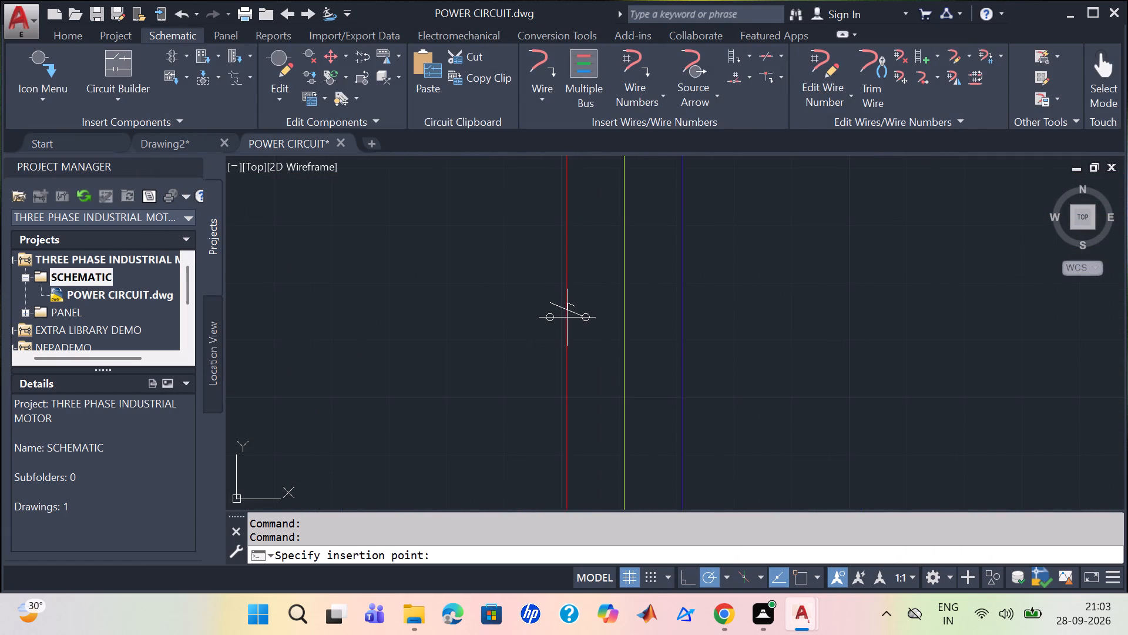
left_click(567, 318)
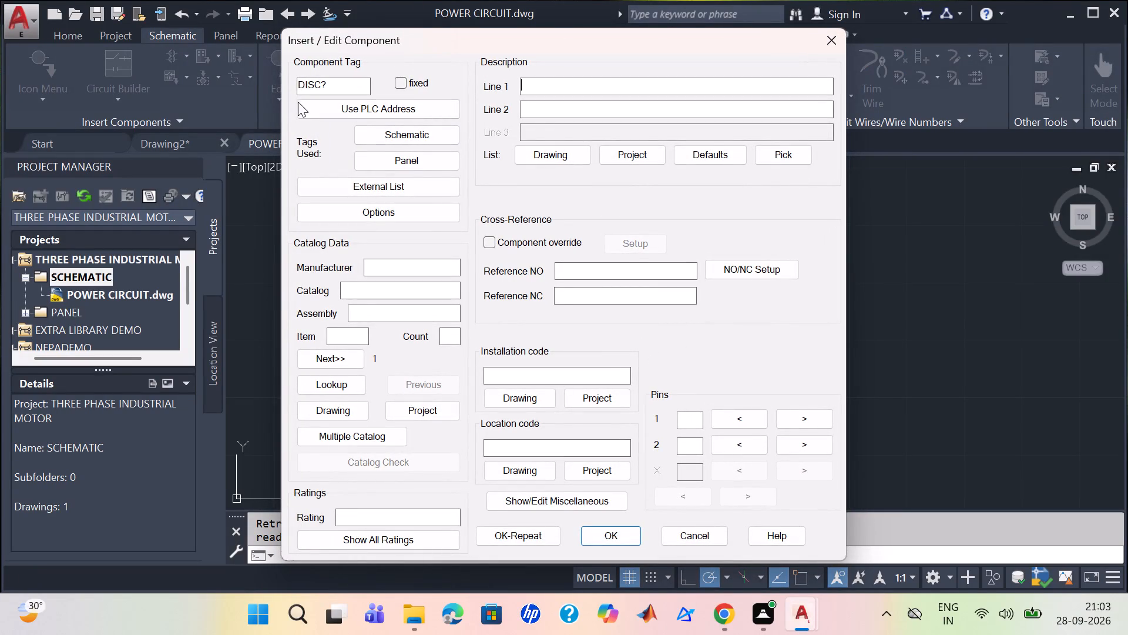
left_click(601, 534)
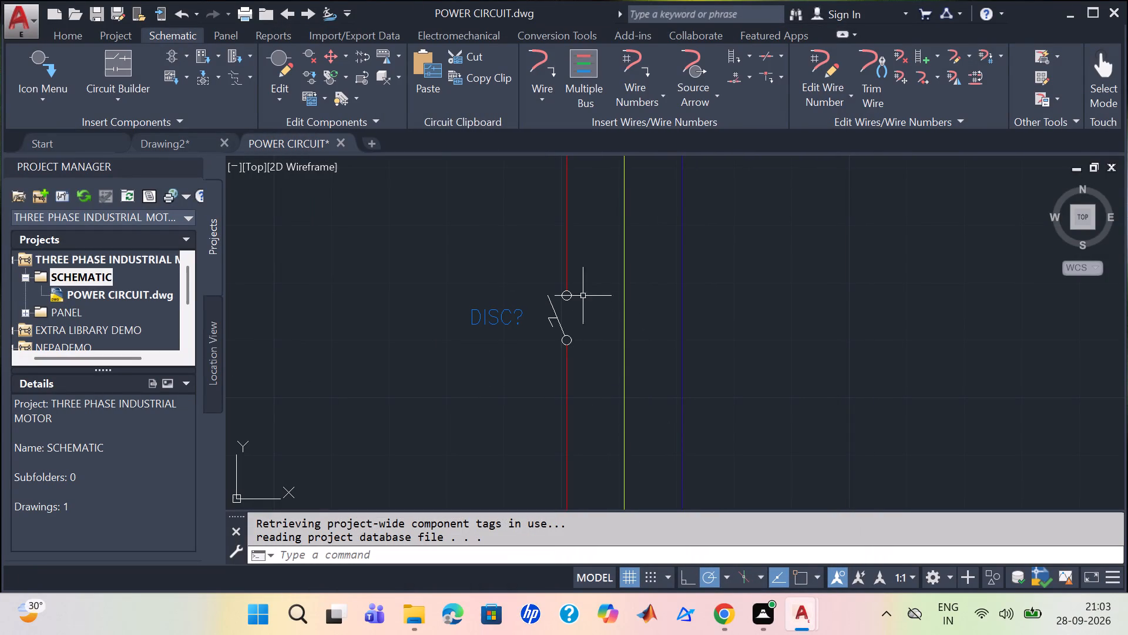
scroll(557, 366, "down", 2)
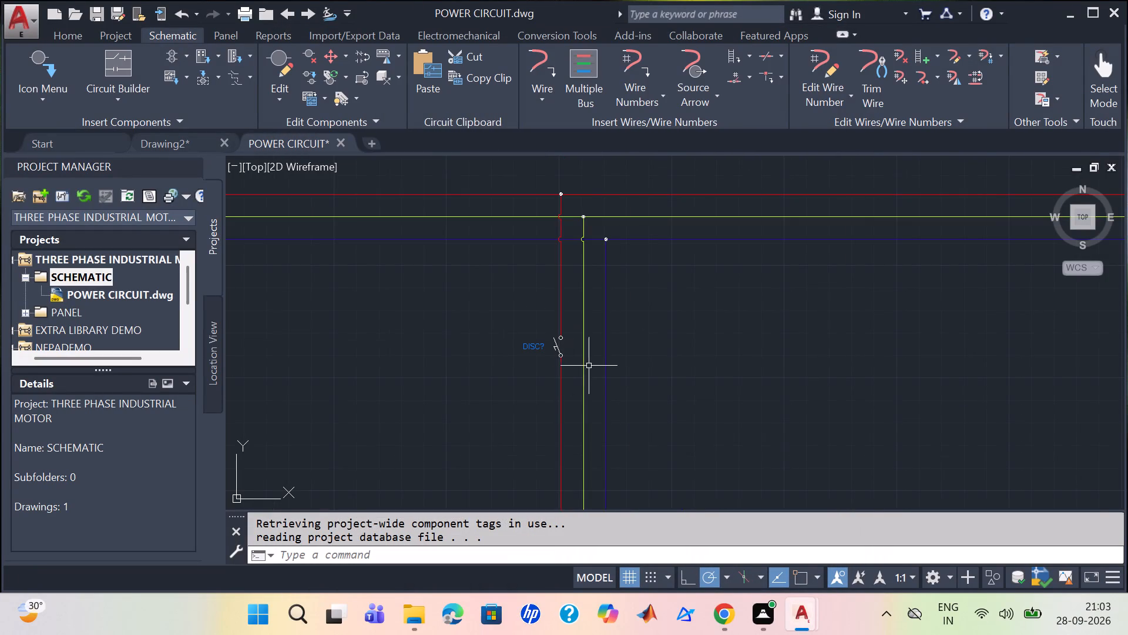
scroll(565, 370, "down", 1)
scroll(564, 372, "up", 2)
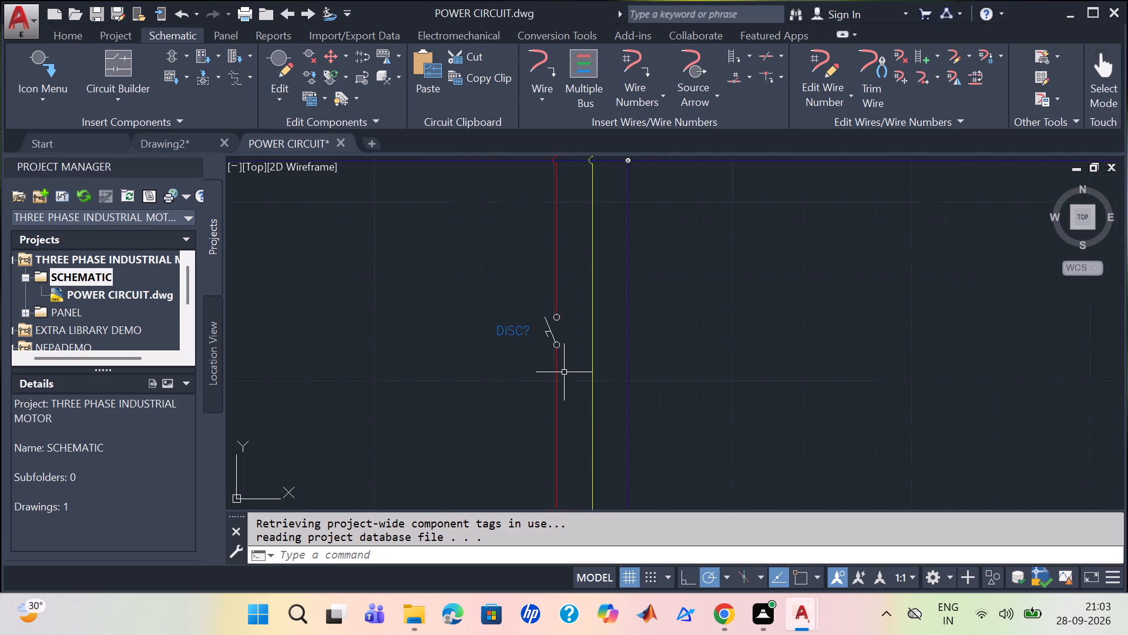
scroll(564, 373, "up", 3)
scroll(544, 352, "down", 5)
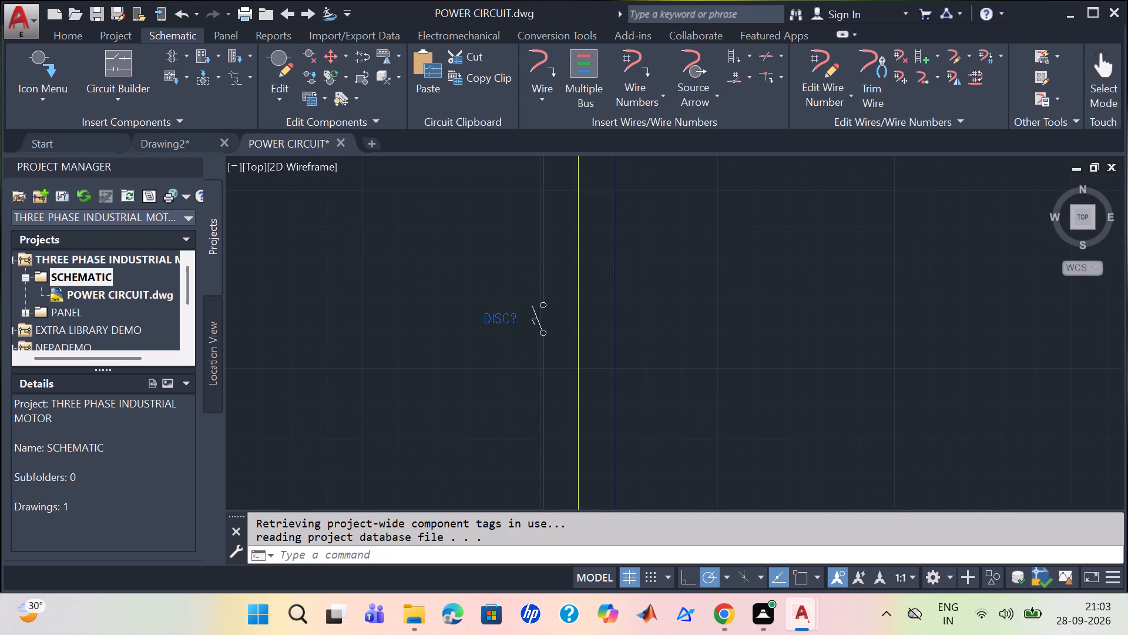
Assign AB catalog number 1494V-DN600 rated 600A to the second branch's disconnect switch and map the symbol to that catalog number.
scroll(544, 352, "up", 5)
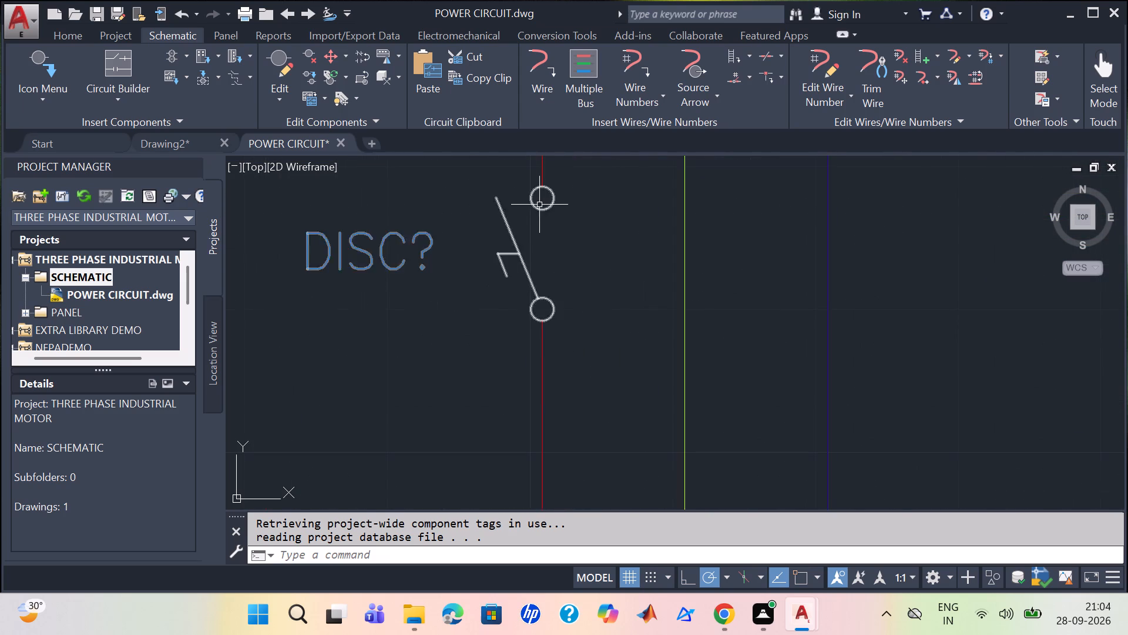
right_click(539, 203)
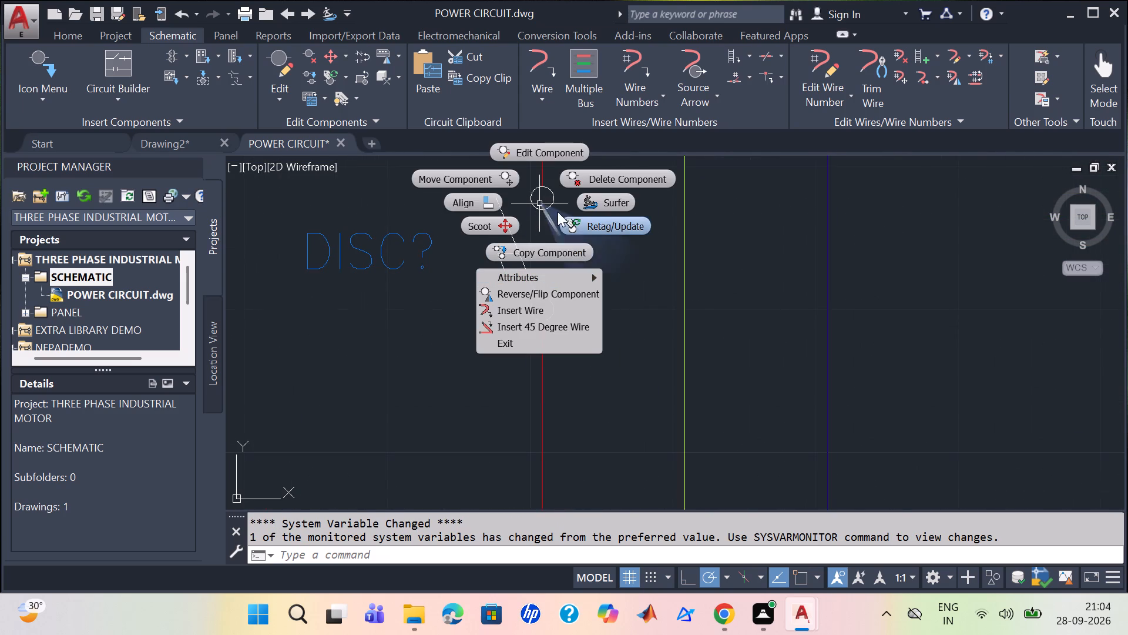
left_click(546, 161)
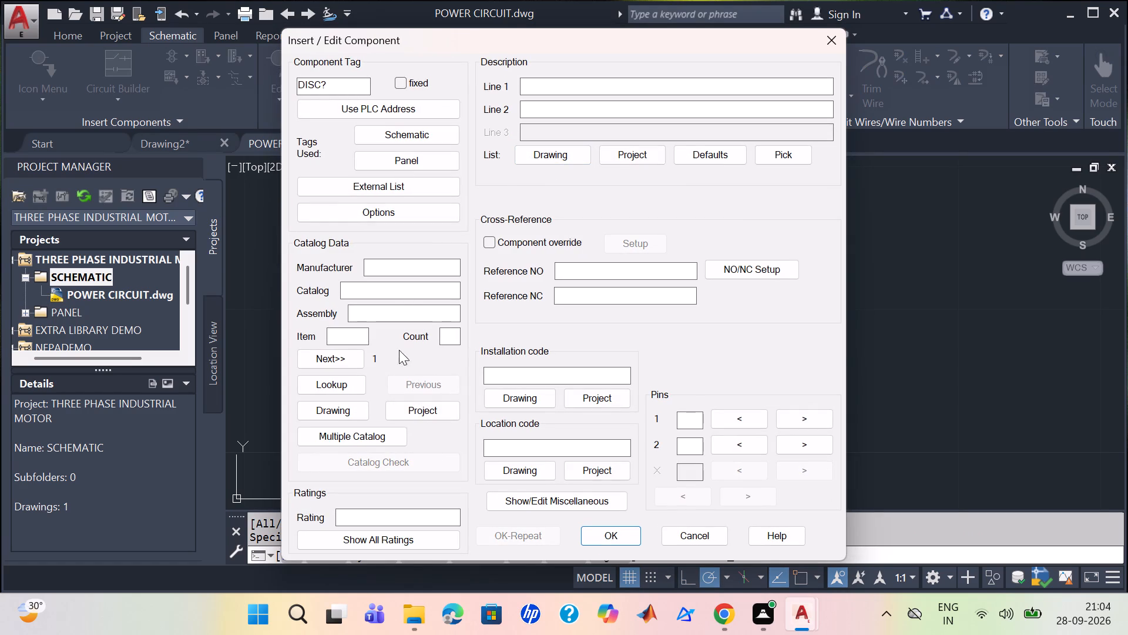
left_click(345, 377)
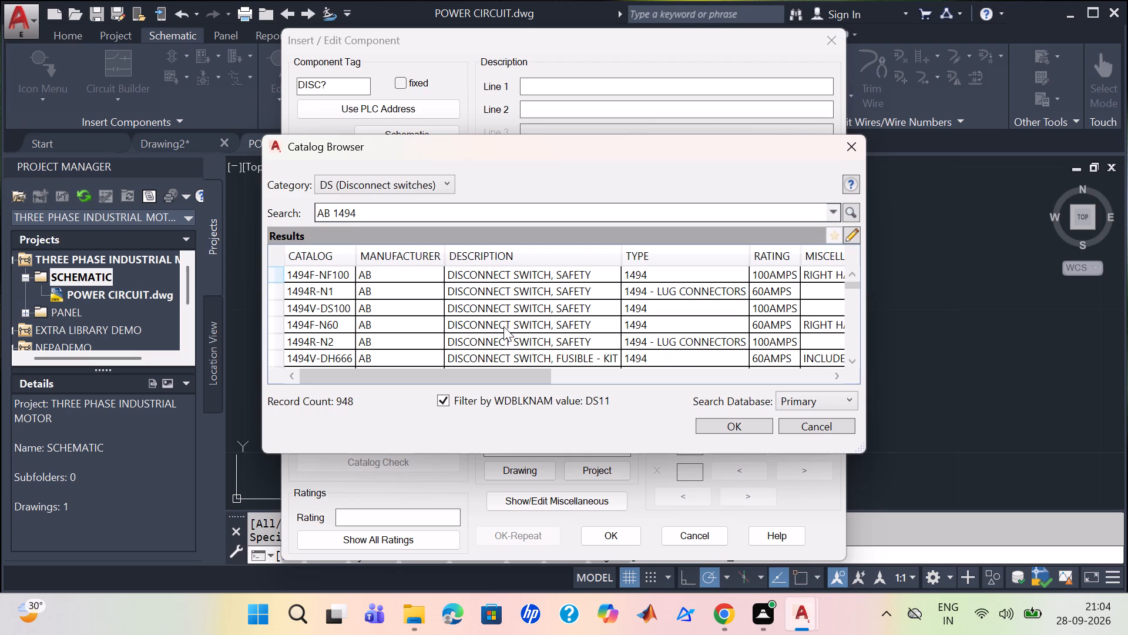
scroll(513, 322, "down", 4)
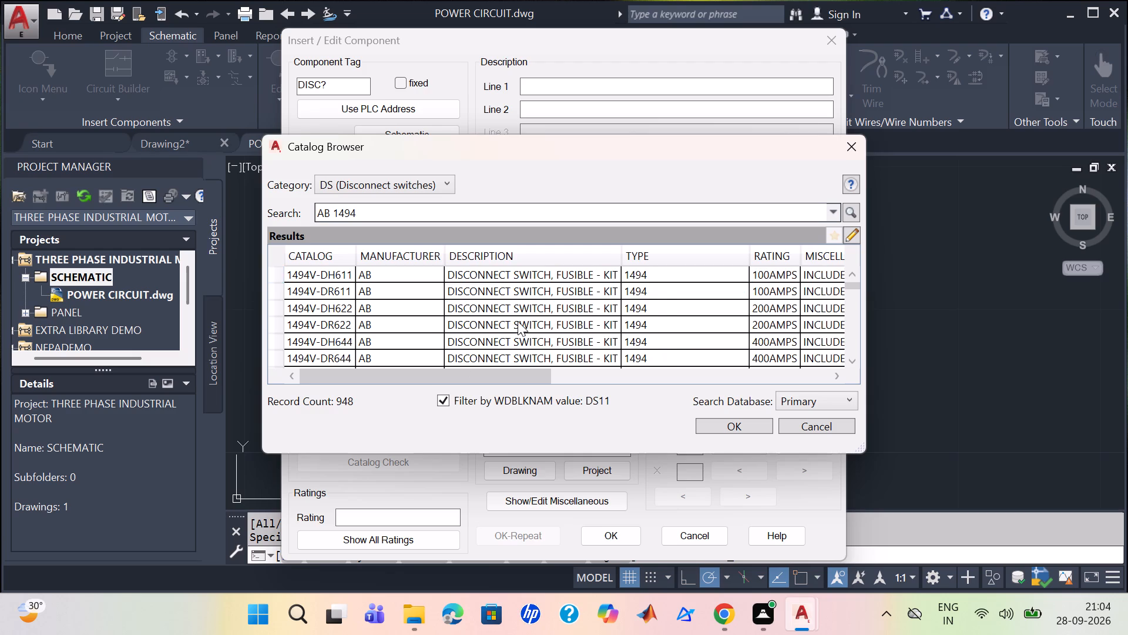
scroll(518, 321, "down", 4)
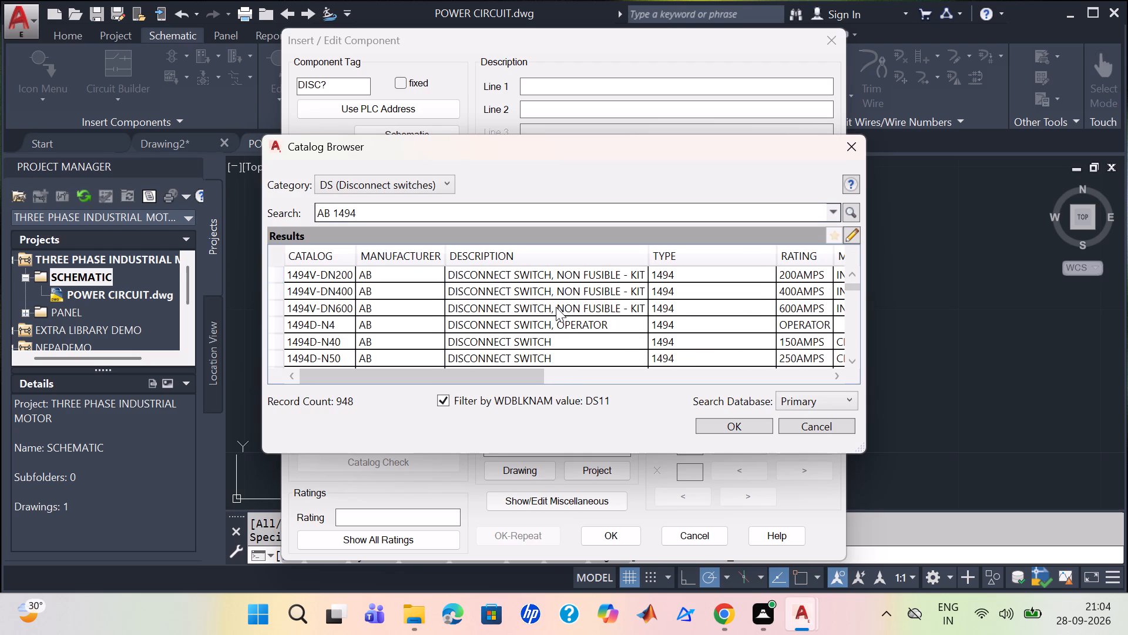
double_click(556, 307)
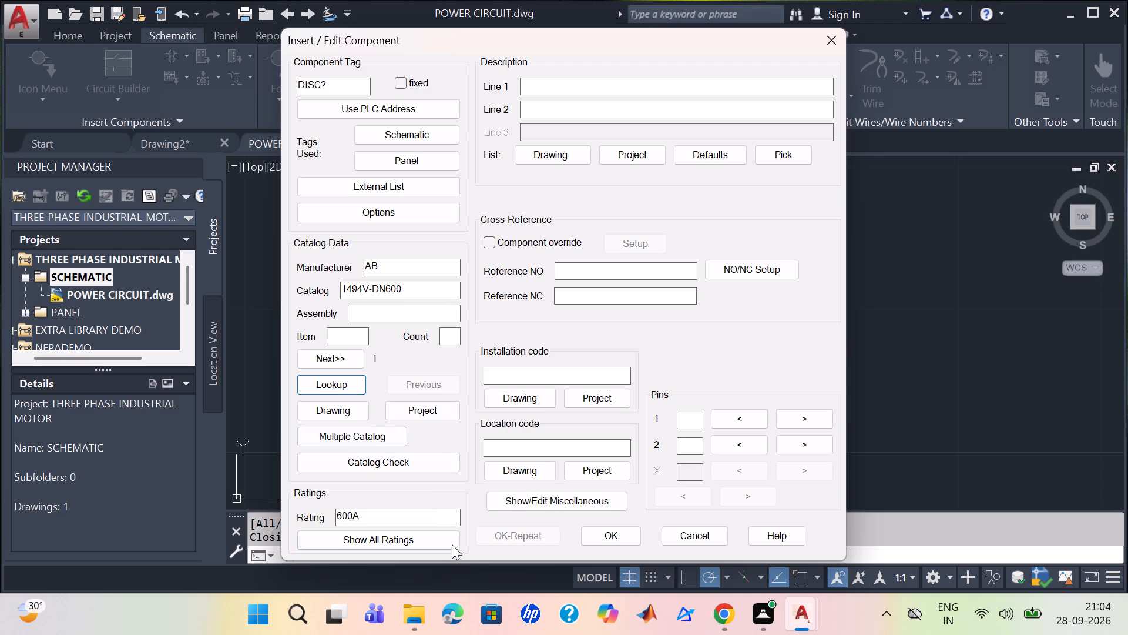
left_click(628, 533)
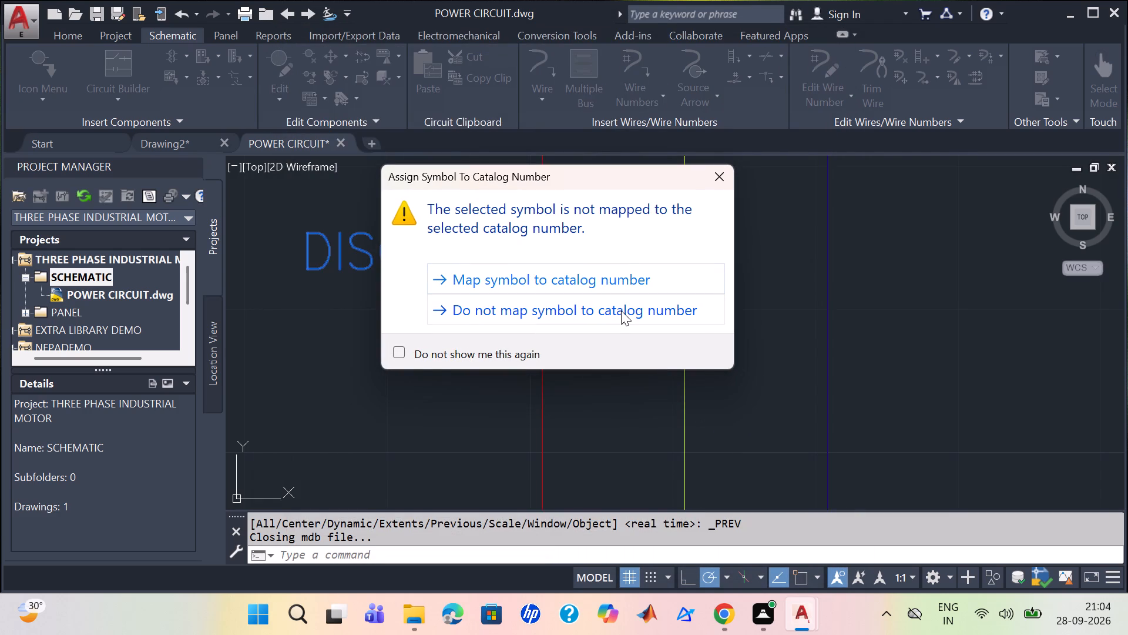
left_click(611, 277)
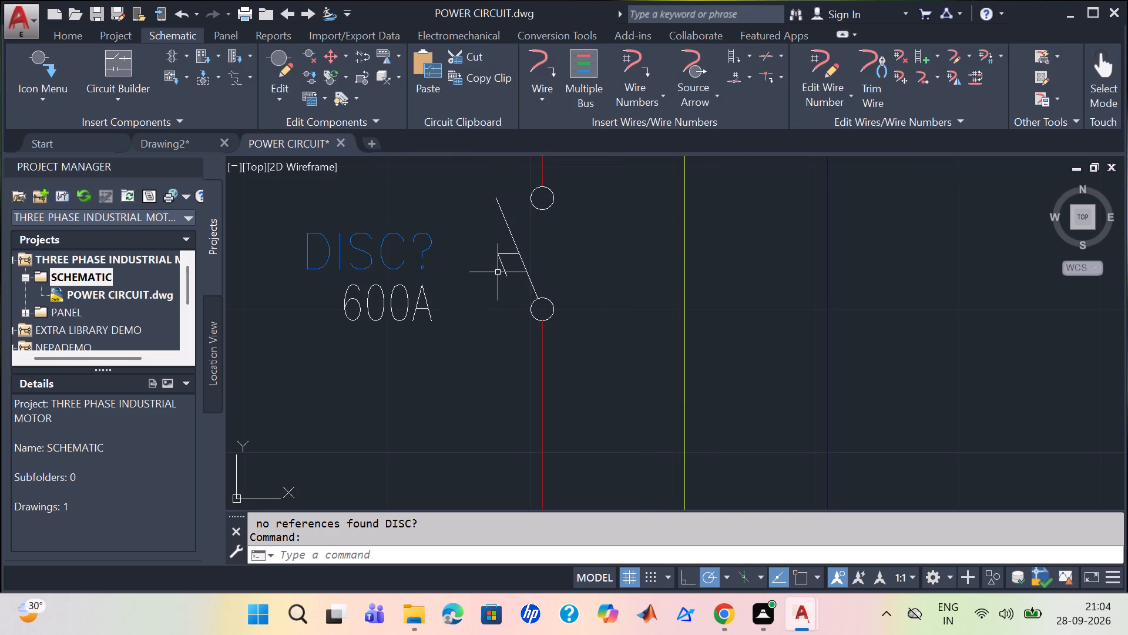
Undo the most recent operations on the second branch's disconnect switch.
scroll(517, 286, "down", 2)
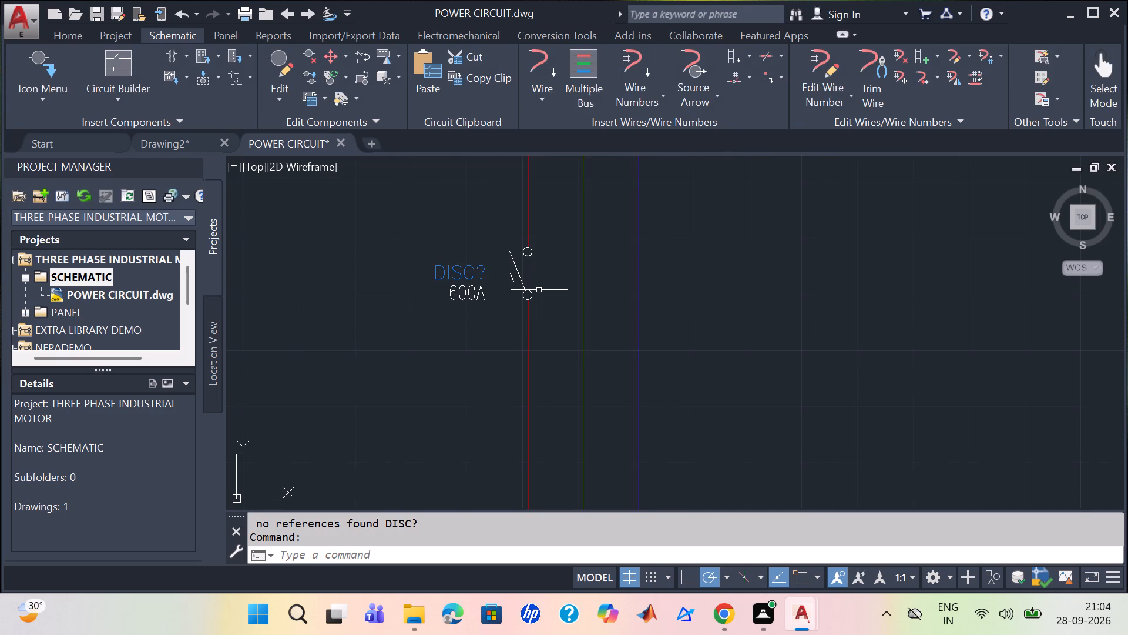
scroll(539, 290, "up", 2)
key("ctrl+z")
key("ctrl+z")
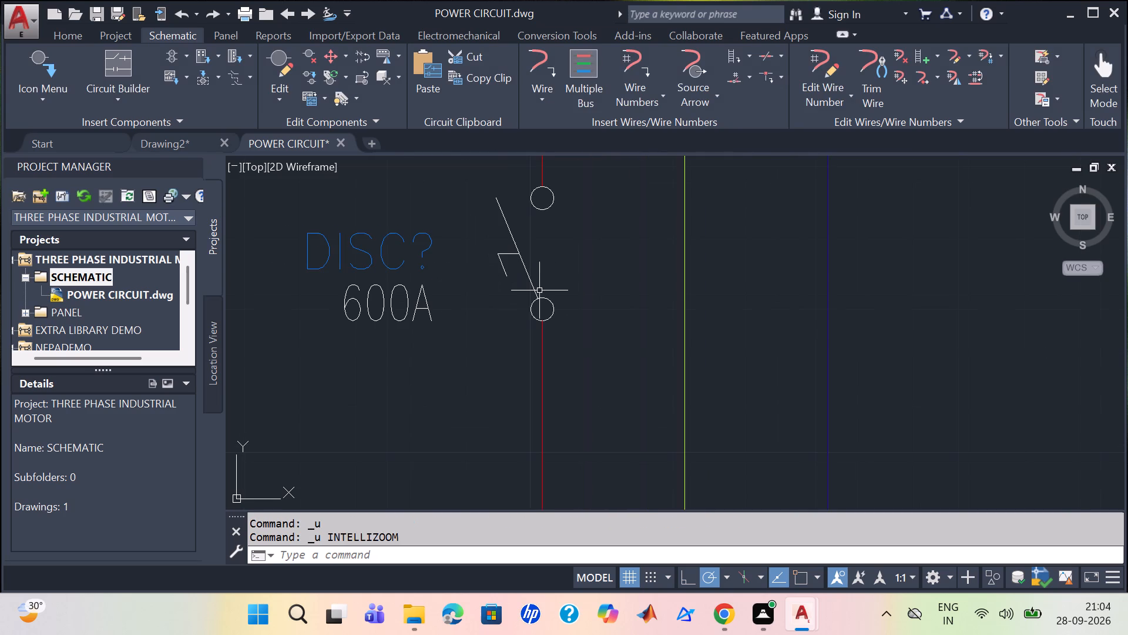
key("ctrl+z")
key("ctrl+z")
key("ctrl+z")
key("ctrl+z")
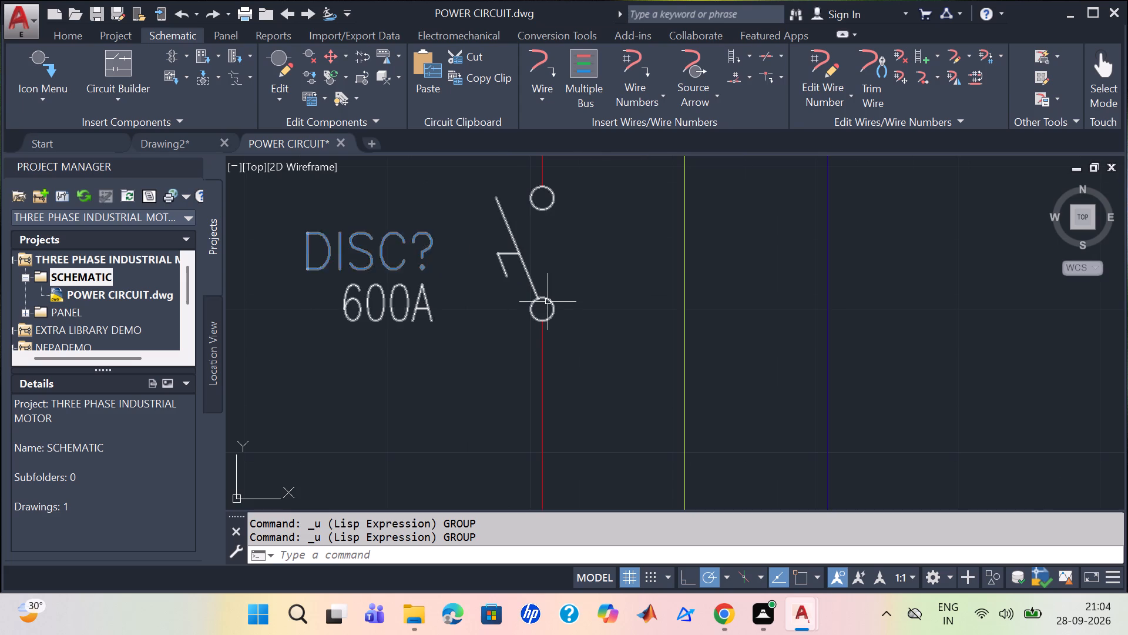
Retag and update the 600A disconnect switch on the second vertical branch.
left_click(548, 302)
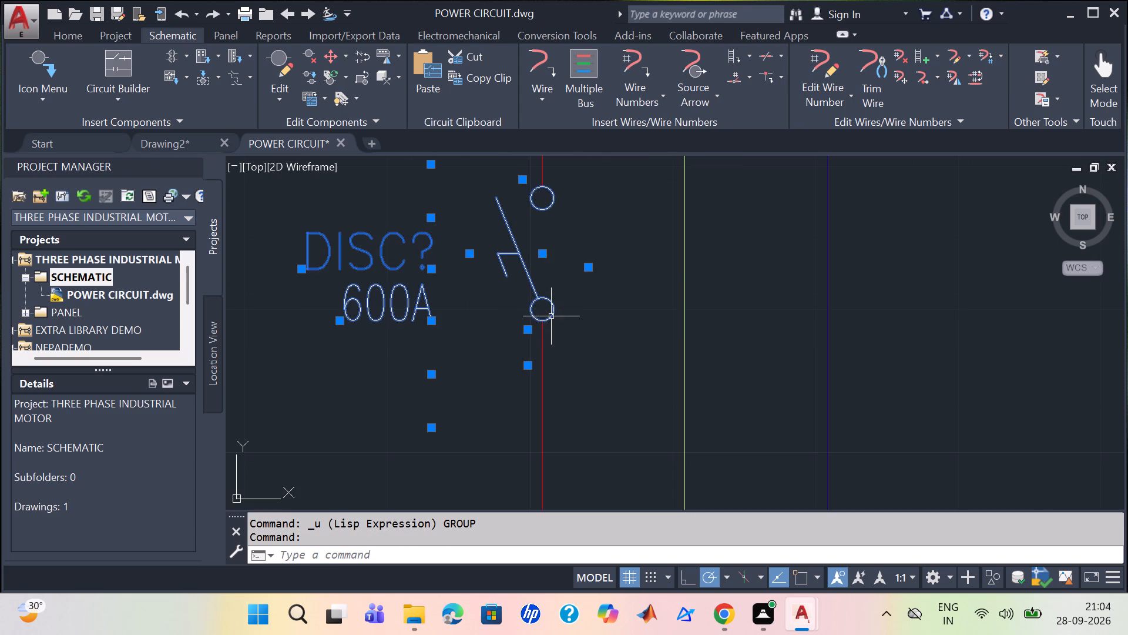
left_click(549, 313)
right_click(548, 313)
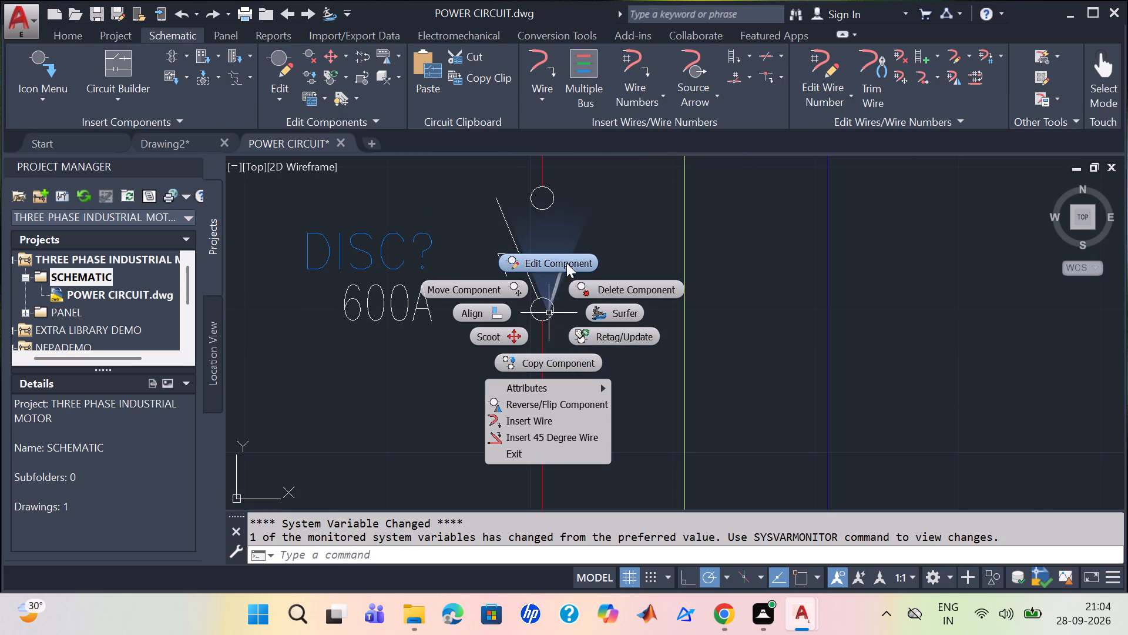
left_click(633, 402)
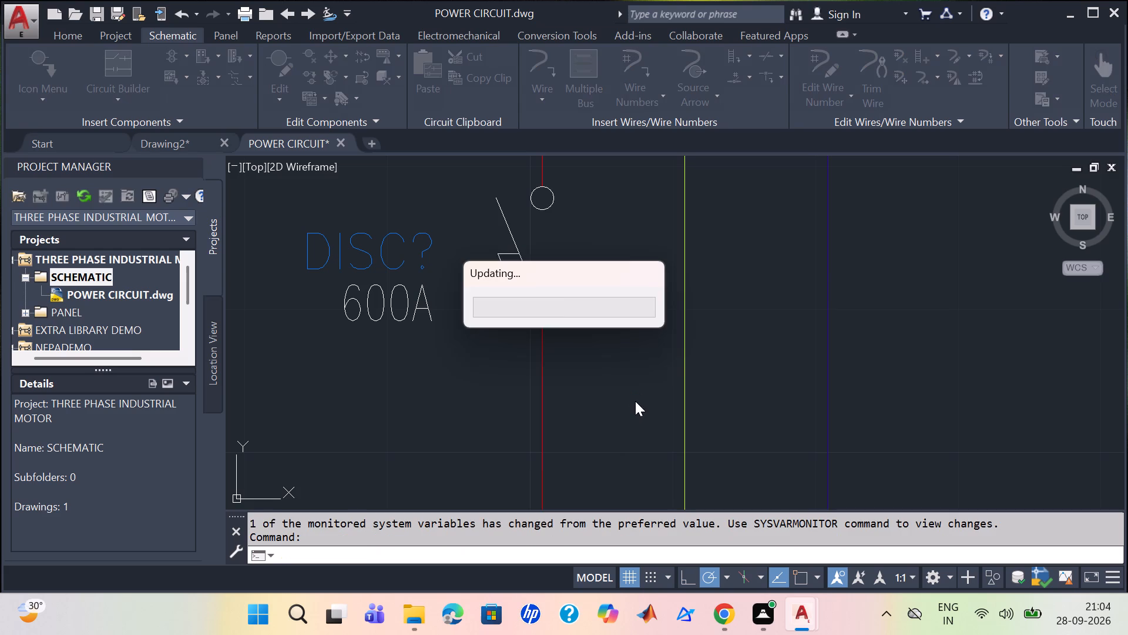
Undo the retag, the catalog assignment and the insertion of the disconnect switch on the second vertical branch.
key("ctrl+z")
key("ctrl+z")
key("ctrl+z")
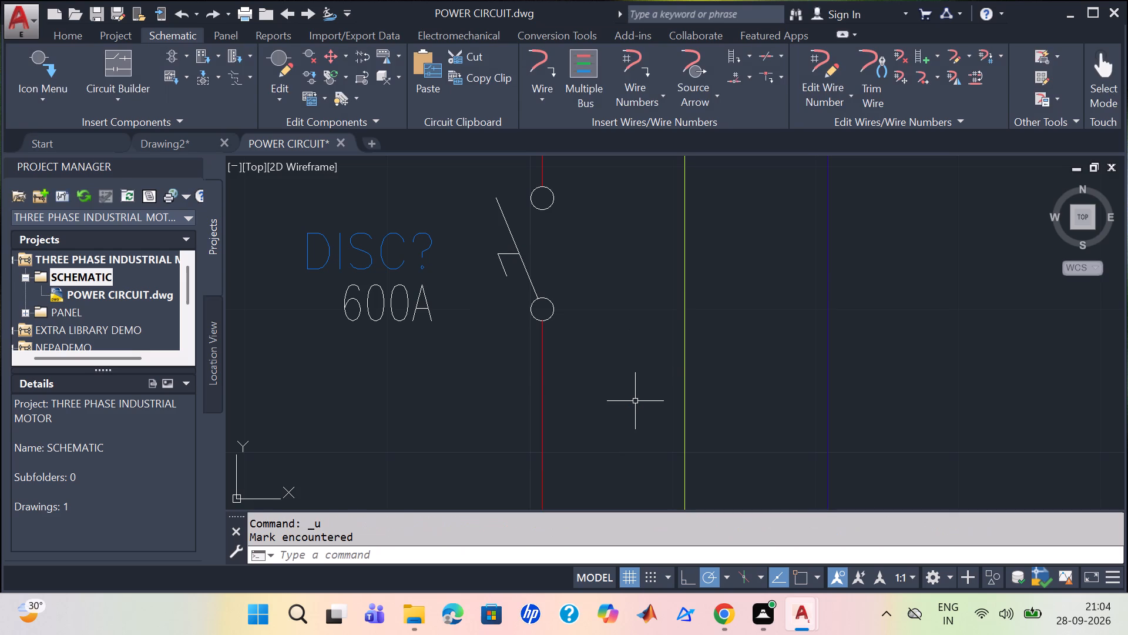
key("ctrl+z")
key("ctrl+z")
key("ctrl+z")
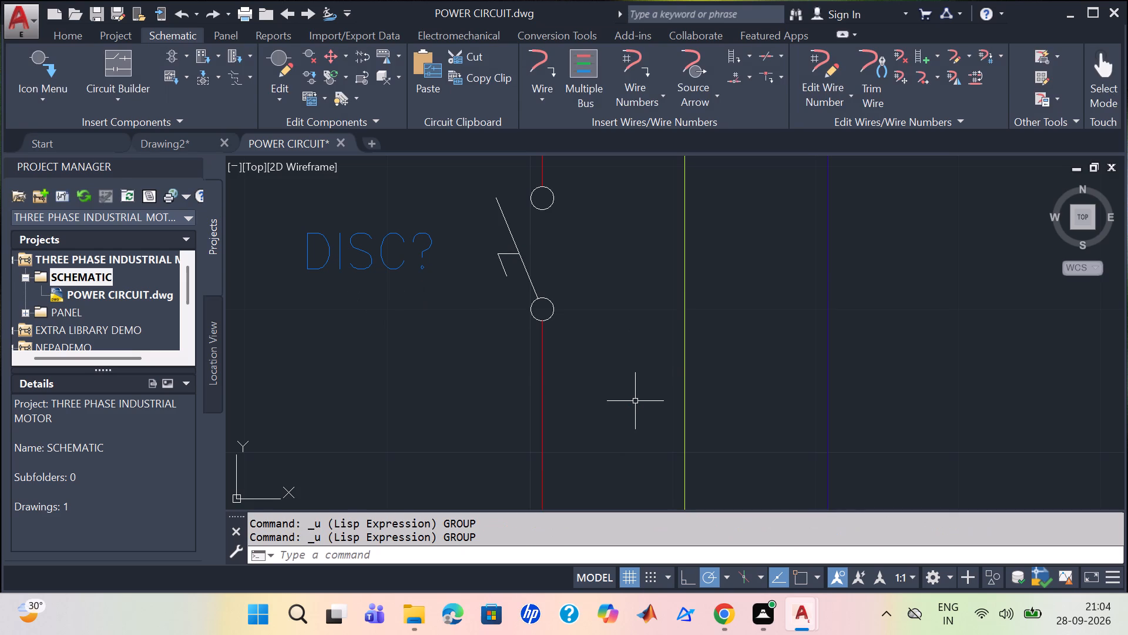
key("ctrl+z")
key("ctrl+z")
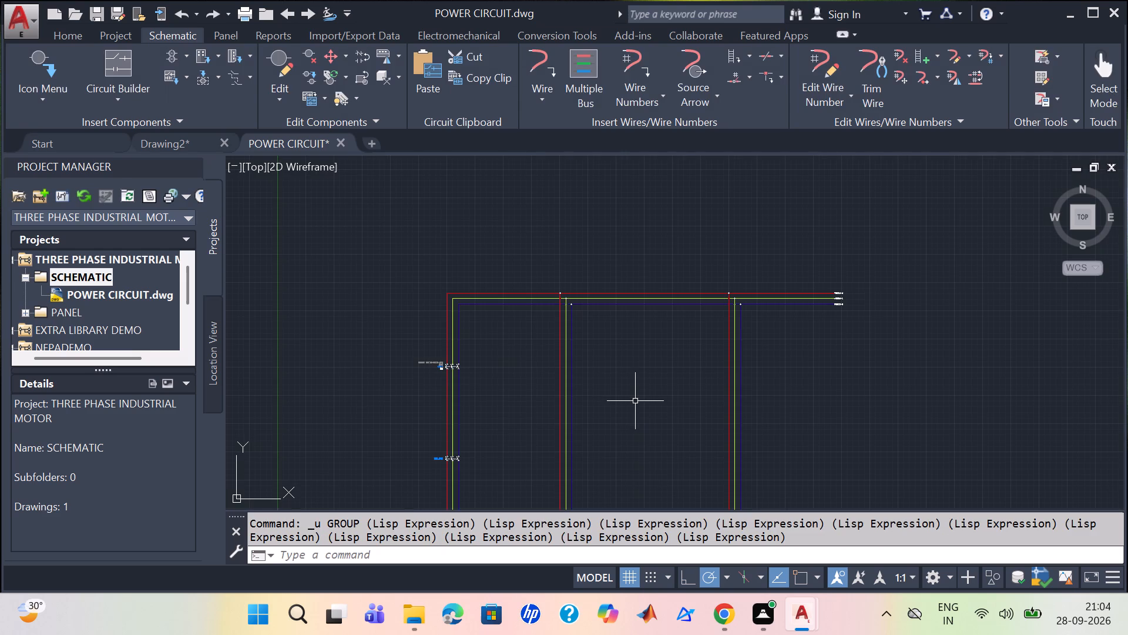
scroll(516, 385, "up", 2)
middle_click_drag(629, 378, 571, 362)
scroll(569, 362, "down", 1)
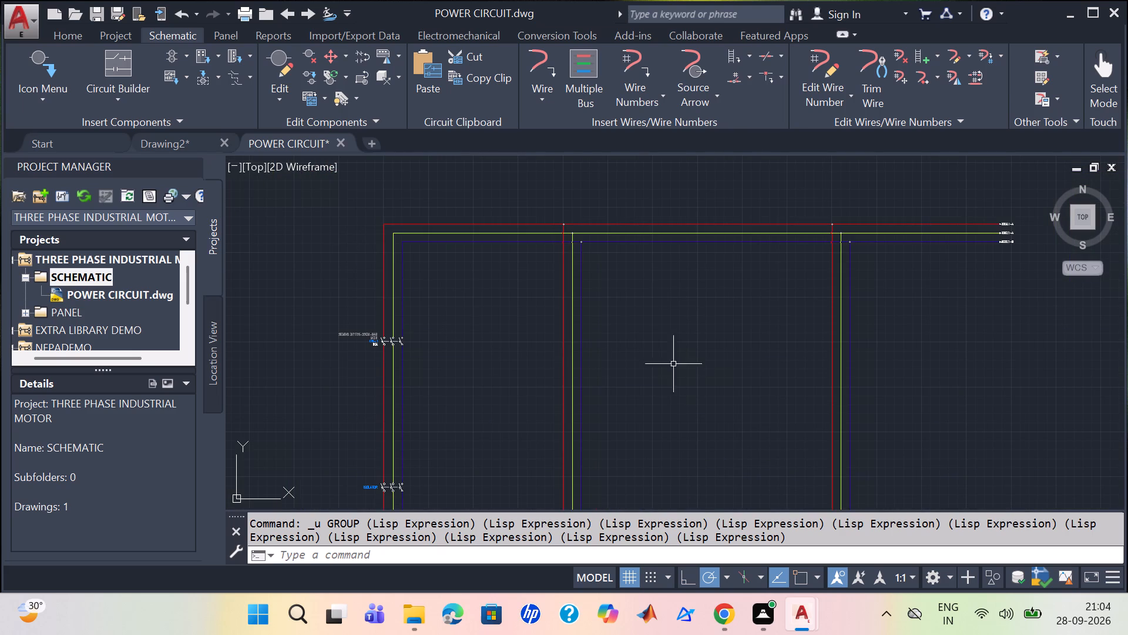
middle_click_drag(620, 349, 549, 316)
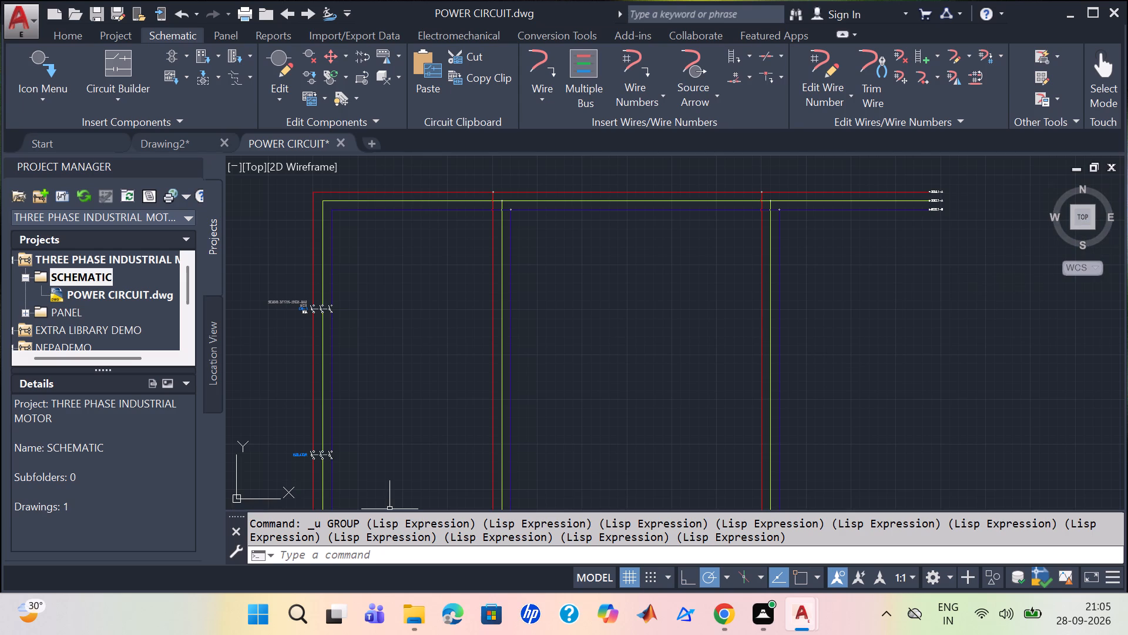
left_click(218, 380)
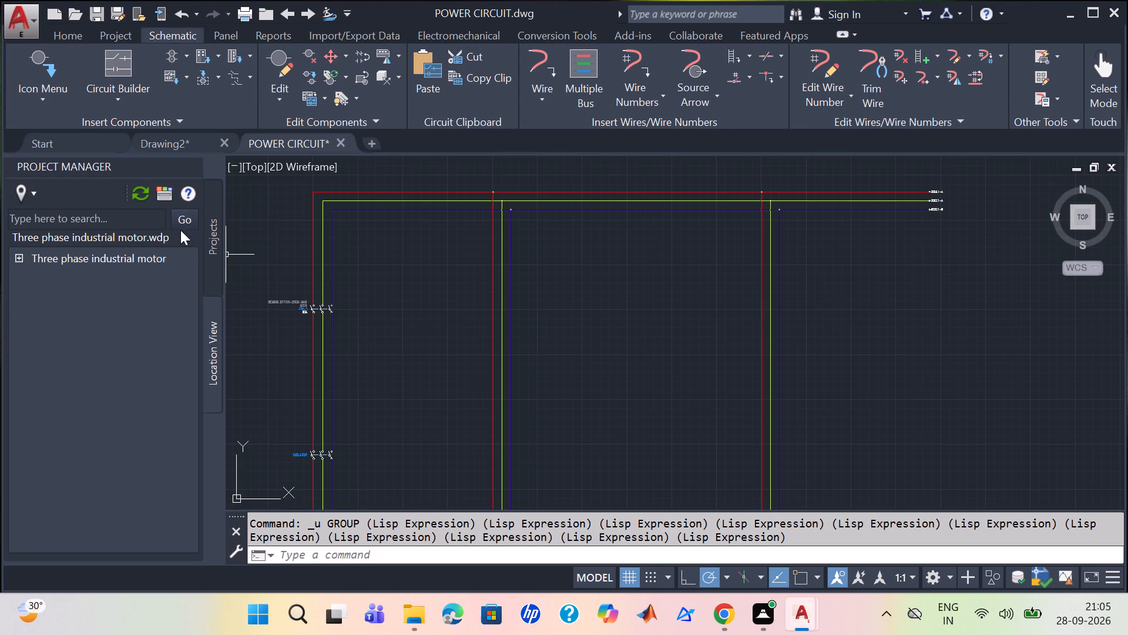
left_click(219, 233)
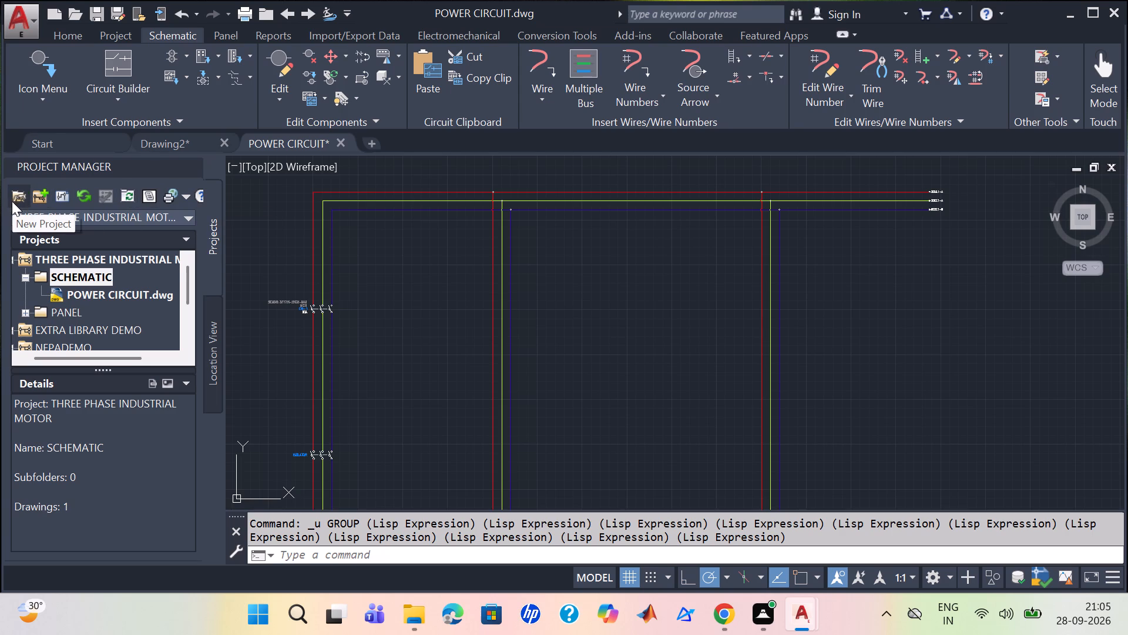
Close Drawing2 without saving its changes.
left_click(179, 150)
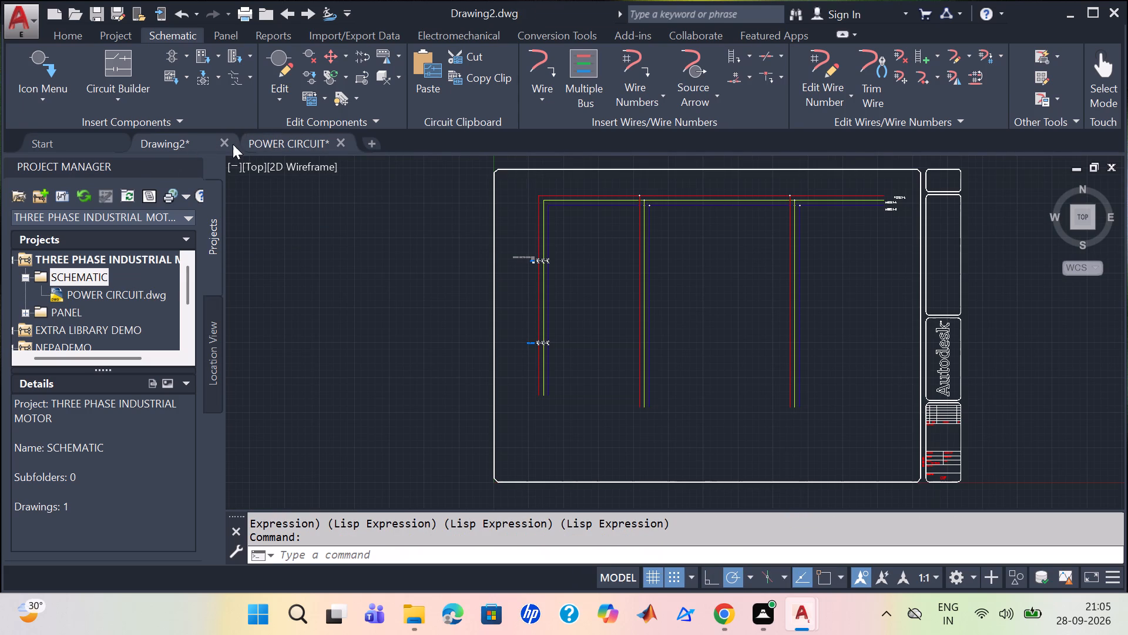
left_click(227, 146)
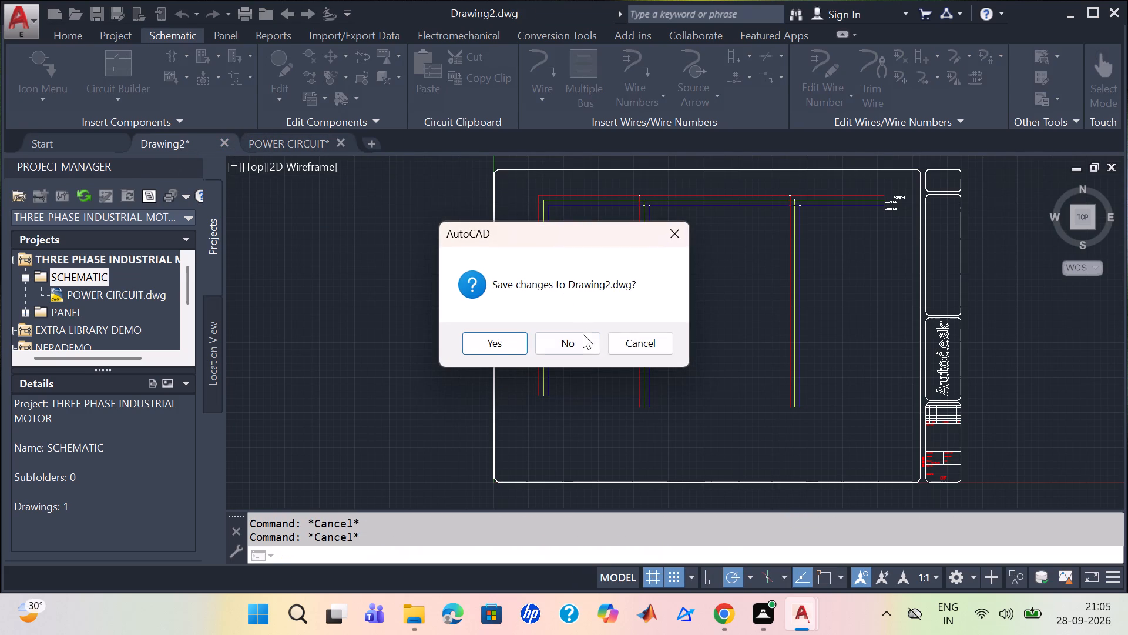
left_click(583, 339)
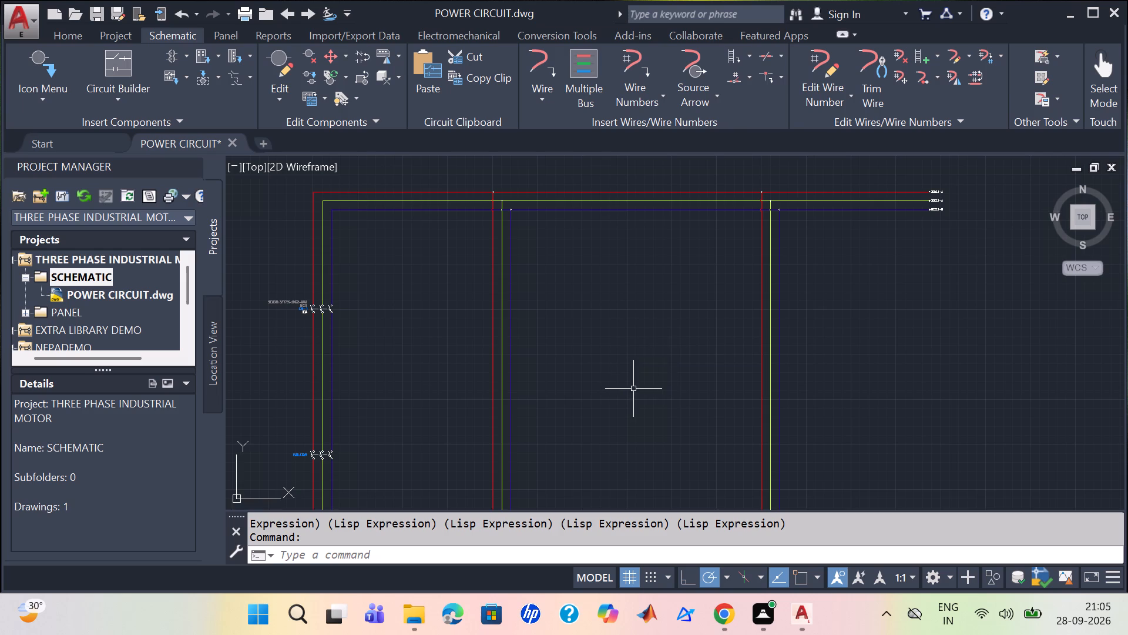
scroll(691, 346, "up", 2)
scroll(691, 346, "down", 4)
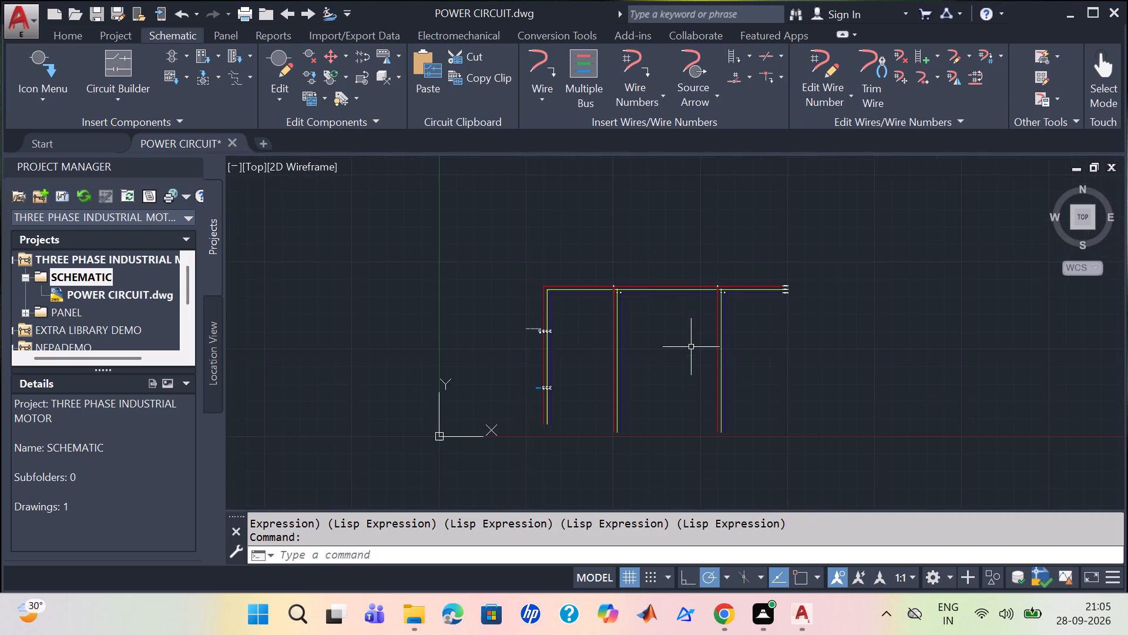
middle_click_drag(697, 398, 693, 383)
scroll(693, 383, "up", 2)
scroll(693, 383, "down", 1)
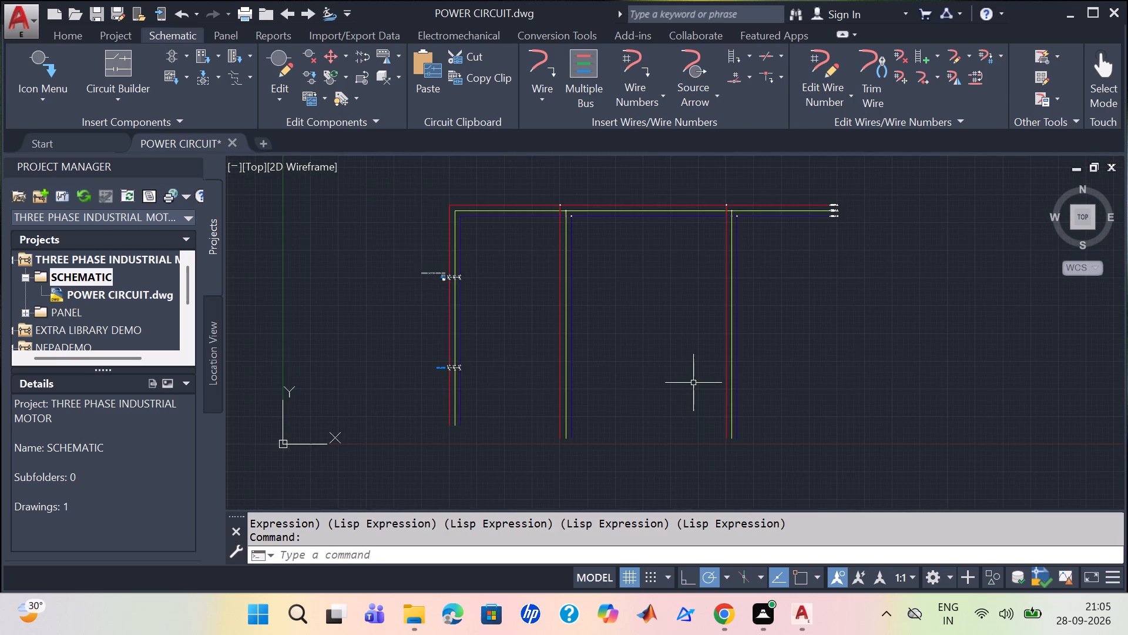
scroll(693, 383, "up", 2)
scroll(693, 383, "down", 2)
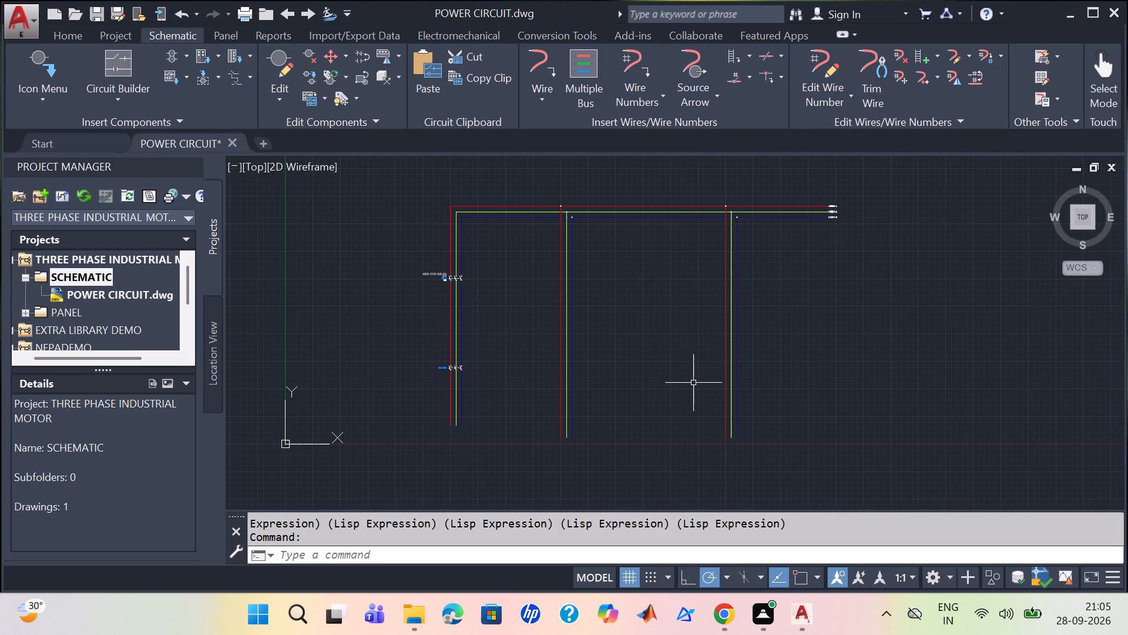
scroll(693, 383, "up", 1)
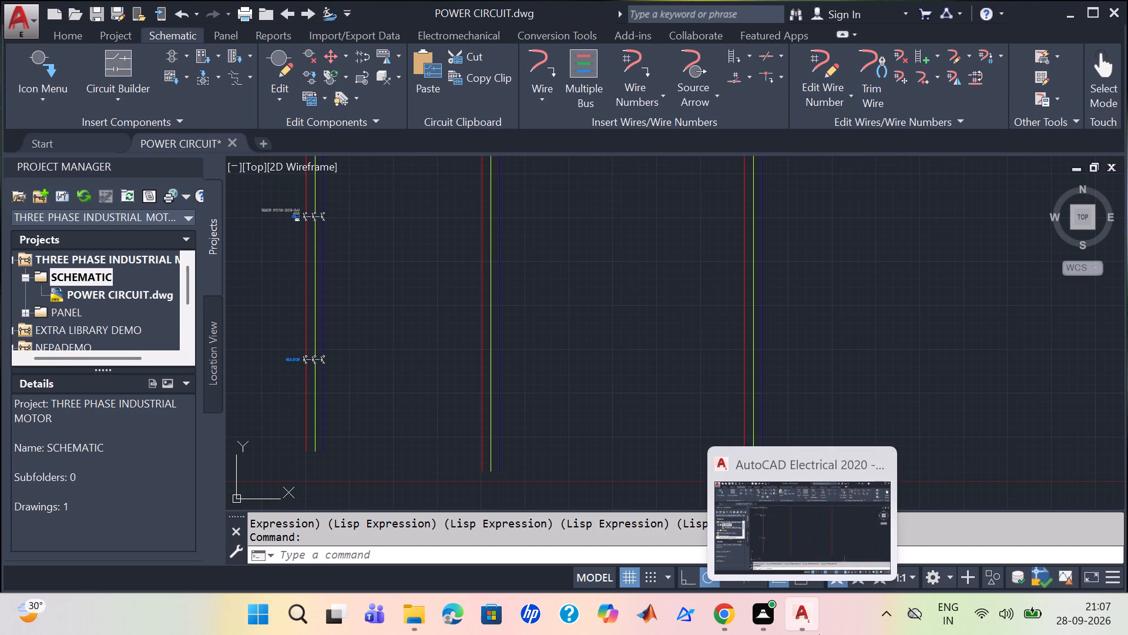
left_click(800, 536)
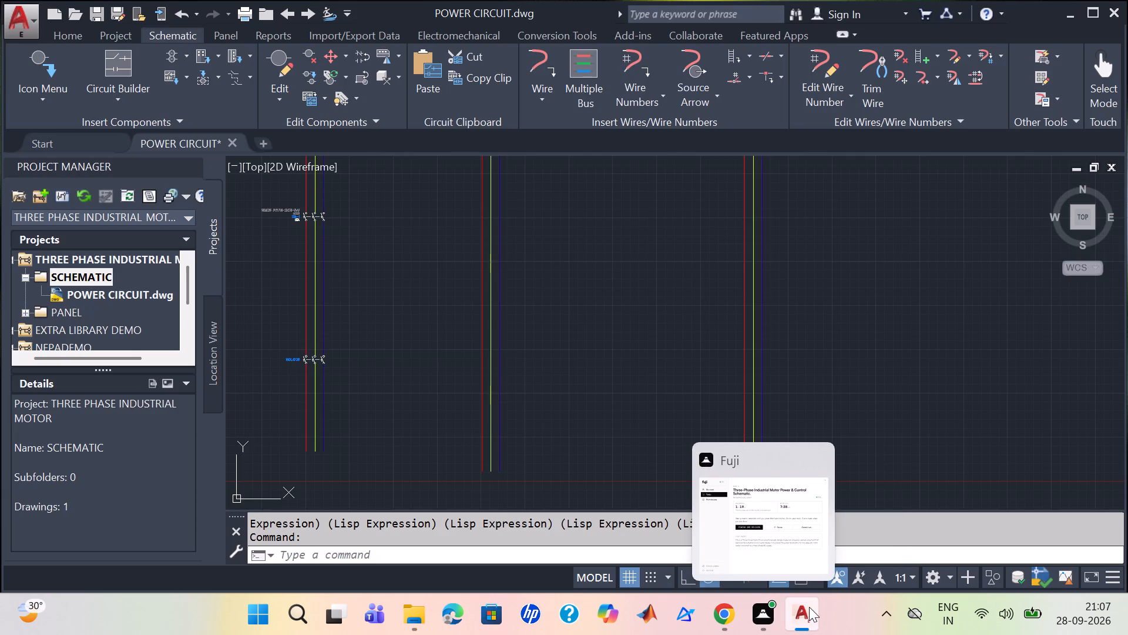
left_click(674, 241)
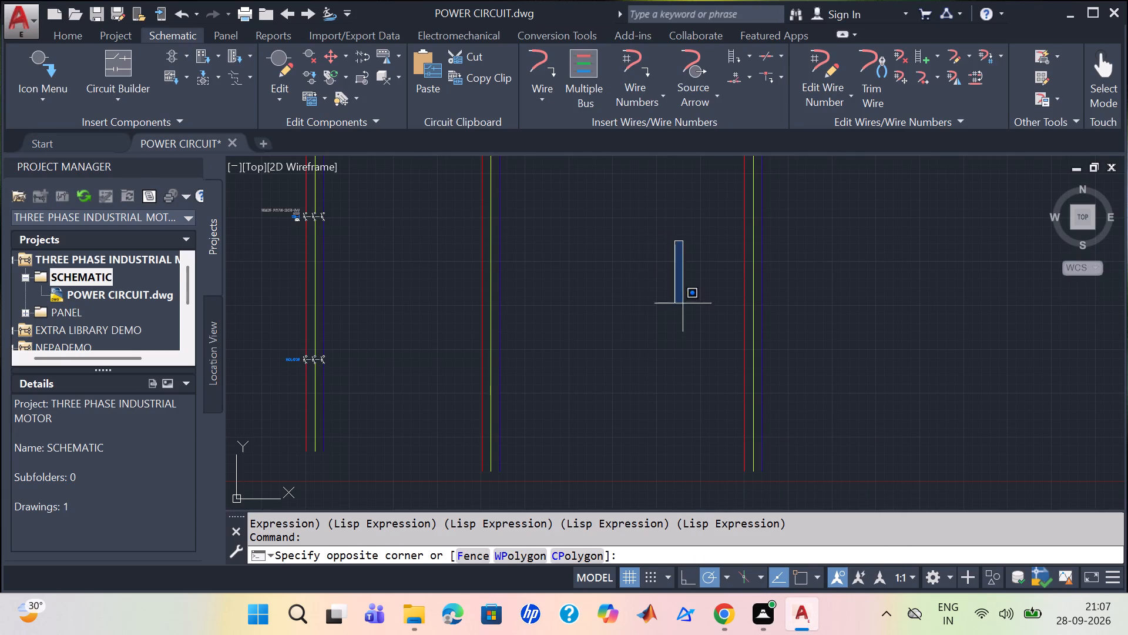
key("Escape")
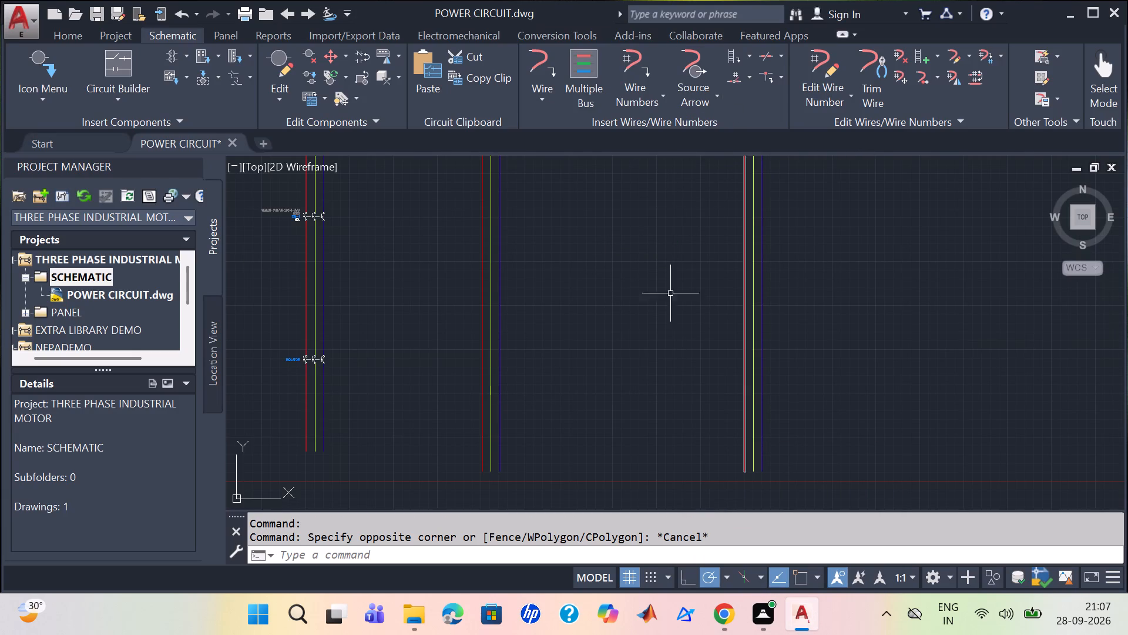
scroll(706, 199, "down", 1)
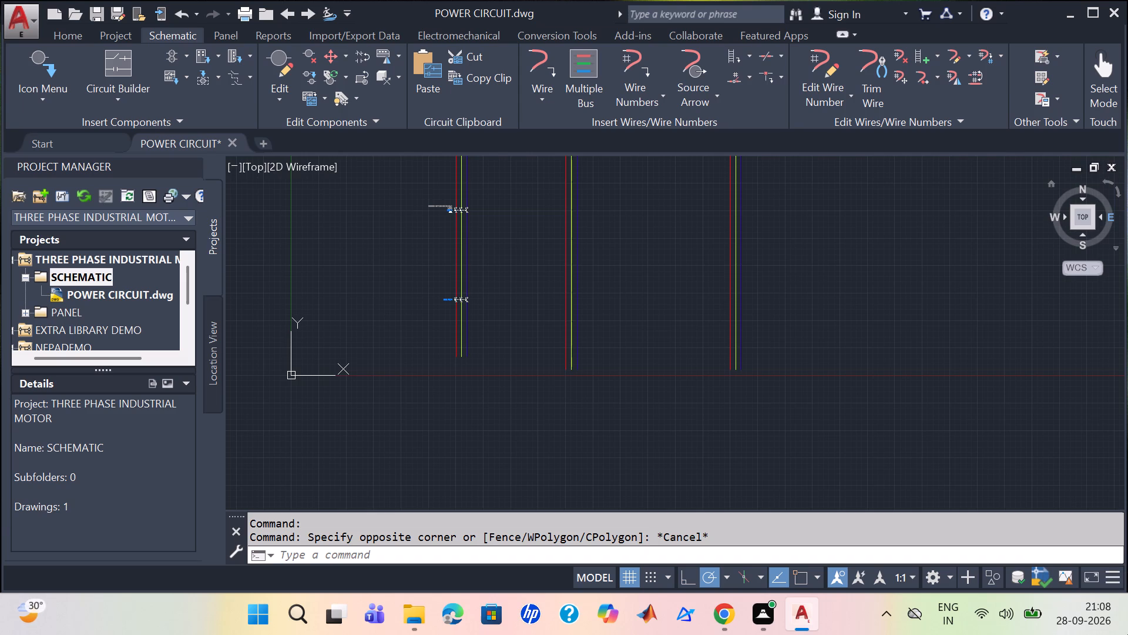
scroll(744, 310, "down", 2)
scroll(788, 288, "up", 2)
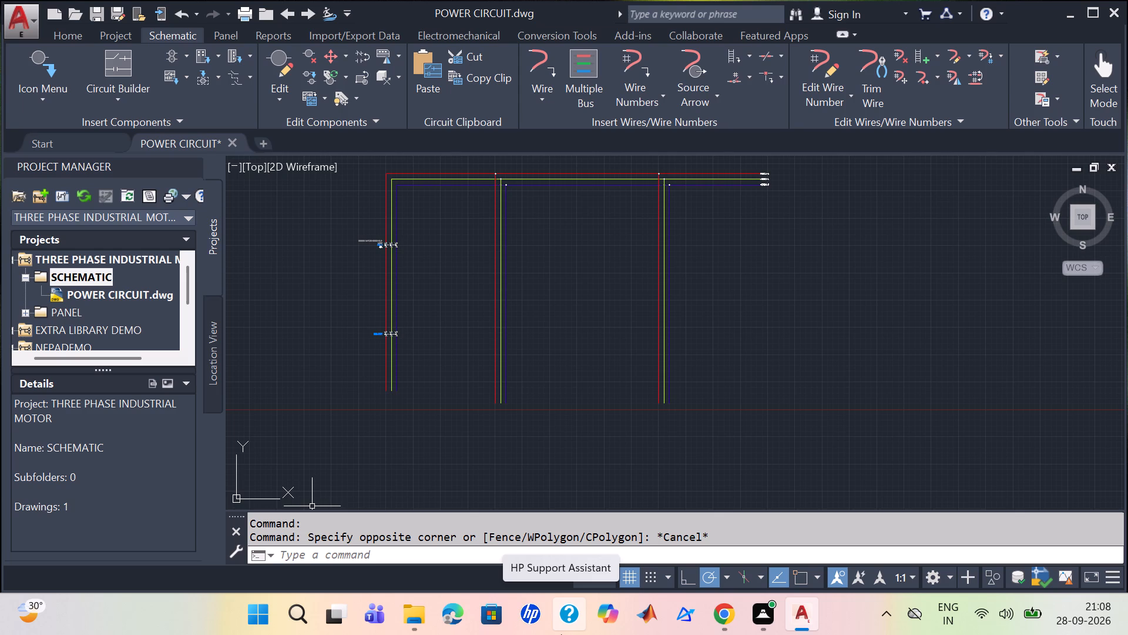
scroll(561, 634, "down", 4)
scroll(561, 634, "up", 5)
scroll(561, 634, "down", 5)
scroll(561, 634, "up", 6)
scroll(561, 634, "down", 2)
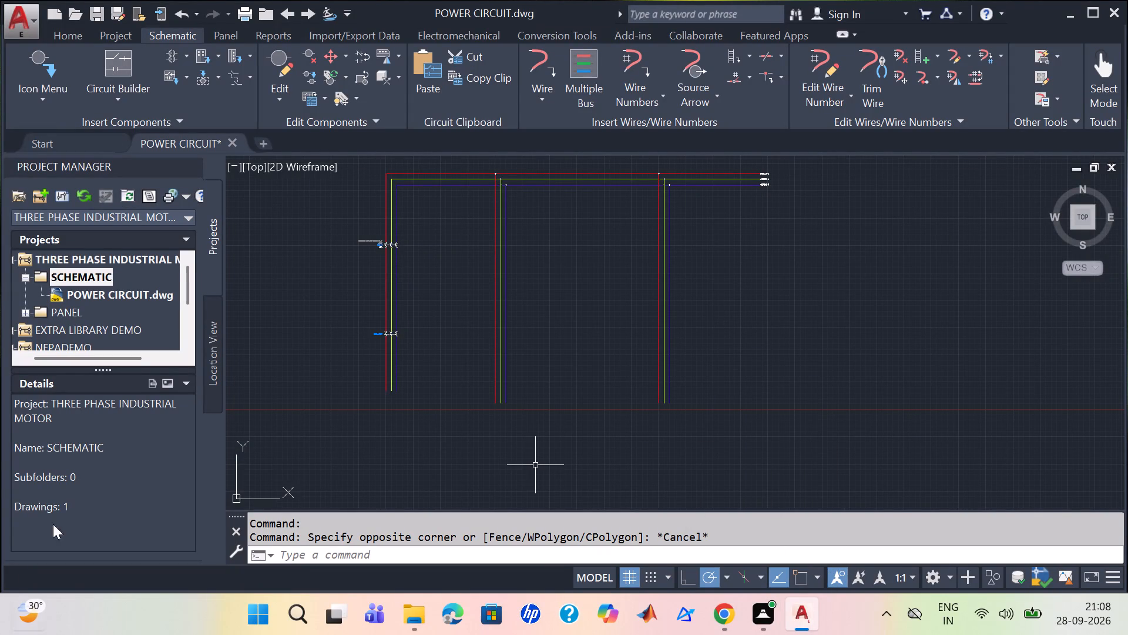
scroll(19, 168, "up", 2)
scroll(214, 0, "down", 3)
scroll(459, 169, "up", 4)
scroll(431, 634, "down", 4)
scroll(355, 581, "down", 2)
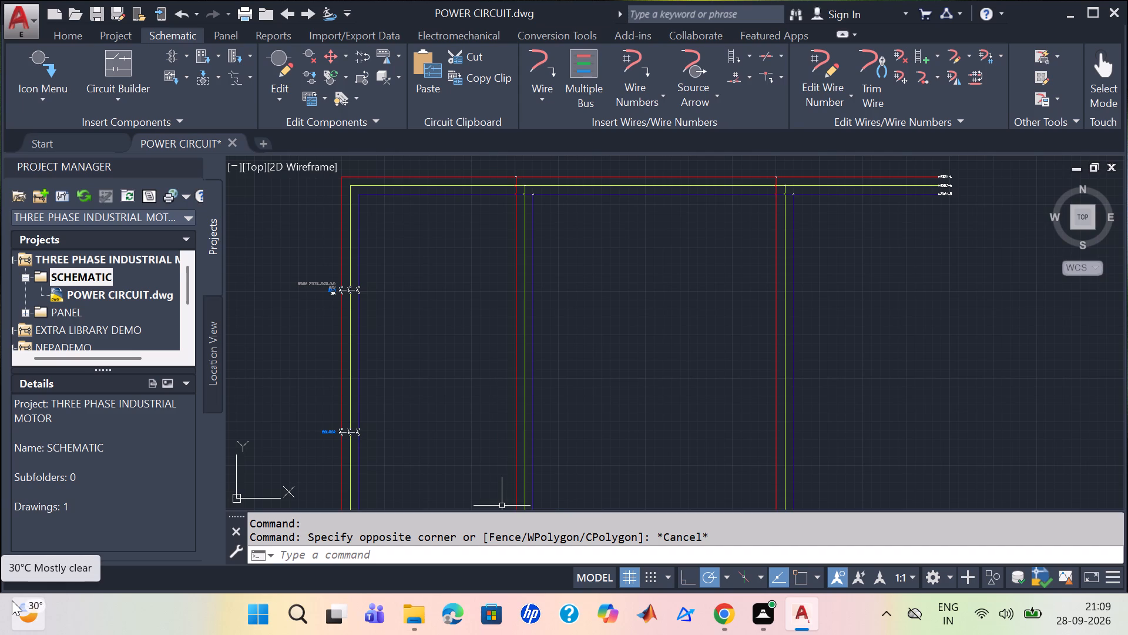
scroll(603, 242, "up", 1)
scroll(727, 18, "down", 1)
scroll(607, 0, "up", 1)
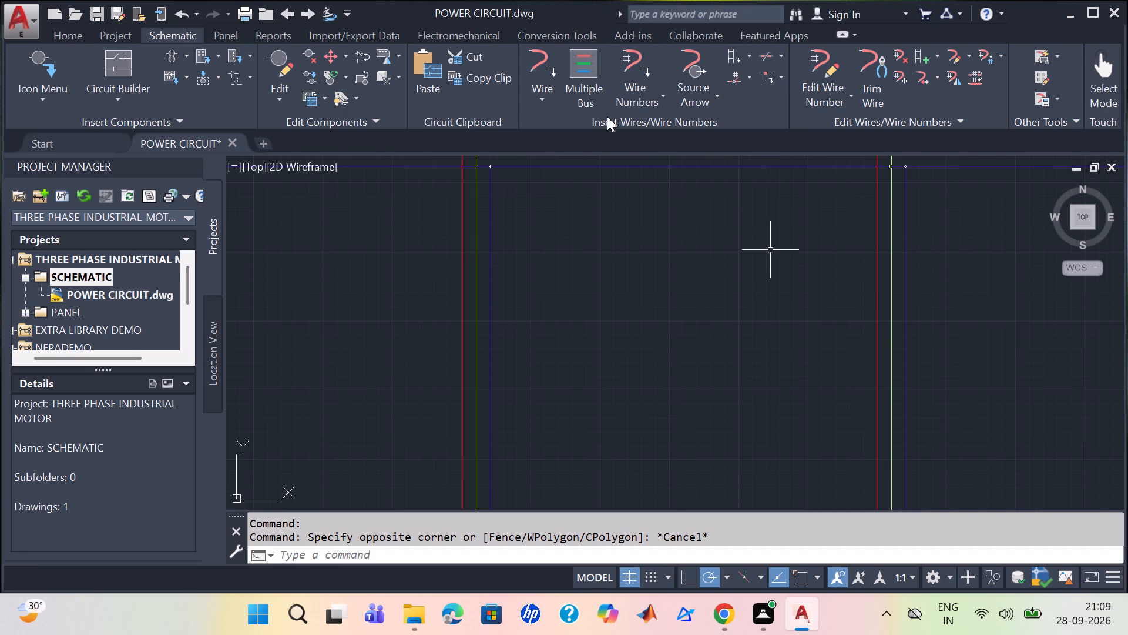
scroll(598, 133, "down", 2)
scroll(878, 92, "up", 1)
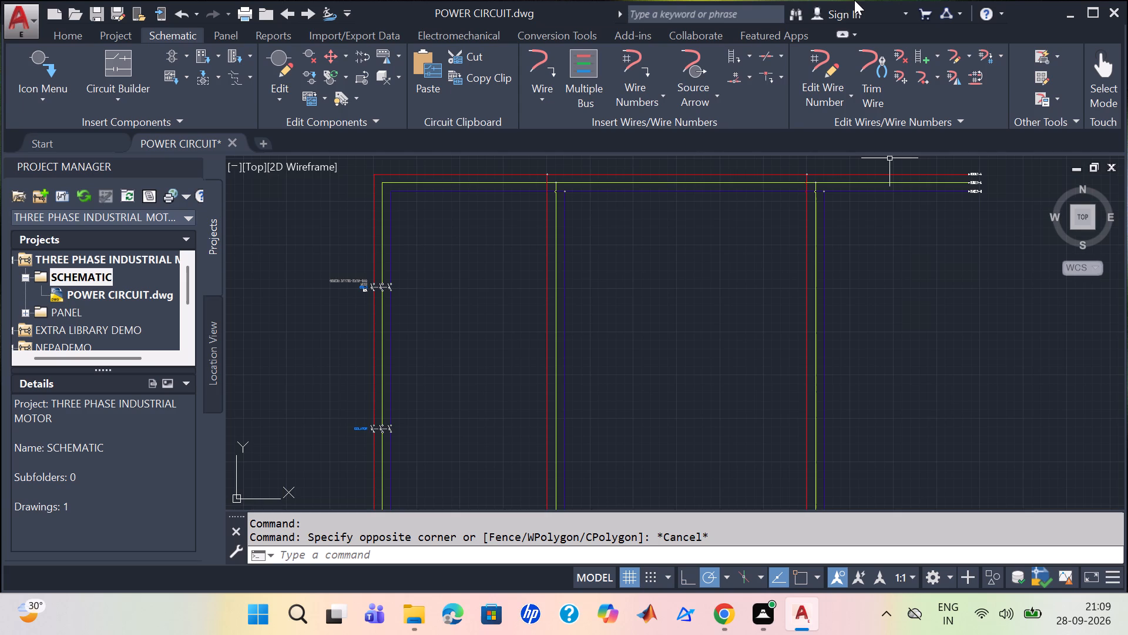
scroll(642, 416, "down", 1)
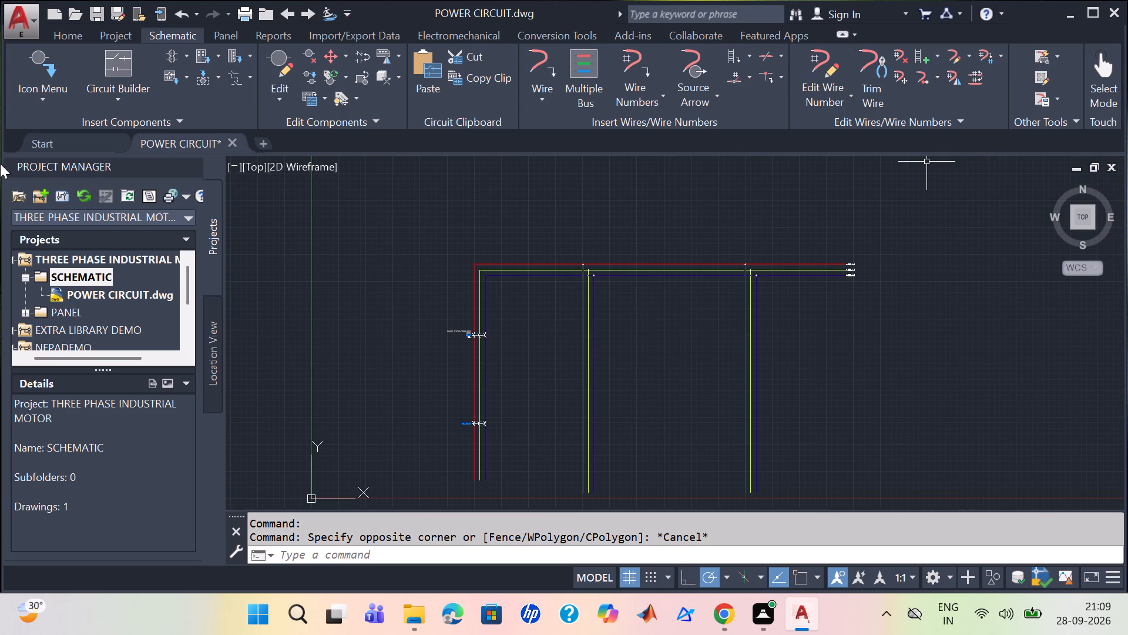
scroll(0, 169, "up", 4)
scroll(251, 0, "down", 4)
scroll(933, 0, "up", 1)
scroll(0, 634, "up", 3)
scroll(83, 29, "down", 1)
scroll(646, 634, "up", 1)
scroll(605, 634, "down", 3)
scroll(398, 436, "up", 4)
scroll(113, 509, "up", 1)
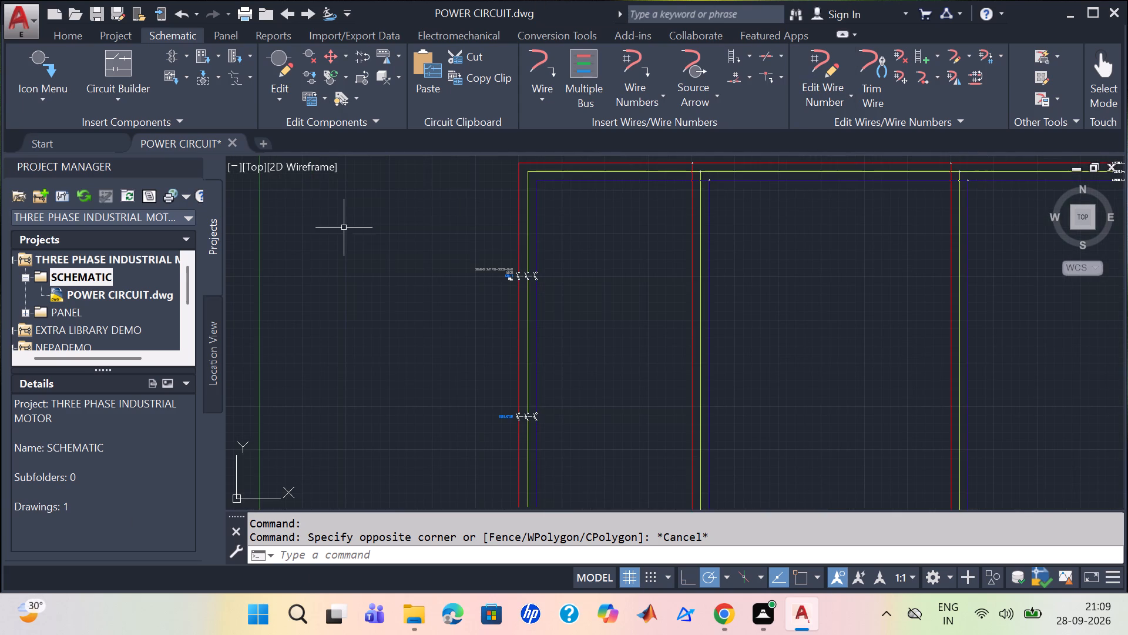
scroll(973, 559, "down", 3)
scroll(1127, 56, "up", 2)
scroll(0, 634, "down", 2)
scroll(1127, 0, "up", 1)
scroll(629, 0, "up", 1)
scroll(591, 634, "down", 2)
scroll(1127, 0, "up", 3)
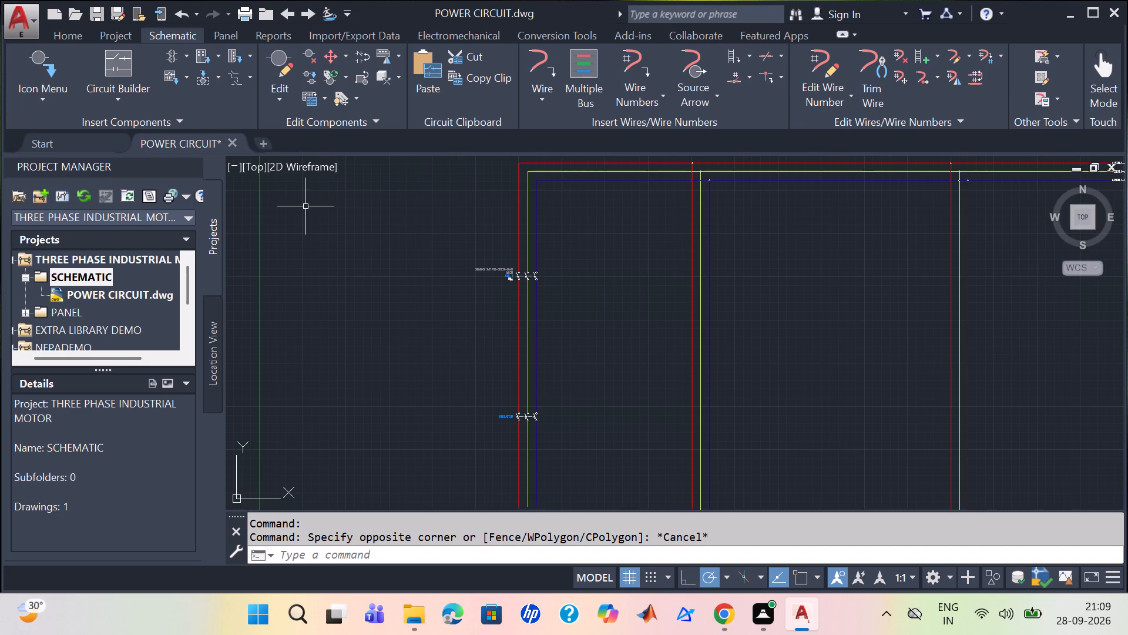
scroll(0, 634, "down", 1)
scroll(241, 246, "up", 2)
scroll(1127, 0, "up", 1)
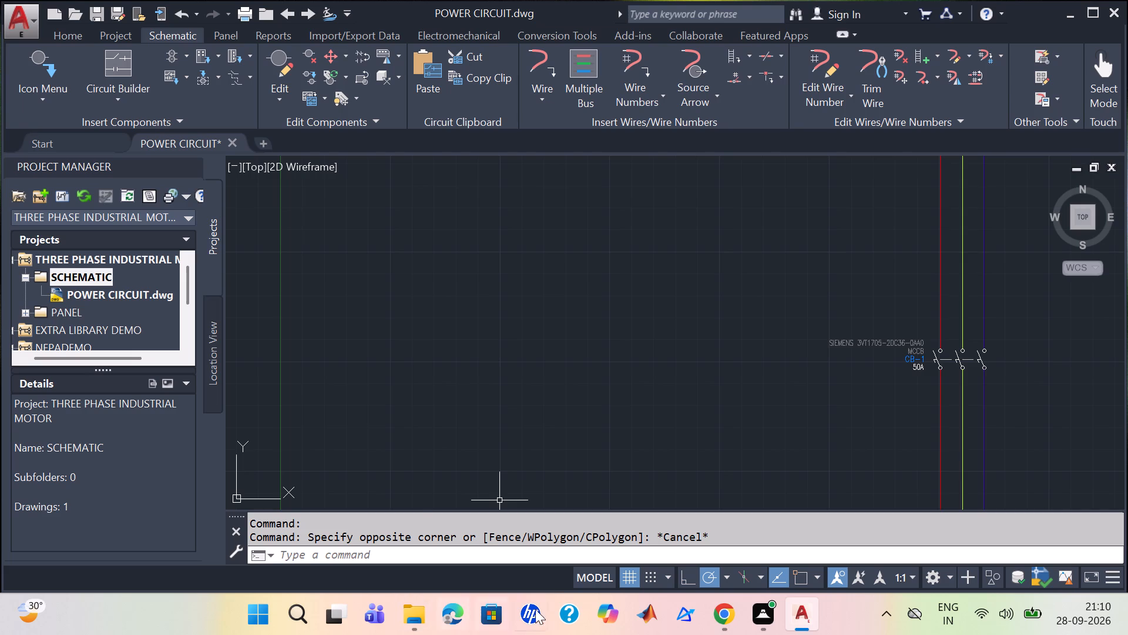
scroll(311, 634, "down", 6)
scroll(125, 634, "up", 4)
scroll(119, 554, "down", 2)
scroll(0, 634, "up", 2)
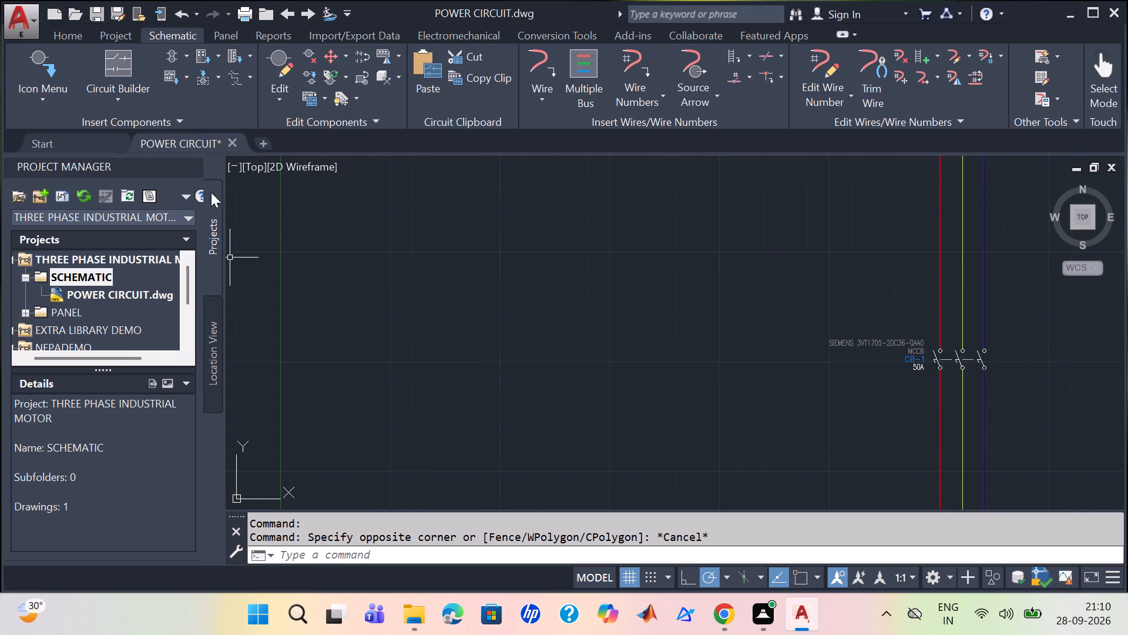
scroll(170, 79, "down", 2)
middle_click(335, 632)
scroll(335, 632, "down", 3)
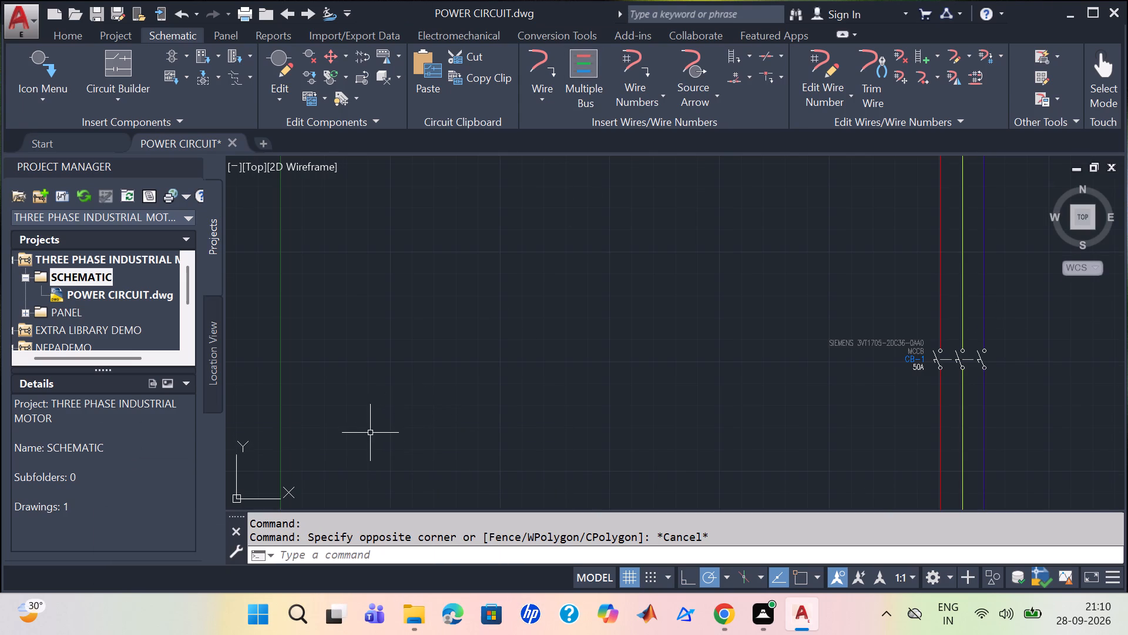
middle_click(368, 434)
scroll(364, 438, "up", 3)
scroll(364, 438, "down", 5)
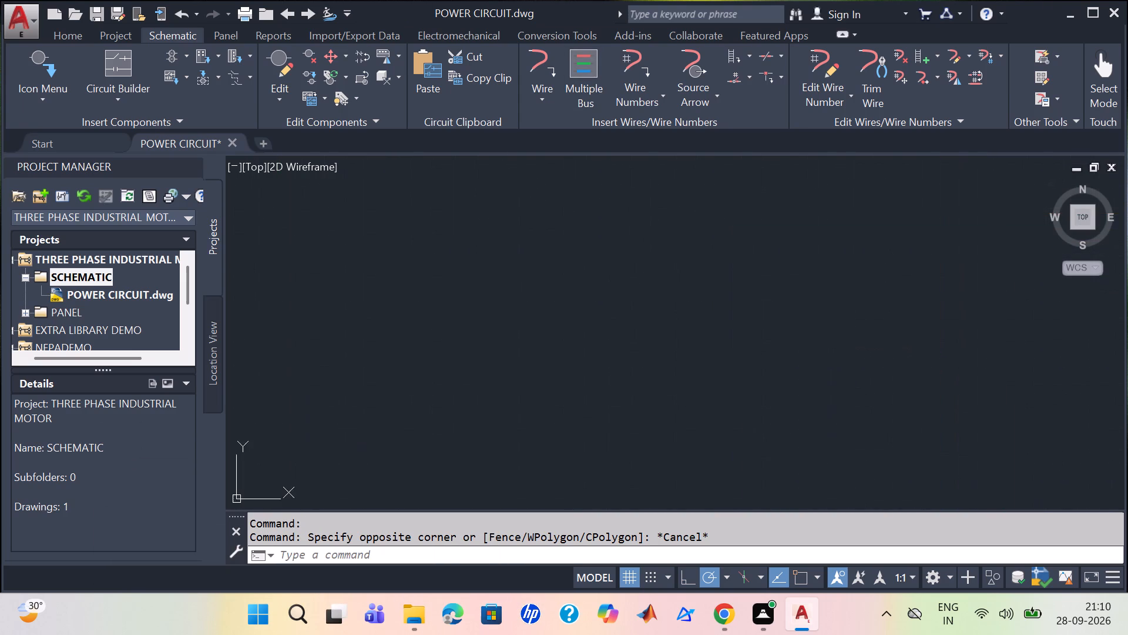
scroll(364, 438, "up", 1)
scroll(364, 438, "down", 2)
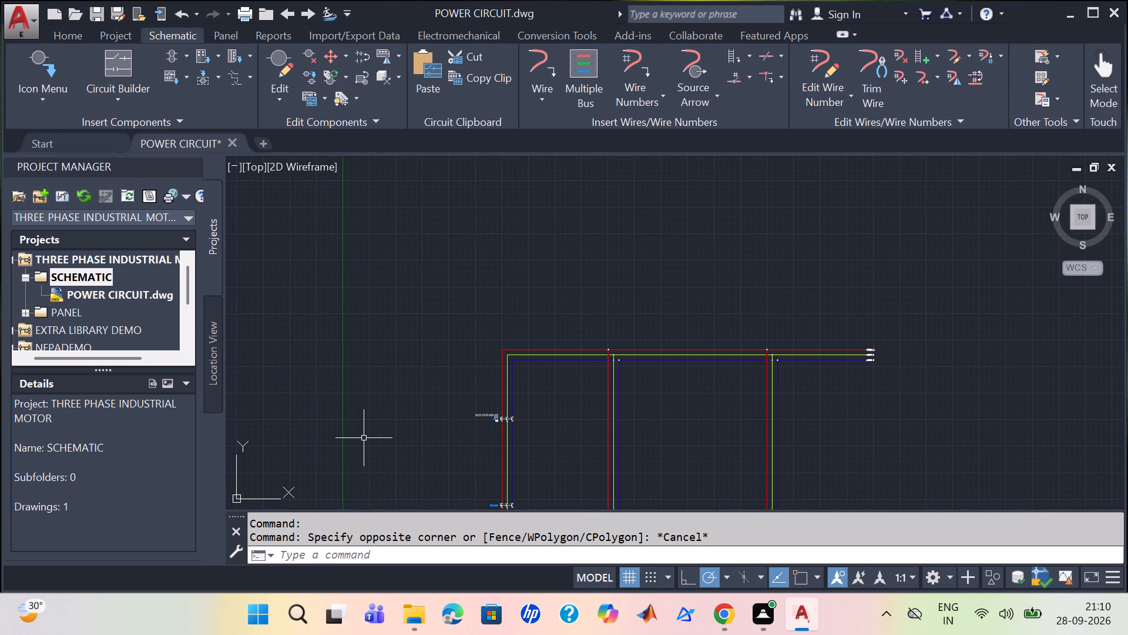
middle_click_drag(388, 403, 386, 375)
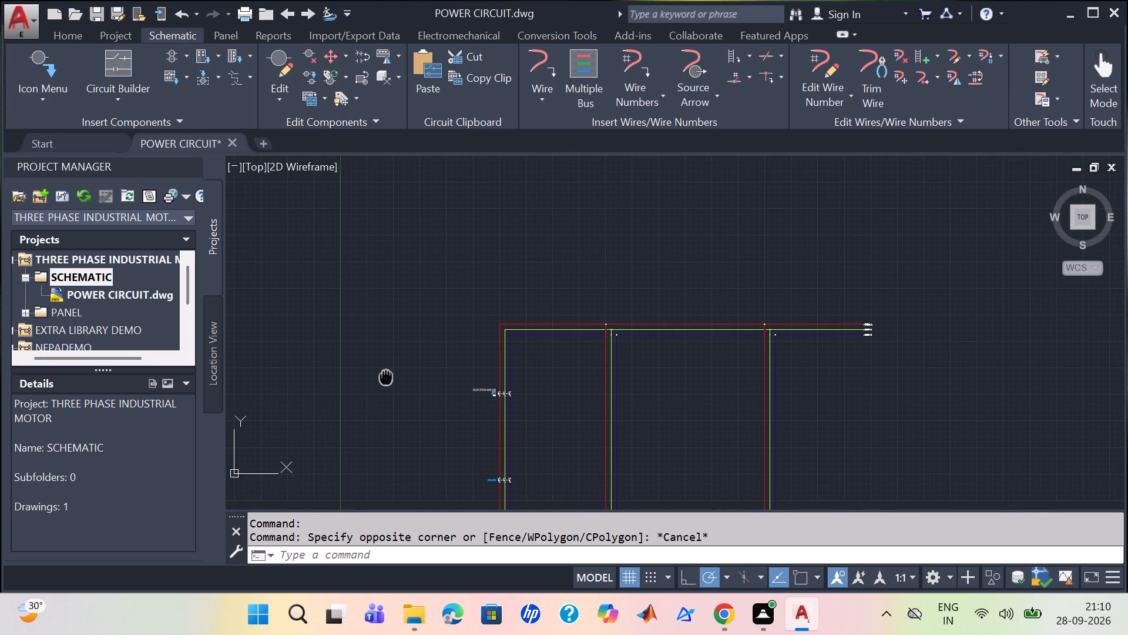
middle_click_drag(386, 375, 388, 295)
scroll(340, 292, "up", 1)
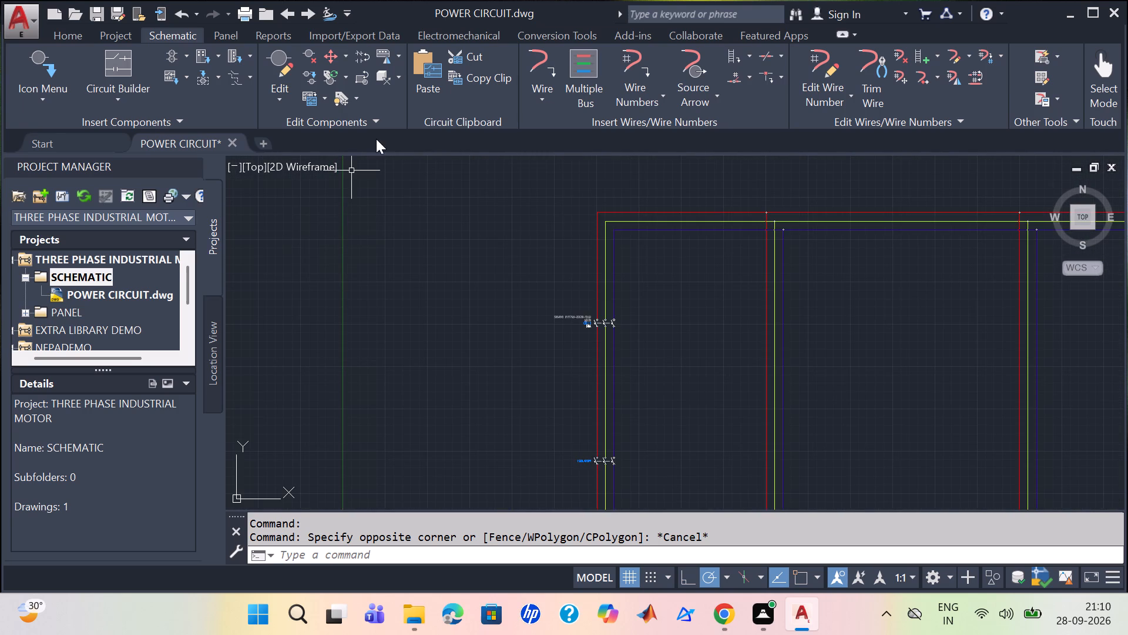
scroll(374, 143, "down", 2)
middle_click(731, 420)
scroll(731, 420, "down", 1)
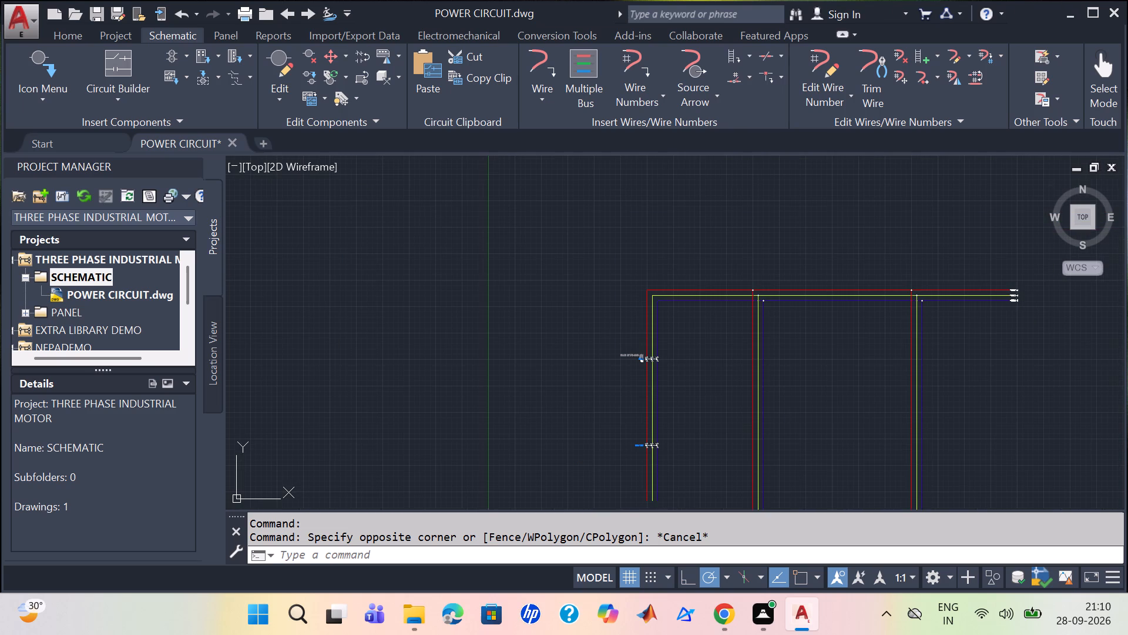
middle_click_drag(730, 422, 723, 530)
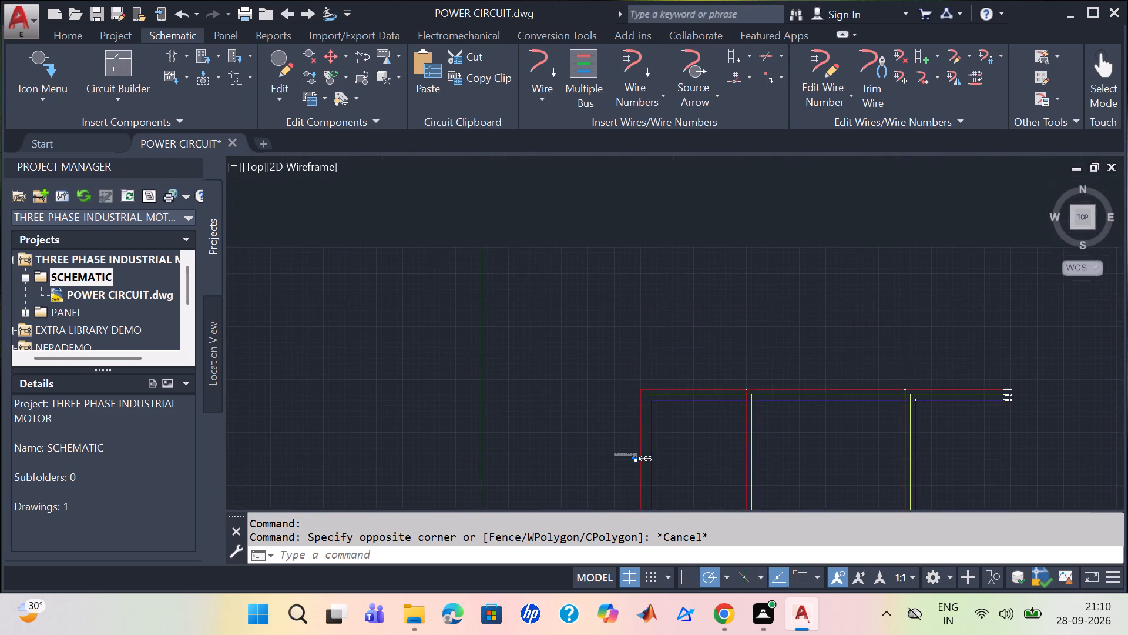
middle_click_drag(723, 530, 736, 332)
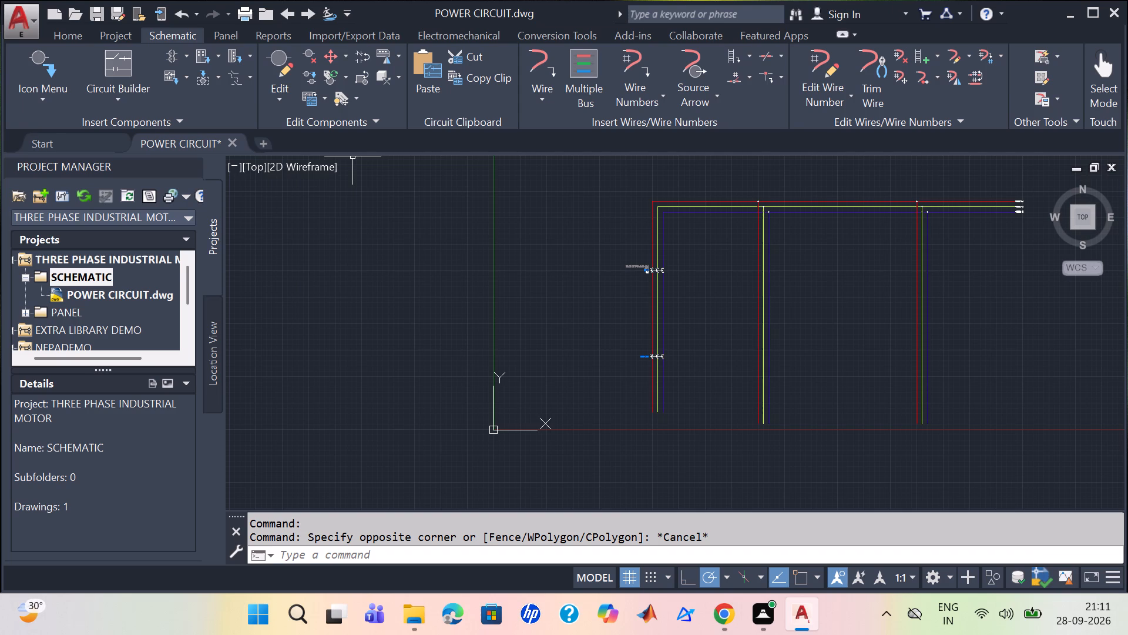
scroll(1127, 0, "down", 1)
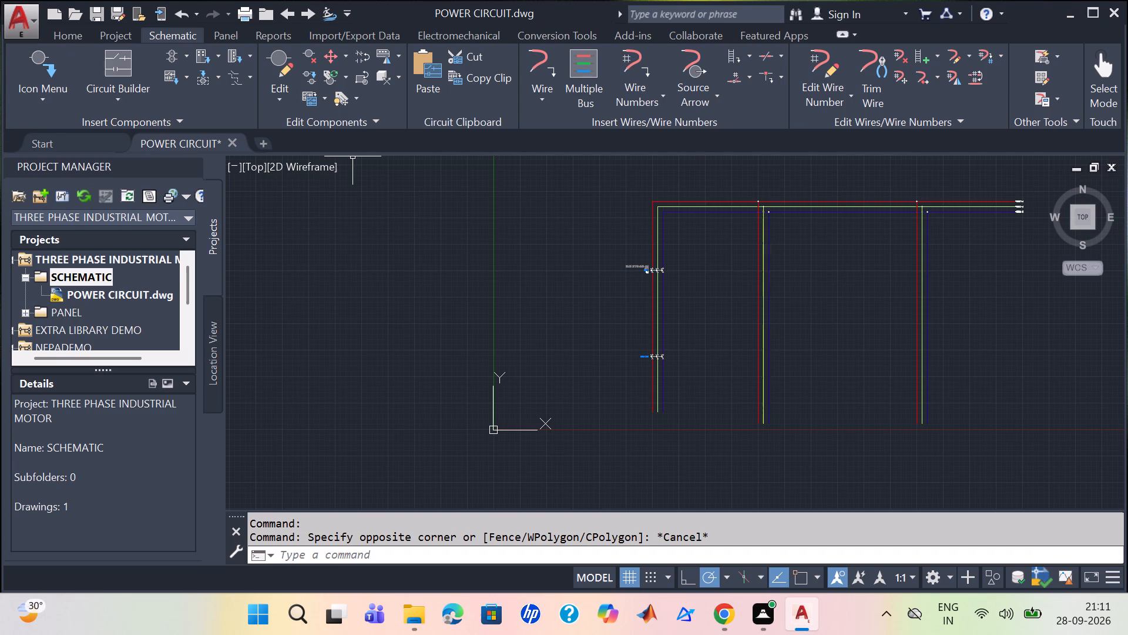
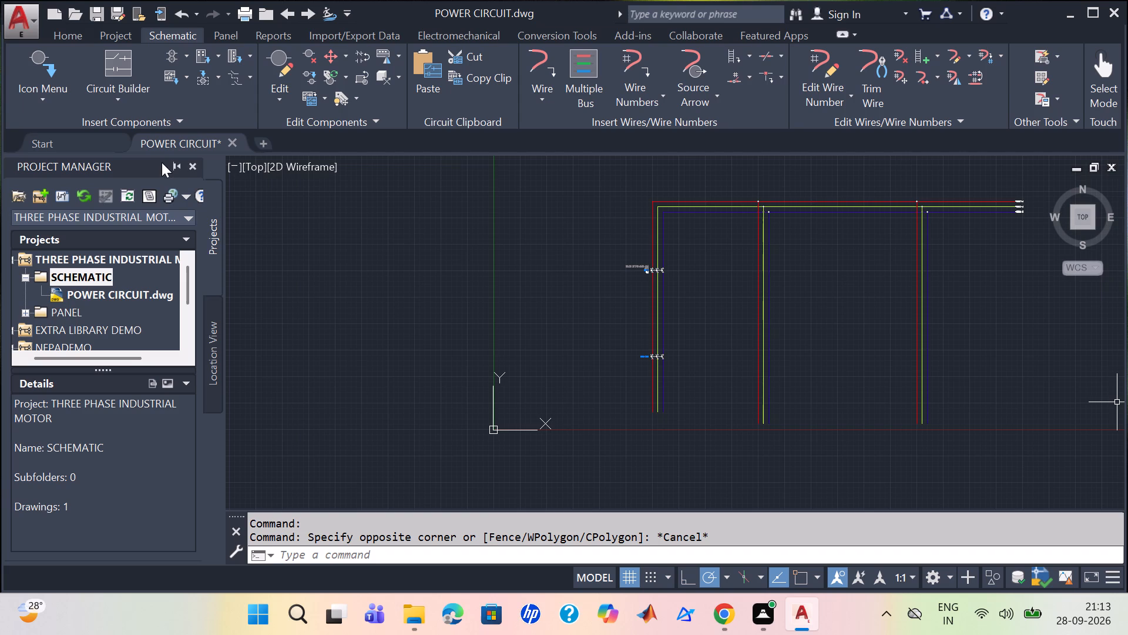
Examine the second vertical branch and its connection dots on the horizontal three-phase bus.
scroll(762, 353, "up", 3)
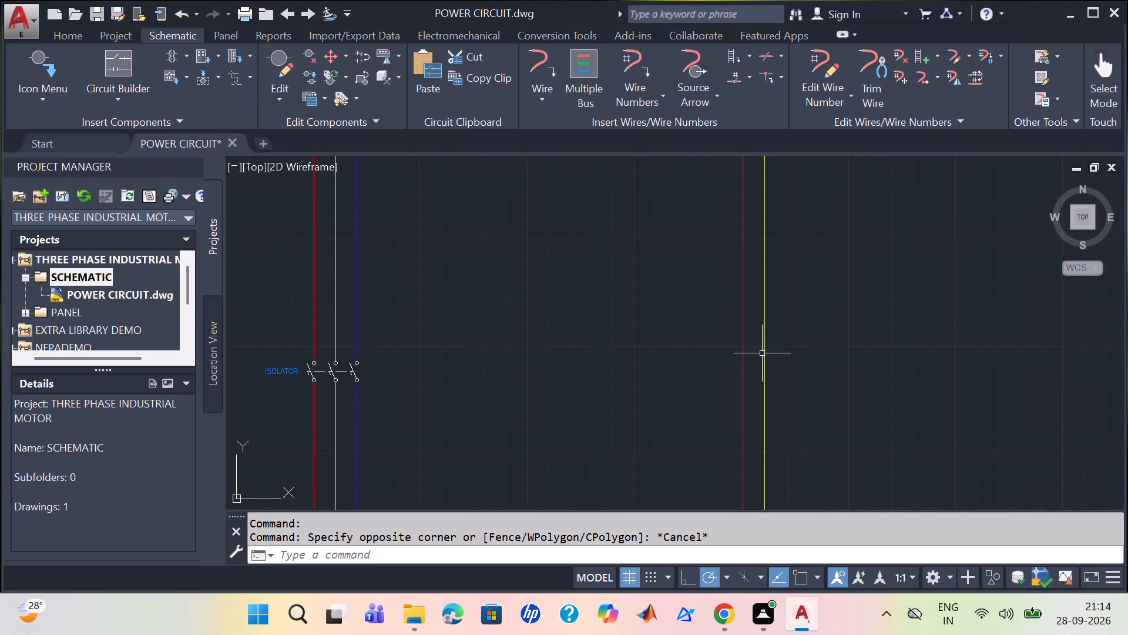
scroll(919, 333, "down", 2)
scroll(905, 317, "up", 3)
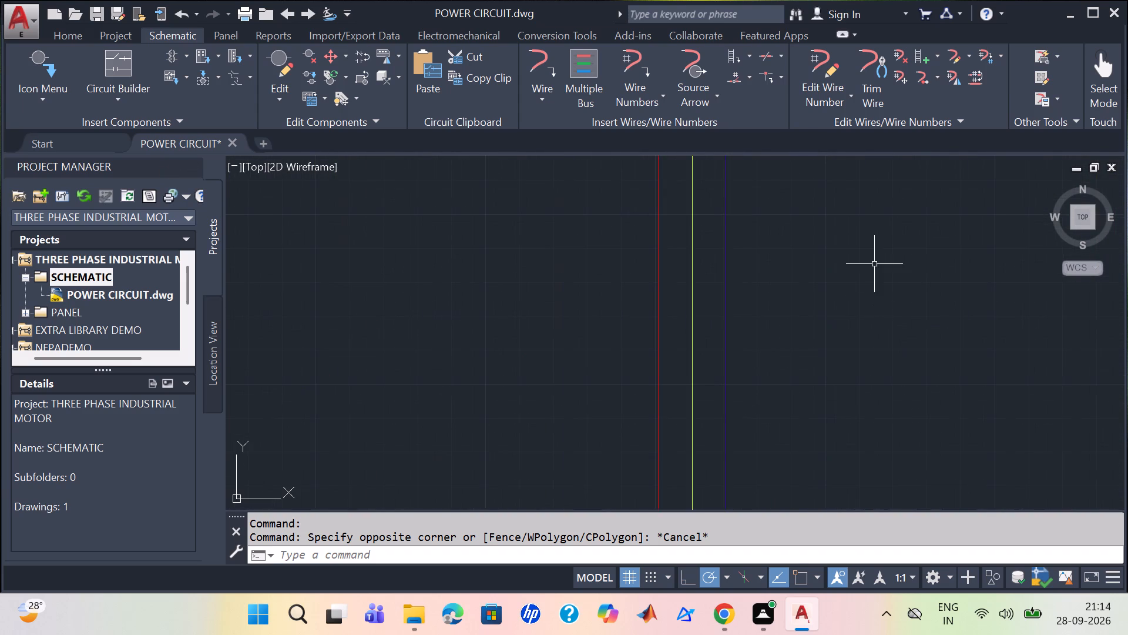
middle_click_drag(871, 254, 824, 577)
middle_click_drag(733, 252, 753, 549)
scroll(753, 492, "down", 1)
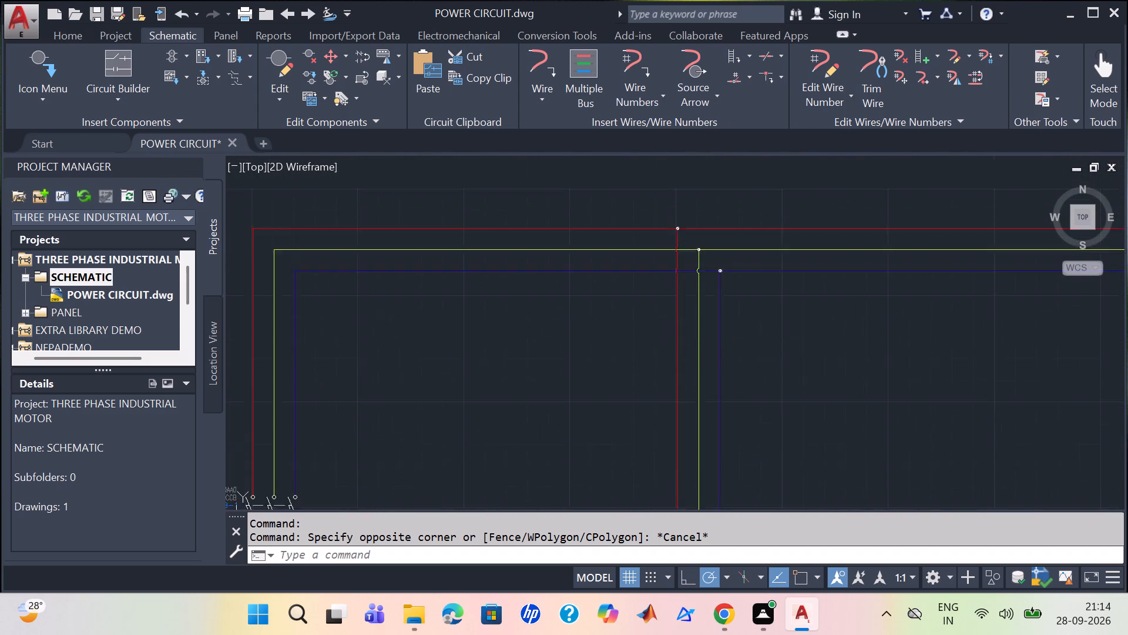
middle_click_drag(753, 549, 753, 438)
scroll(778, 305, "up", 2)
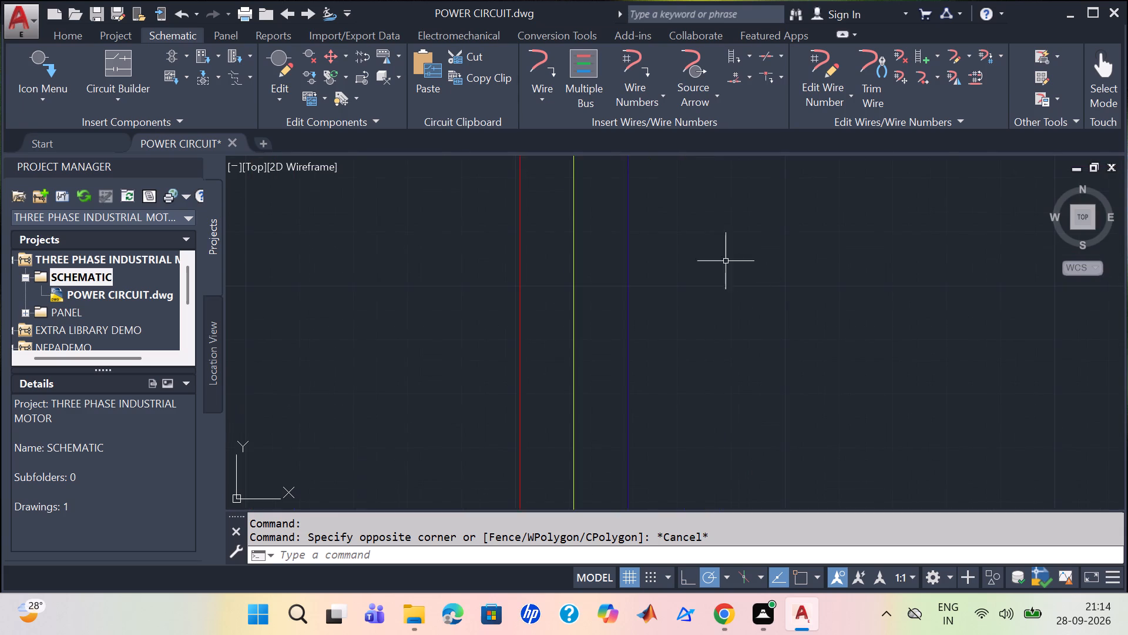
scroll(710, 283, "down", 3)
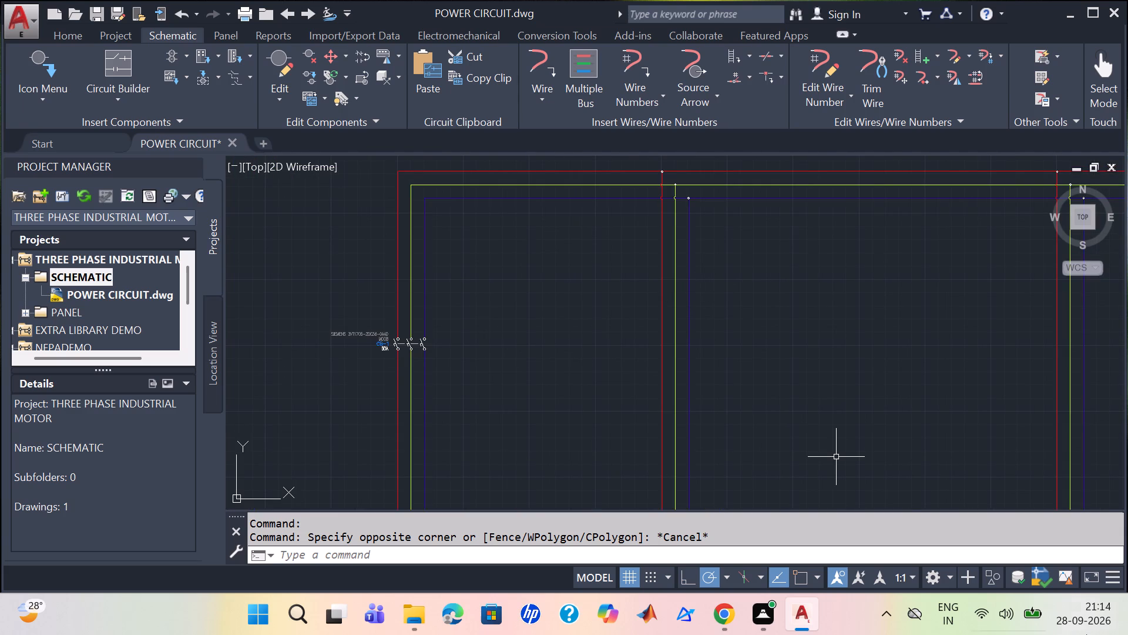
scroll(620, 210, "down", 1)
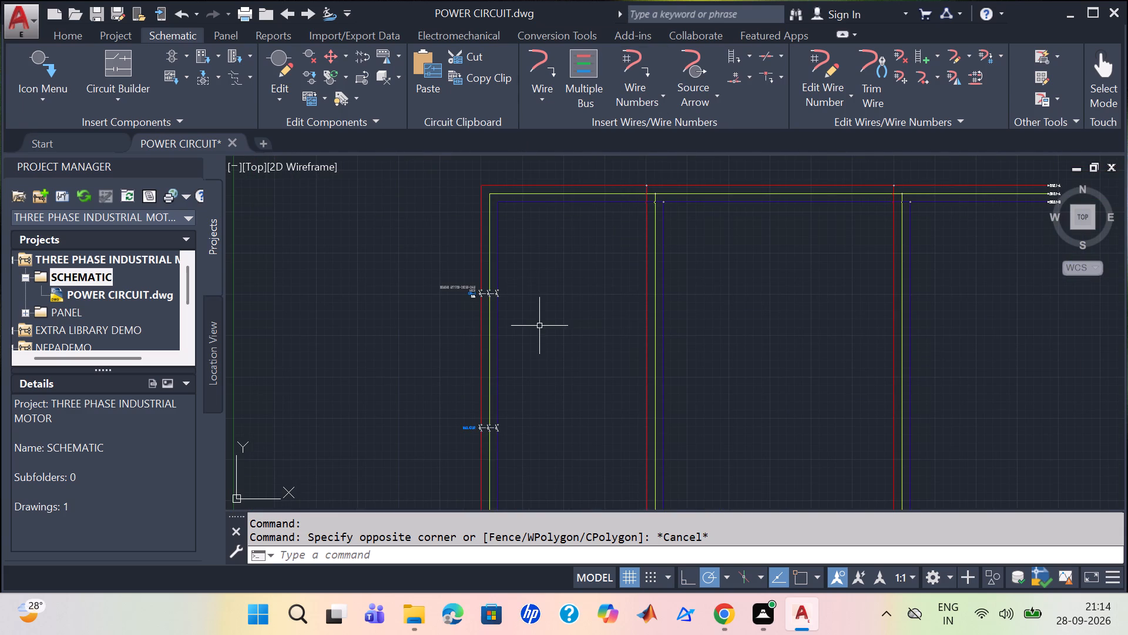
scroll(718, 283, "up", 2)
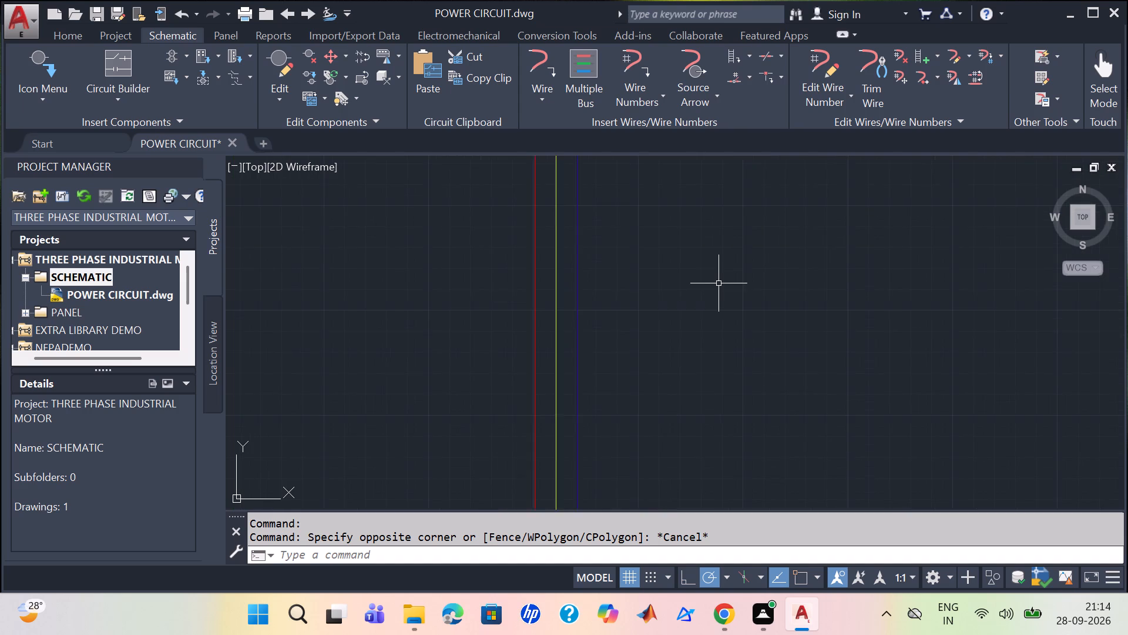
scroll(719, 283, "up", 1)
scroll(719, 283, "down", 3)
middle_click_drag(714, 253, 700, 402)
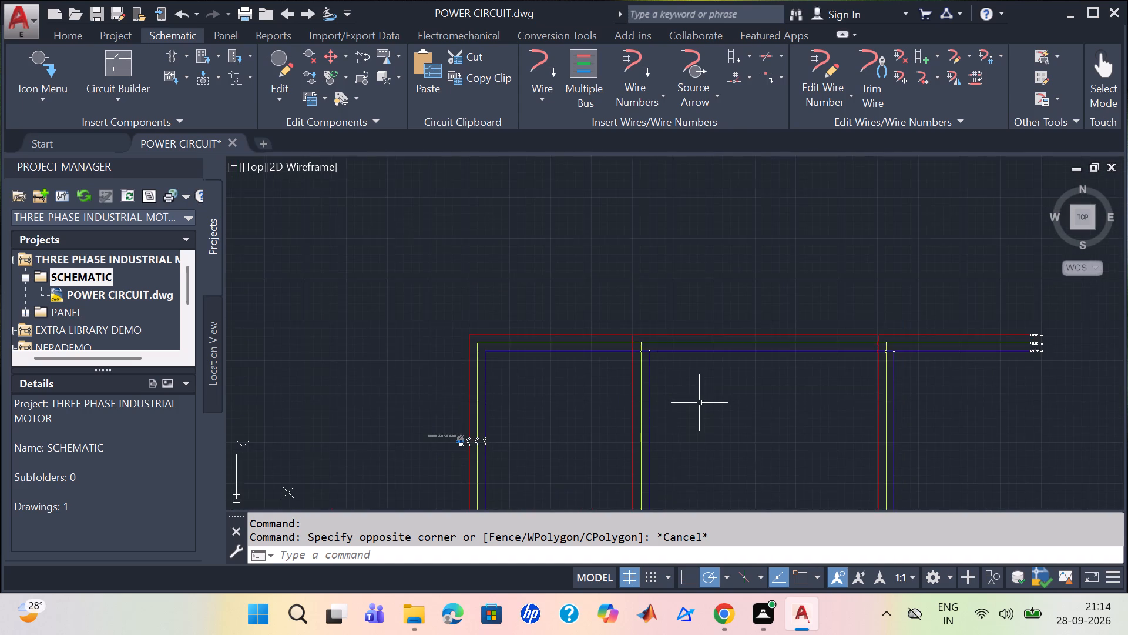
scroll(699, 403, "up", 1)
scroll(605, 427, "up", 1)
scroll(752, 397, "up", 2)
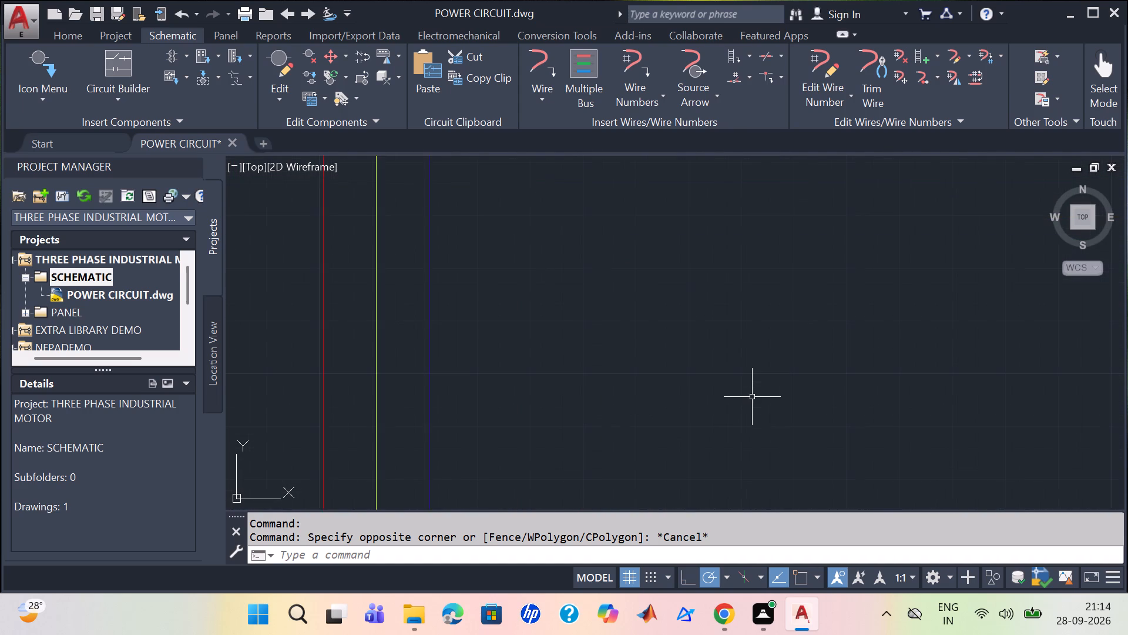
scroll(610, 258, "down", 2)
middle_click_drag(554, 192, 604, 367)
scroll(568, 323, "up", 1)
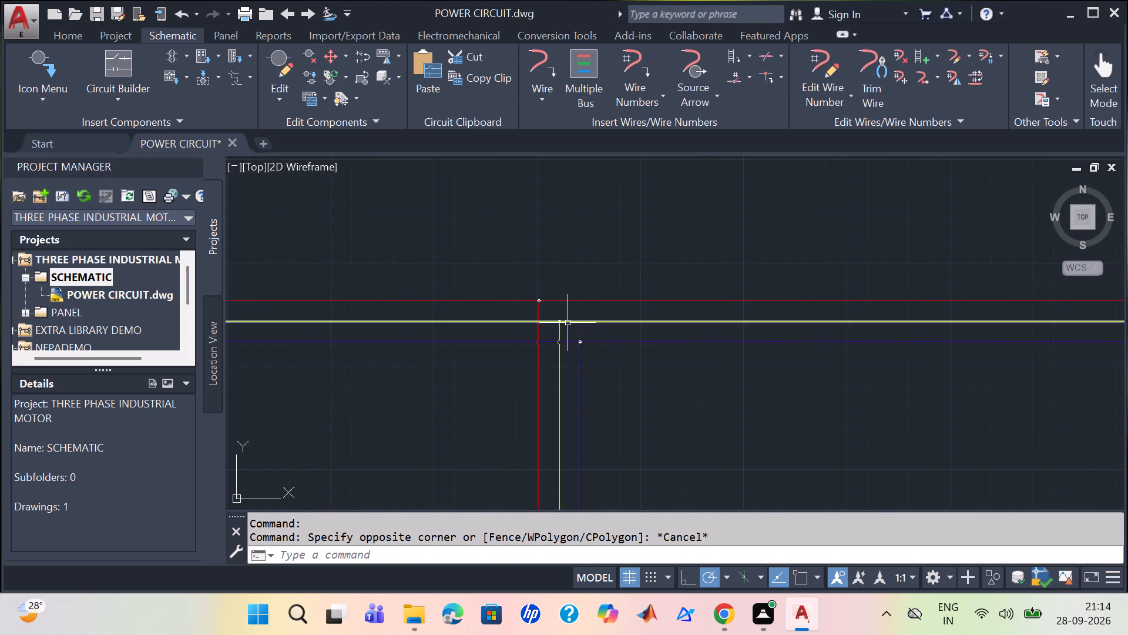
scroll(568, 323, "up", 1)
scroll(495, 256, "up", 2)
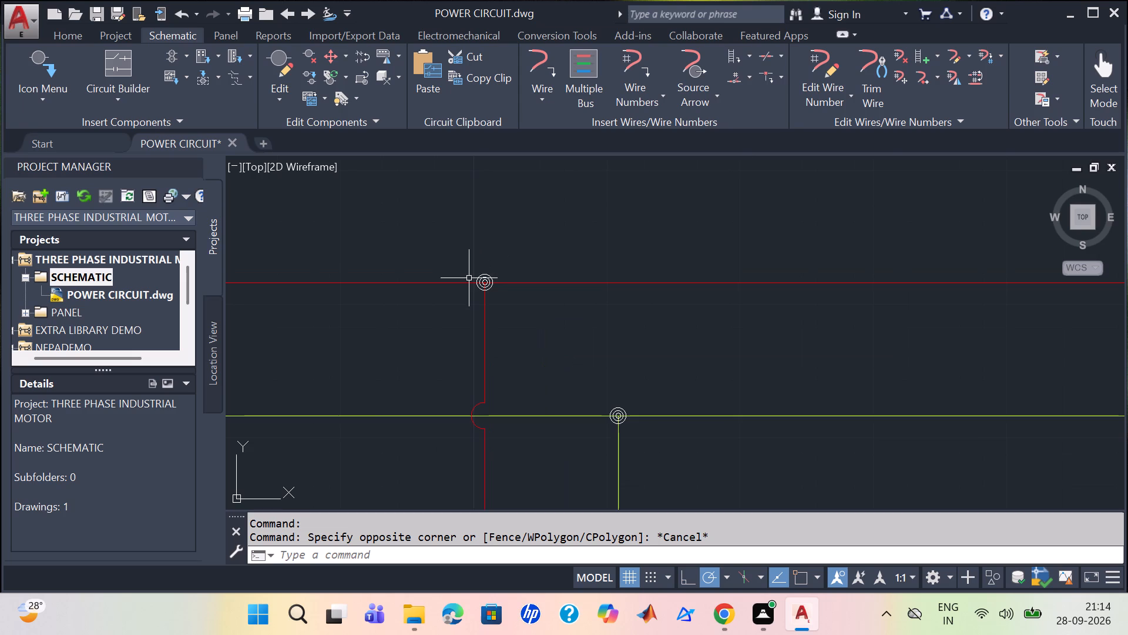
scroll(472, 277, "up", 5)
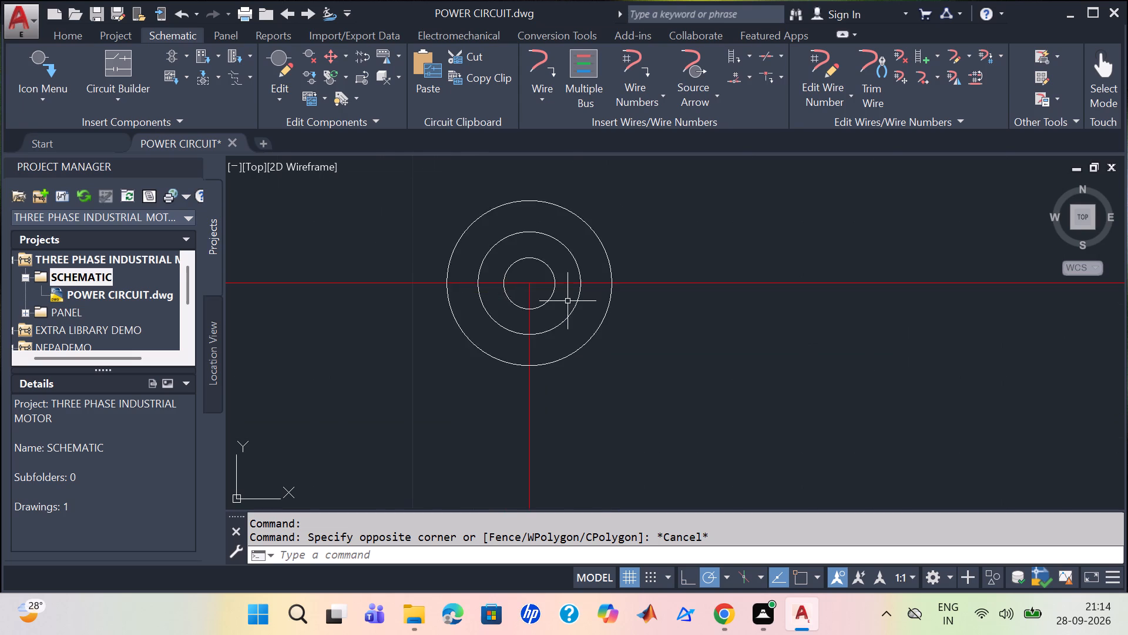
scroll(568, 300, "up", 3)
scroll(564, 246, "down", 1)
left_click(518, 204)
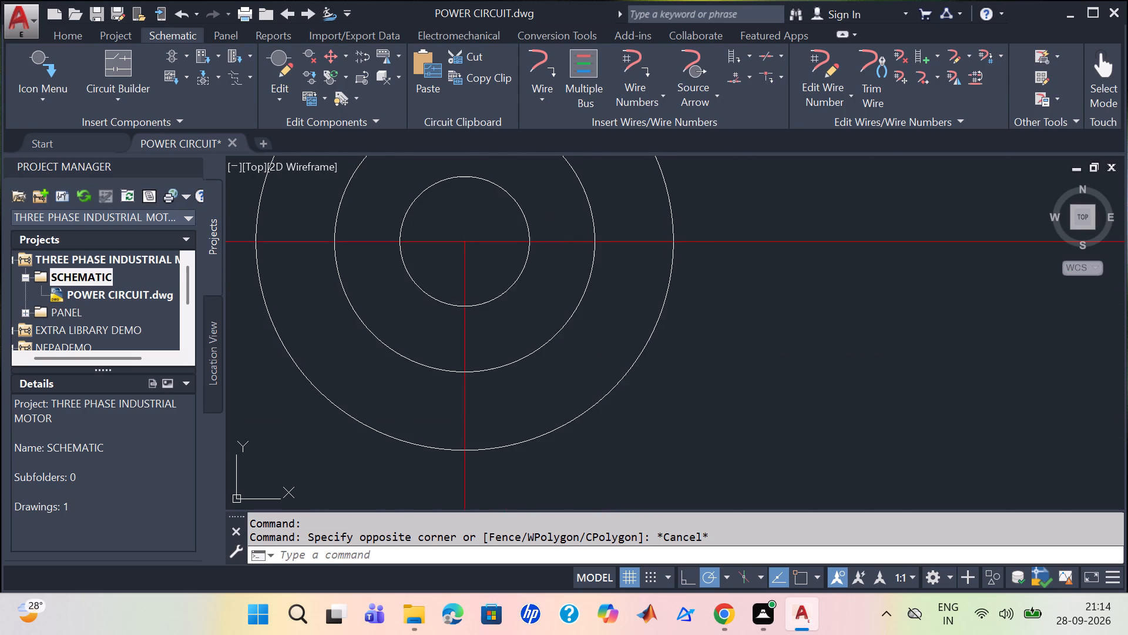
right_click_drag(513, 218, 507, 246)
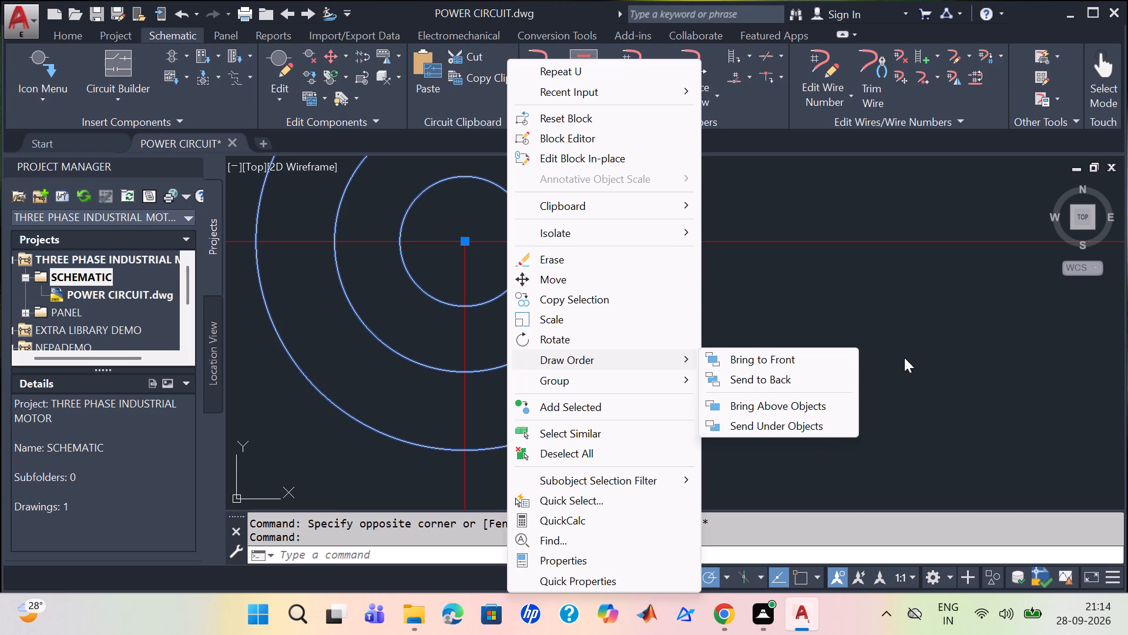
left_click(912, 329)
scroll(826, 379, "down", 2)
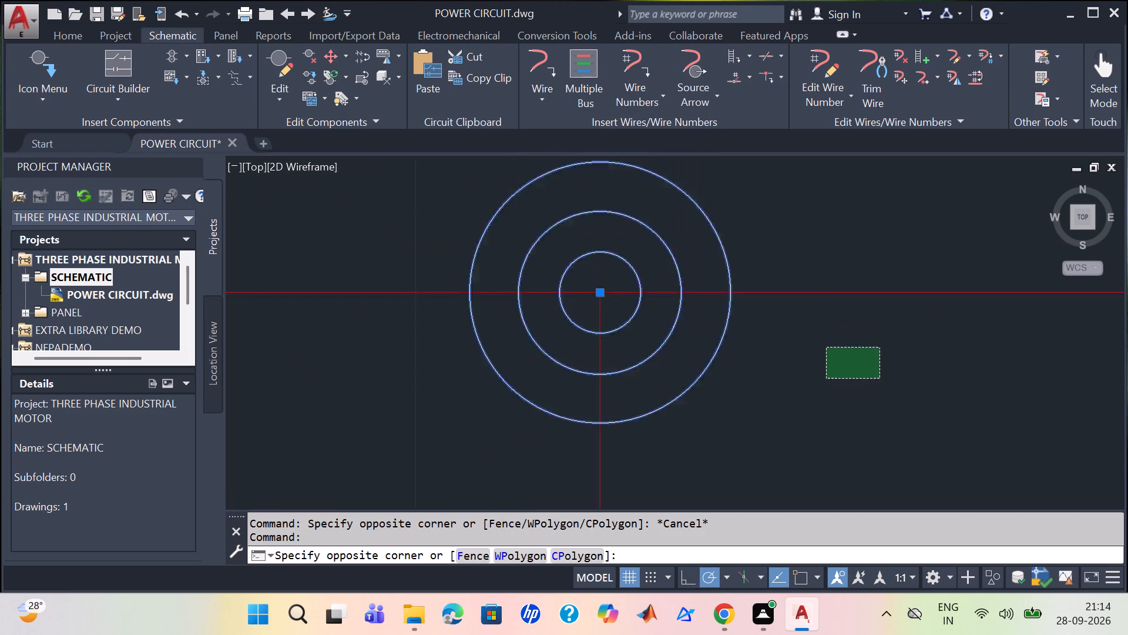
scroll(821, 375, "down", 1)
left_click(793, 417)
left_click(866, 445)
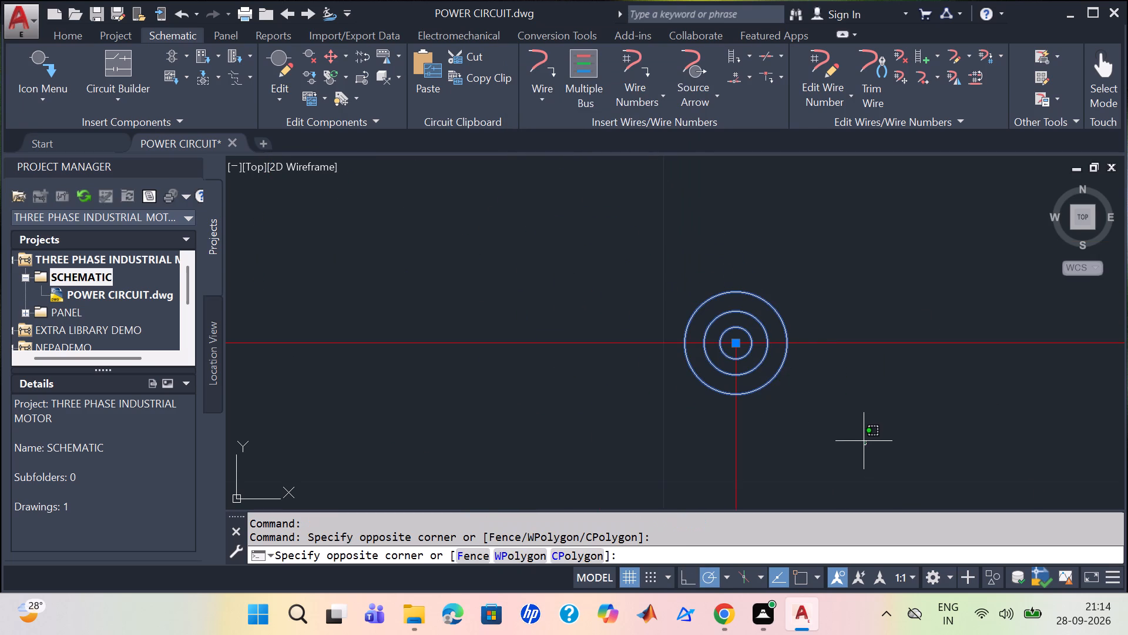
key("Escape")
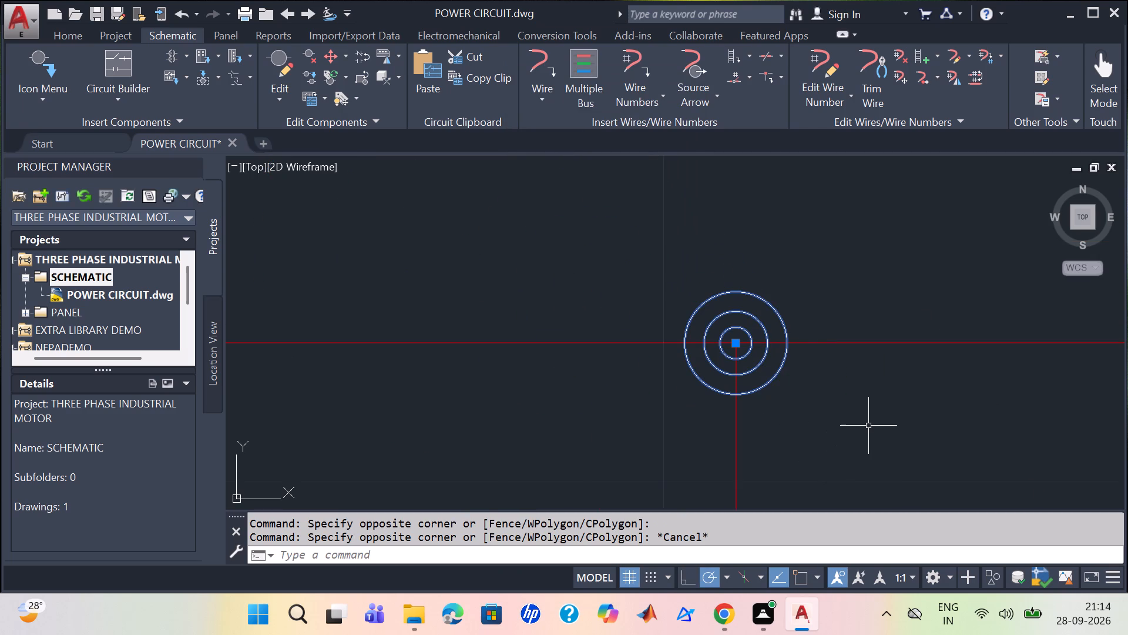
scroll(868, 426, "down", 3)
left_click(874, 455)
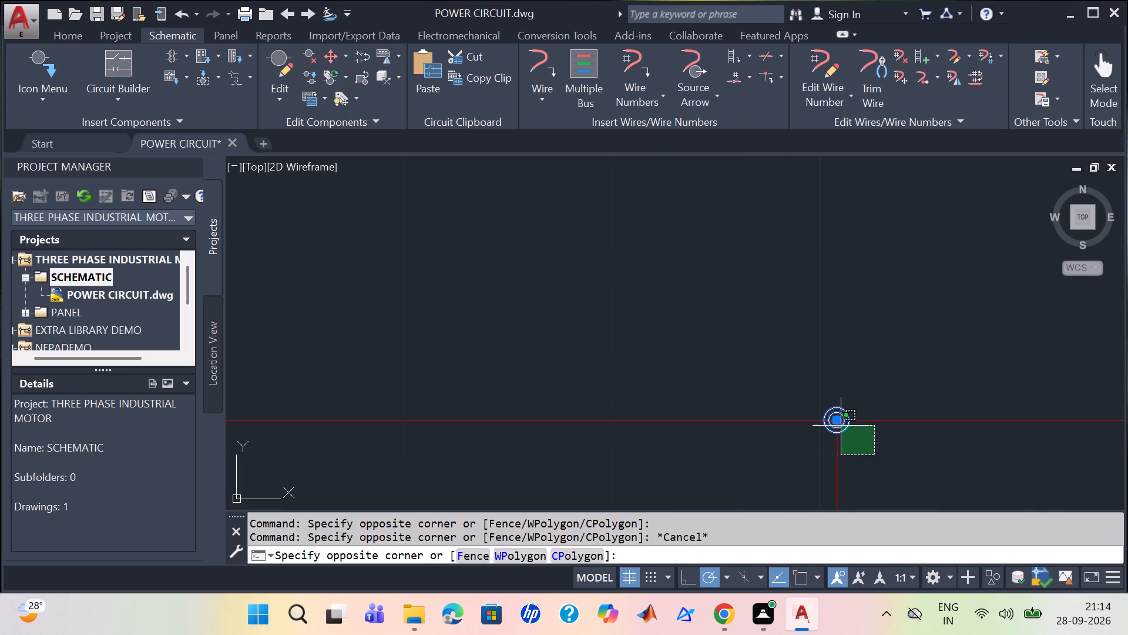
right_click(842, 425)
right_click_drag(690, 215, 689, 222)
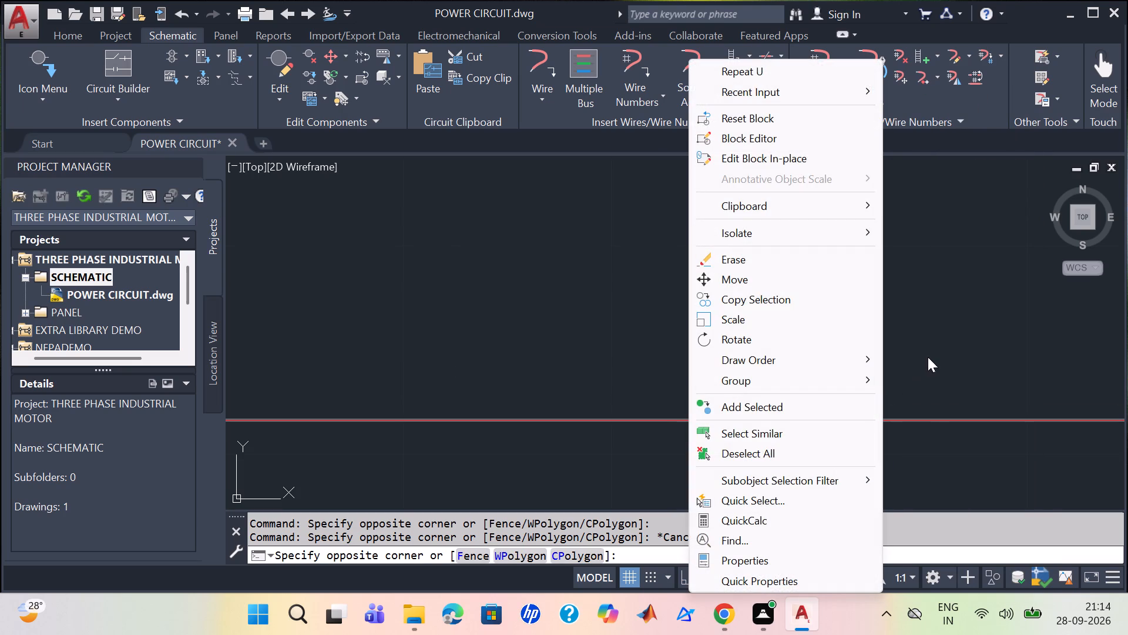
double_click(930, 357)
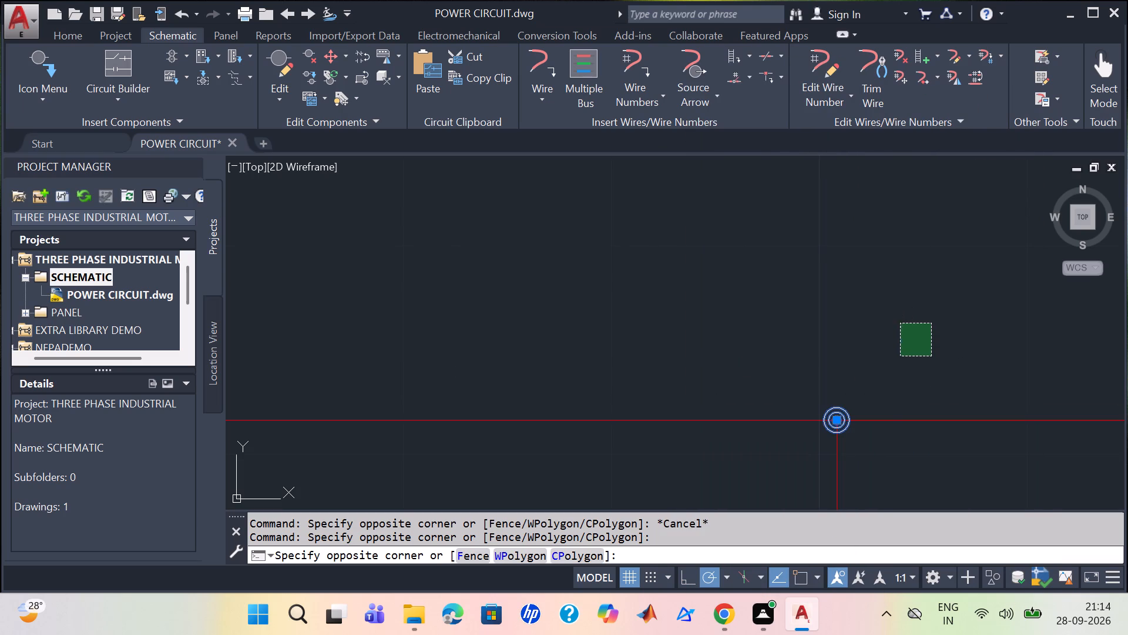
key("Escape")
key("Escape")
Examine the wire crossings where the second branch meets the bus, and the three vertical branches as a whole.
scroll(880, 429, "down", 1)
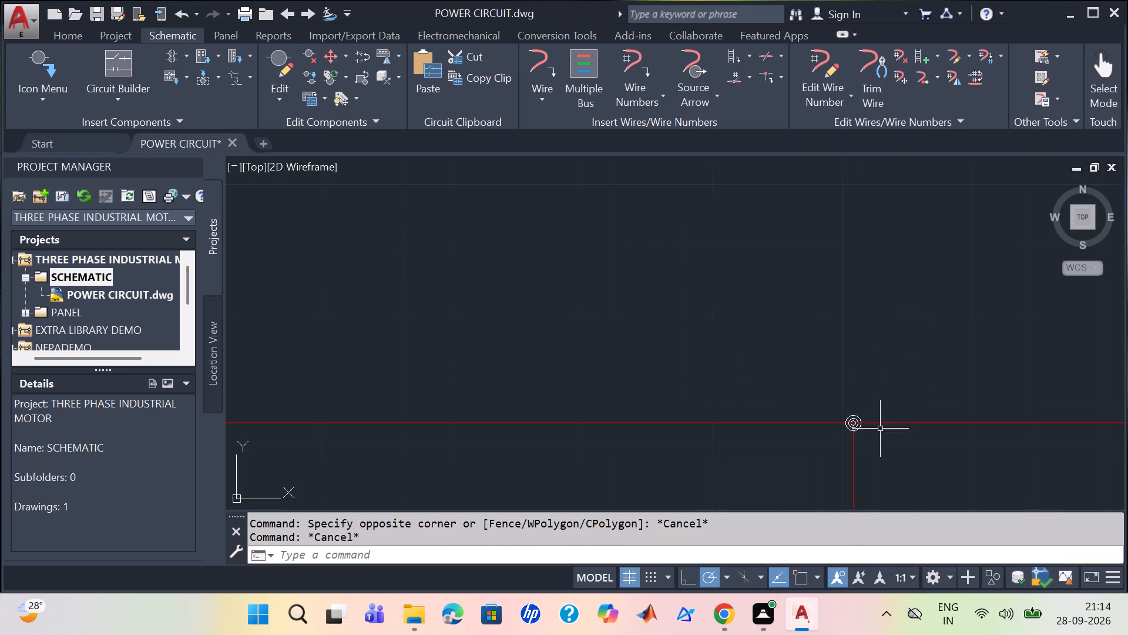
scroll(904, 504, "down", 1)
middle_click_drag(904, 505, 775, 215)
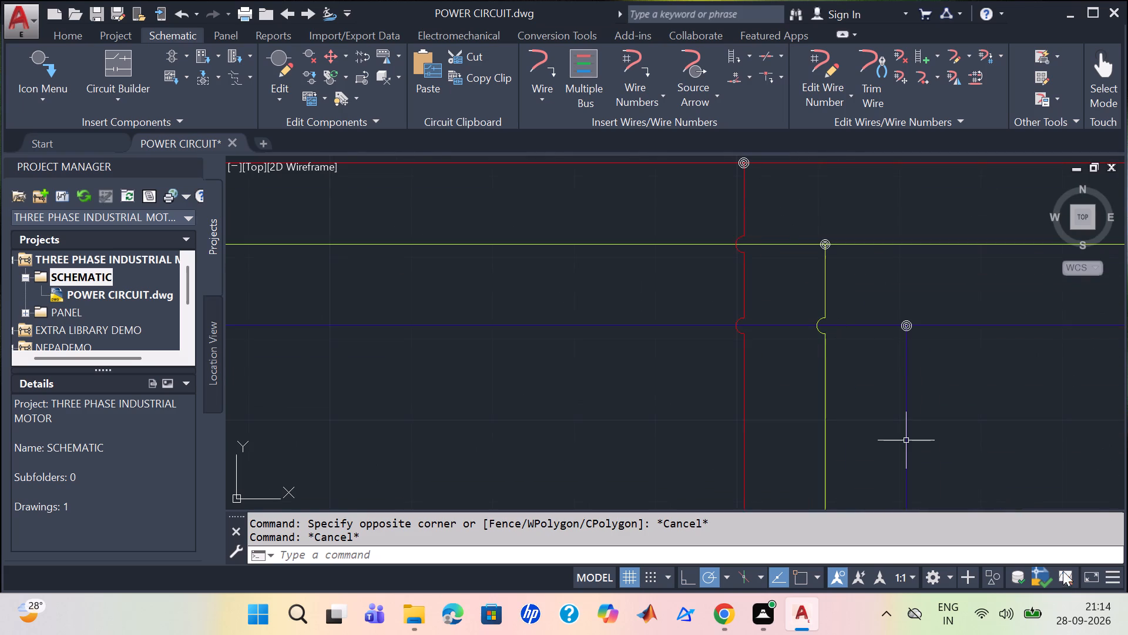
scroll(1067, 493, "down", 2)
middle_click_drag(1064, 480, 769, 72)
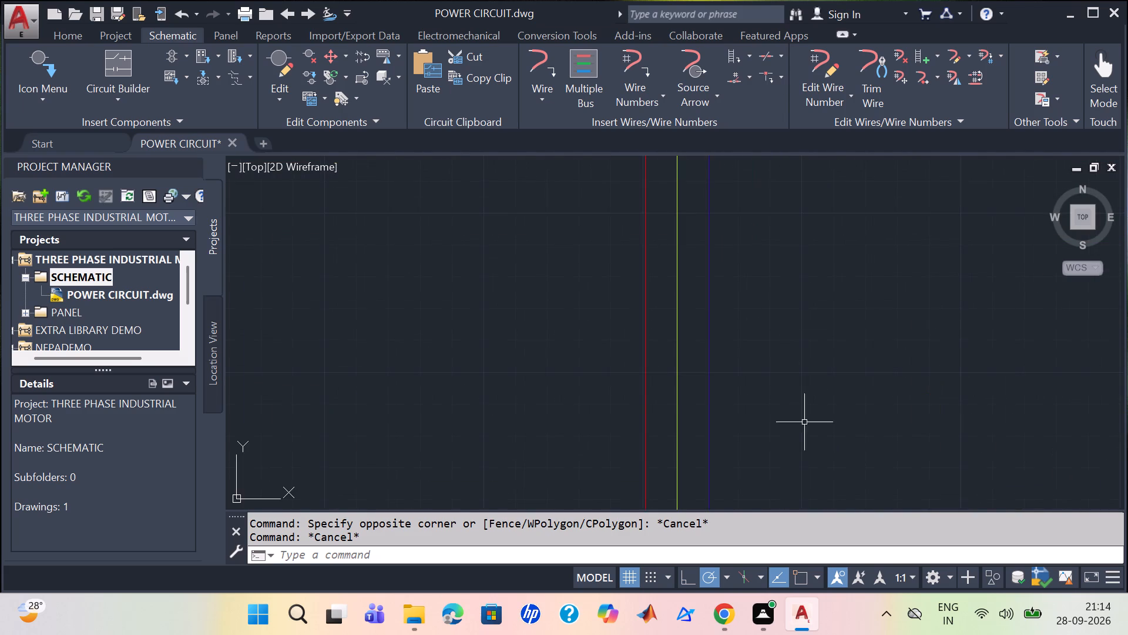
scroll(805, 423, "down", 1)
scroll(928, 313, "down", 1)
scroll(860, 390, "down", 1)
middle_click_drag(899, 409, 745, 342)
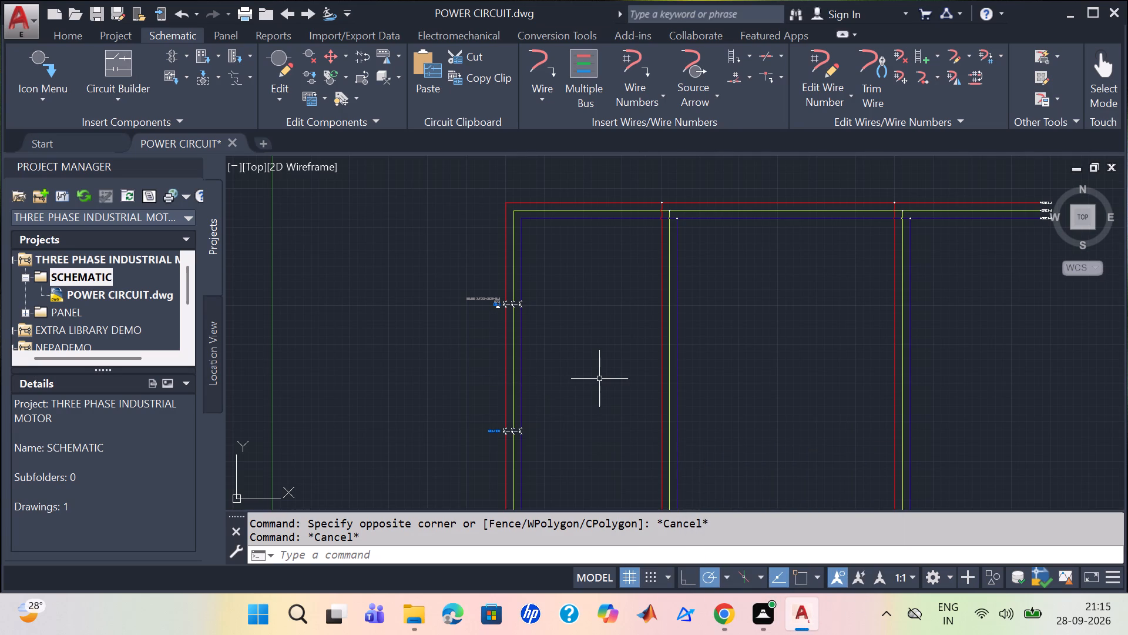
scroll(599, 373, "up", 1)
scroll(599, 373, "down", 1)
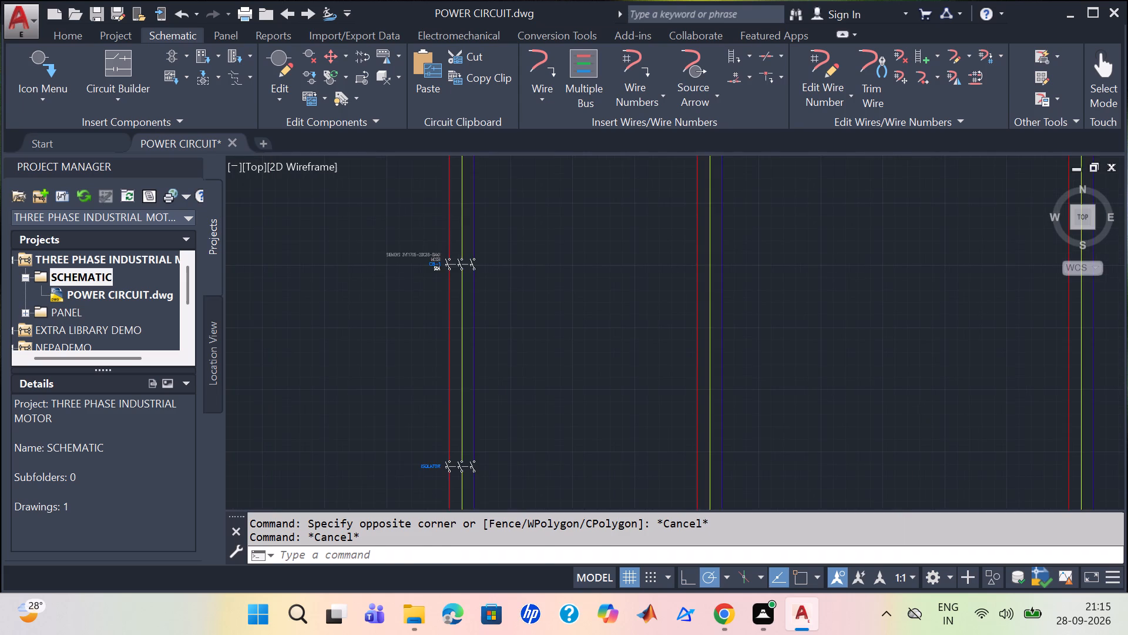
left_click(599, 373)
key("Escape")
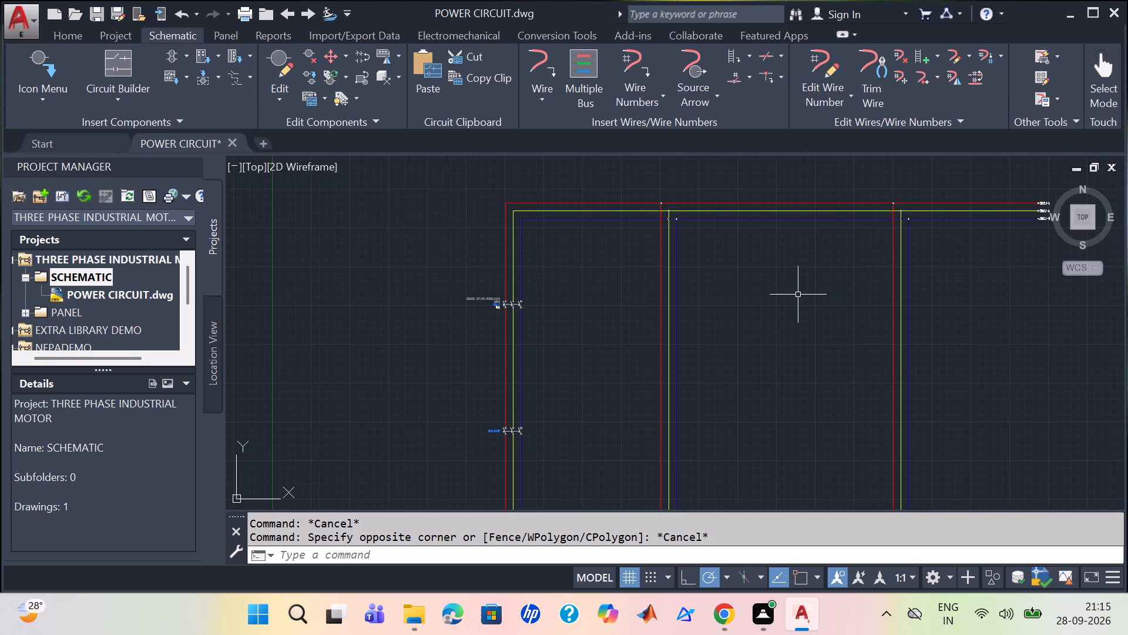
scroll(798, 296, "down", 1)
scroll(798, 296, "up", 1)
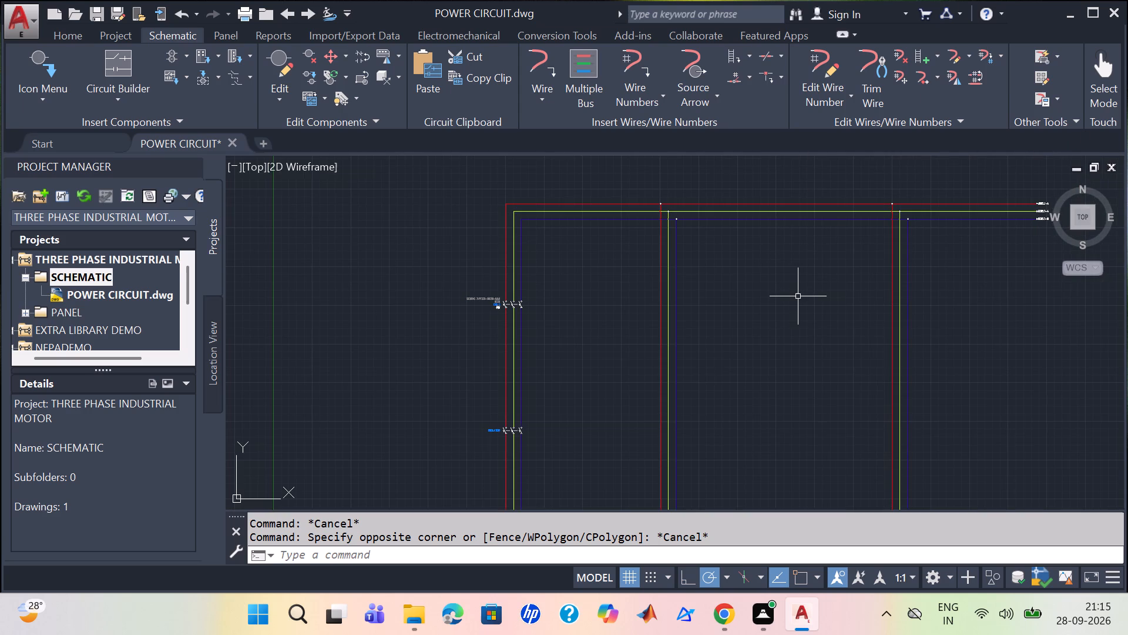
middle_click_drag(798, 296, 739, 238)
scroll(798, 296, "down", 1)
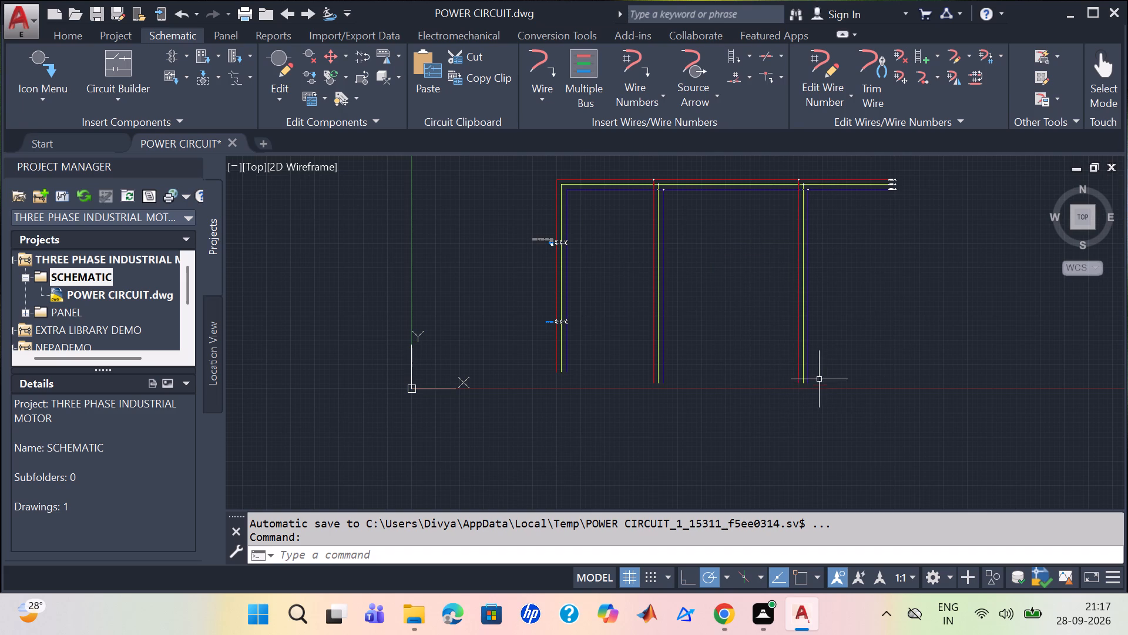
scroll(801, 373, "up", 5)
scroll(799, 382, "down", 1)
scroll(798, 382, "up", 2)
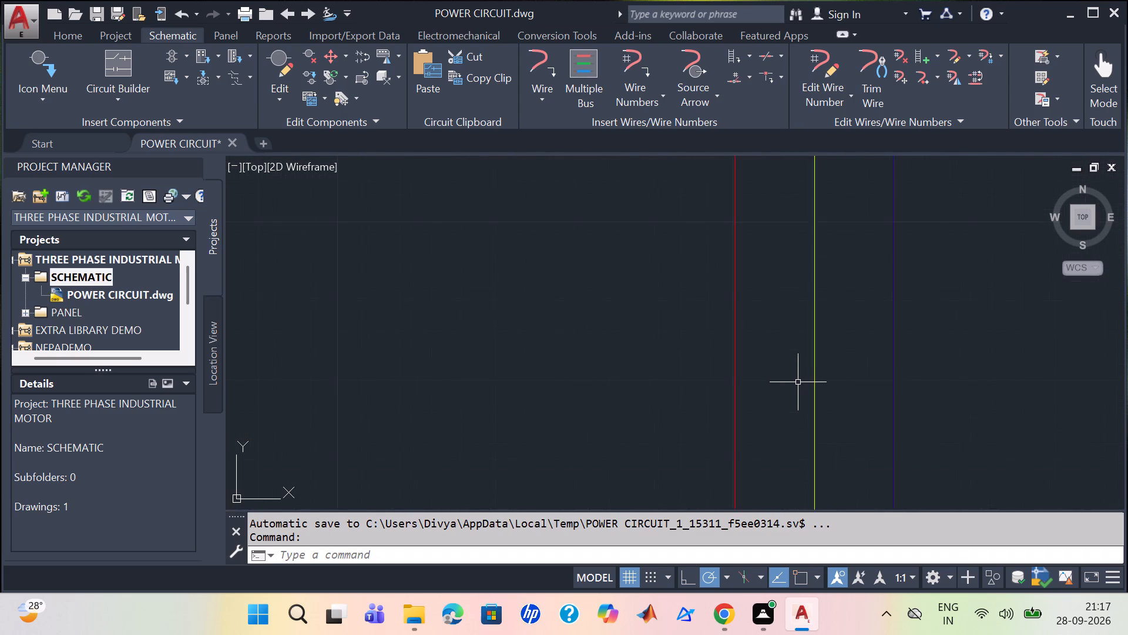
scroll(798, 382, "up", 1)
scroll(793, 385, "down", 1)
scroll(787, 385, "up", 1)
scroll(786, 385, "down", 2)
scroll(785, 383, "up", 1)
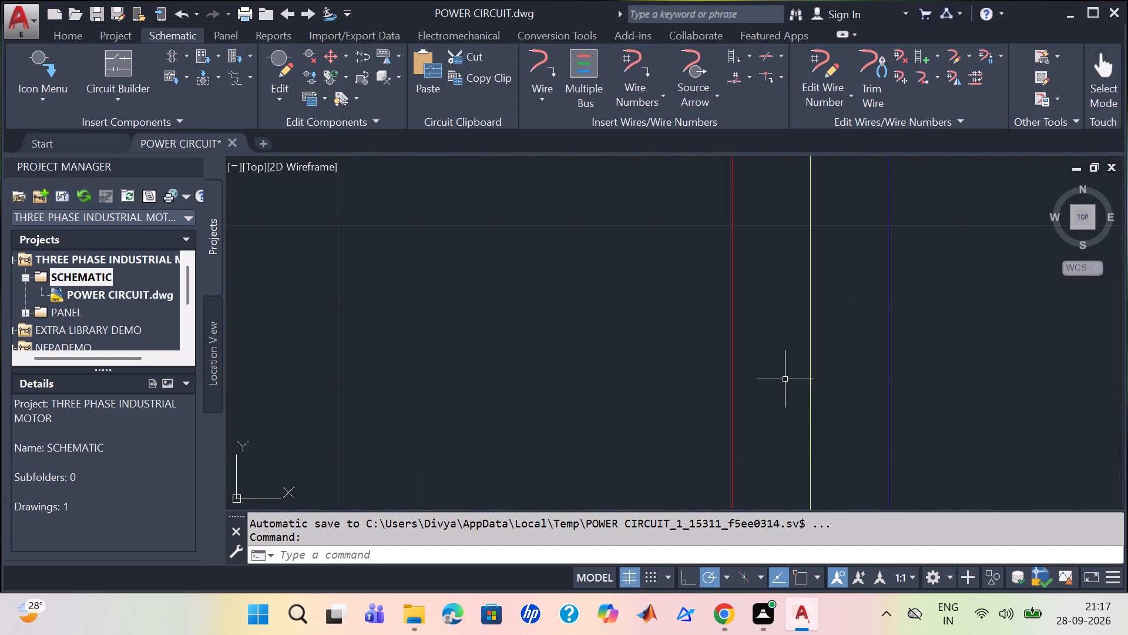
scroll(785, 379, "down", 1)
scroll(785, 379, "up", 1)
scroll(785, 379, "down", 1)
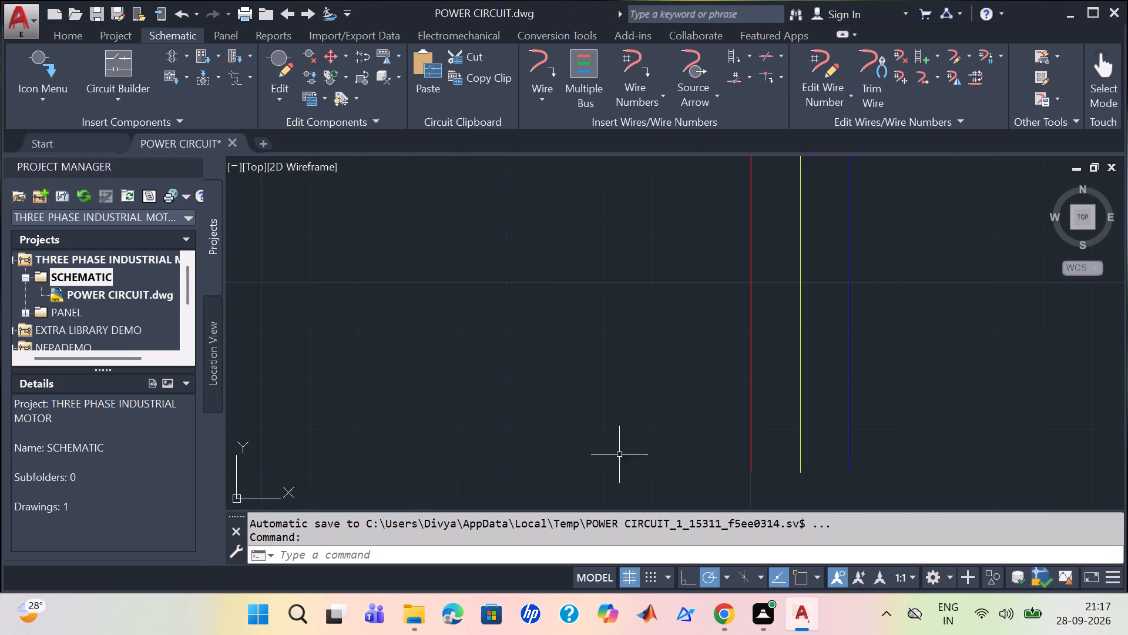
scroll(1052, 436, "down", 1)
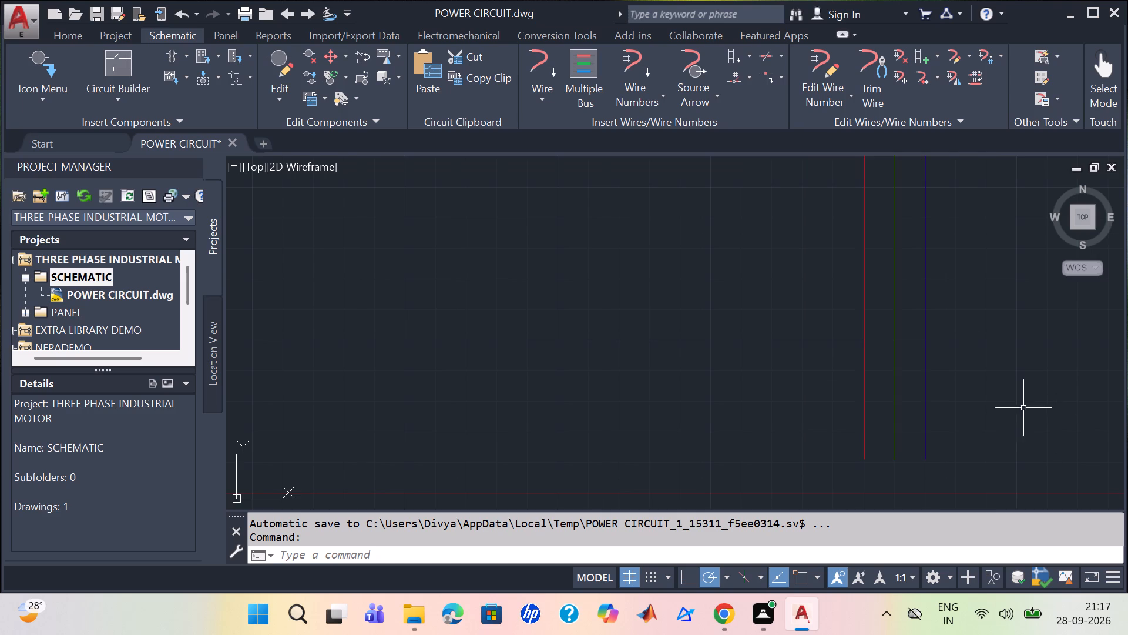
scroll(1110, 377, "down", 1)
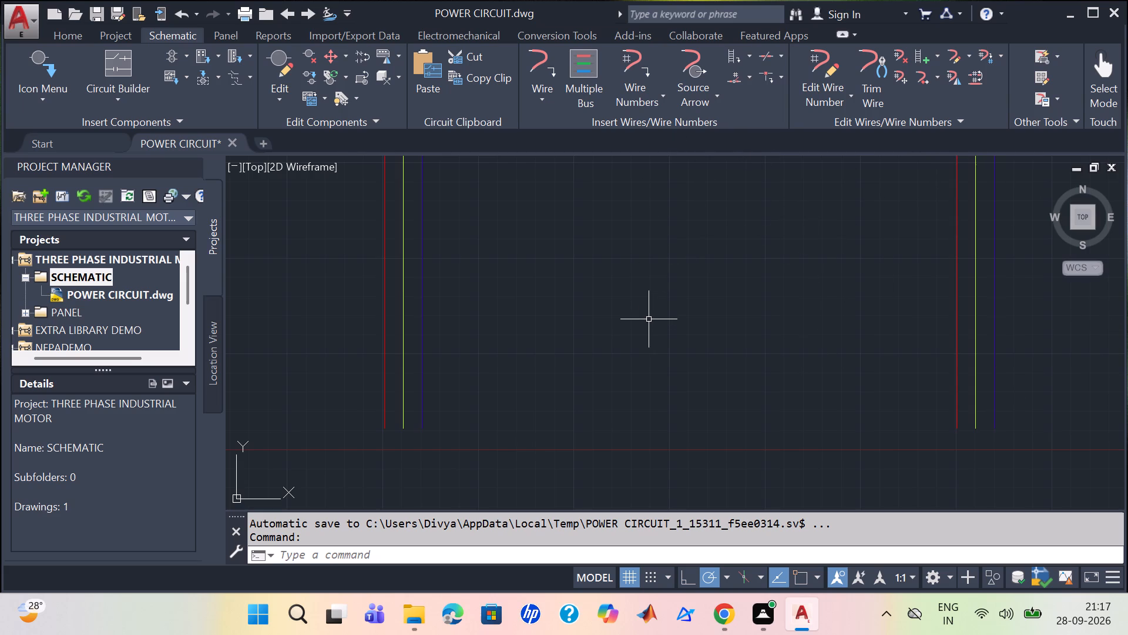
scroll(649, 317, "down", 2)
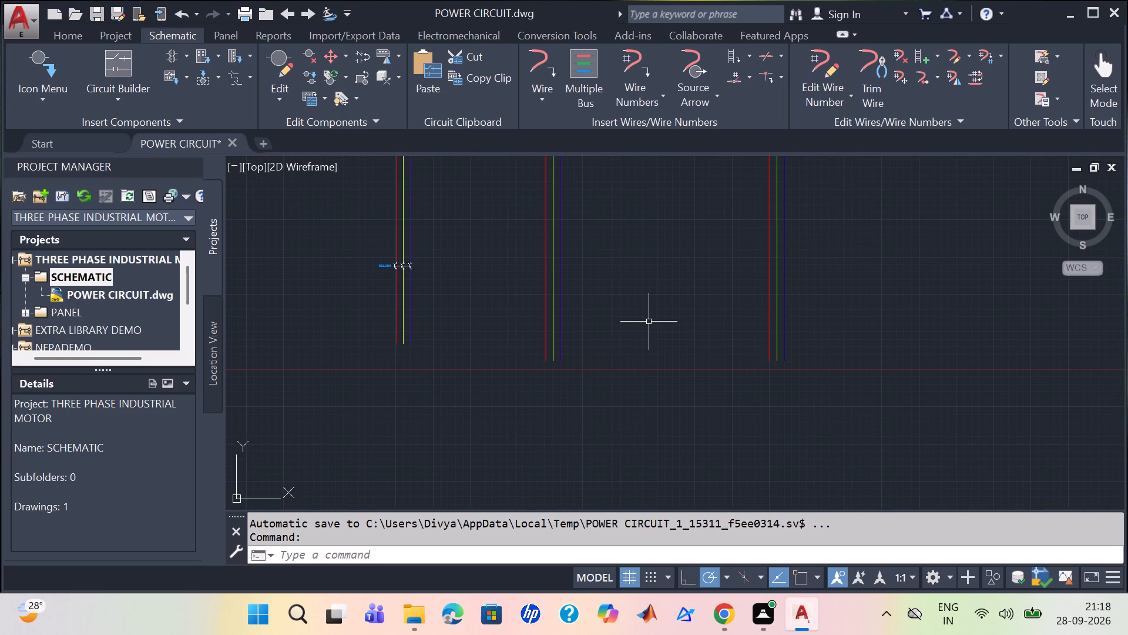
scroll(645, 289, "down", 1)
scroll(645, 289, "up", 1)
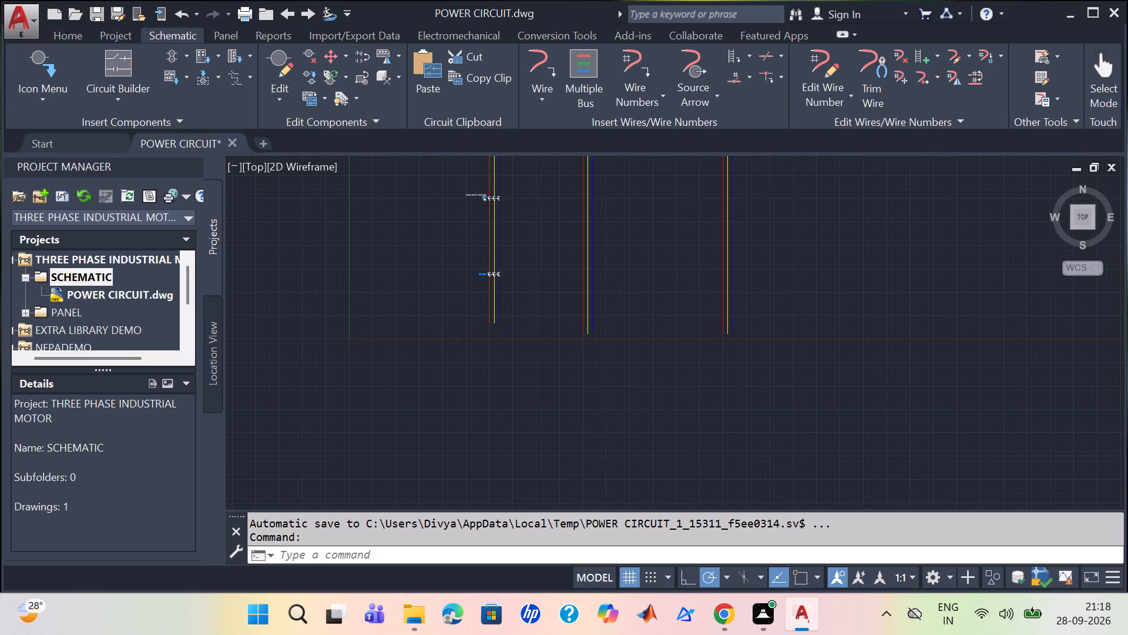
Examine the source arrows and their labels at the open end of the horizontal three-phase bus.
middle_click_drag(649, 283, 660, 373)
scroll(684, 282, "up", 1)
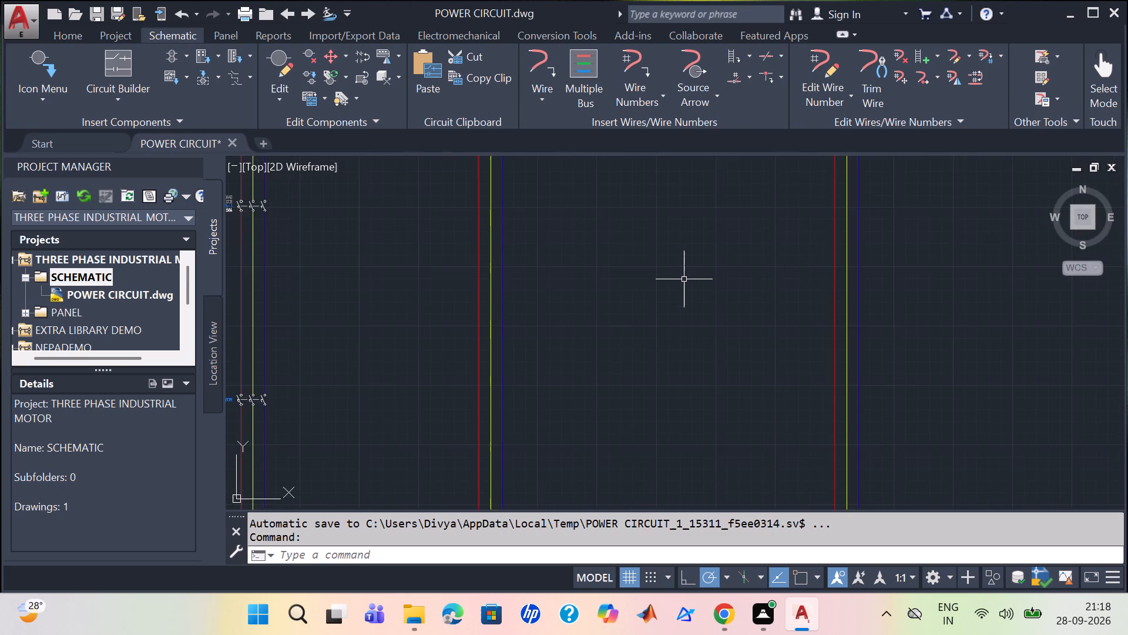
scroll(684, 264, "down", 3)
scroll(656, 272, "up", 1)
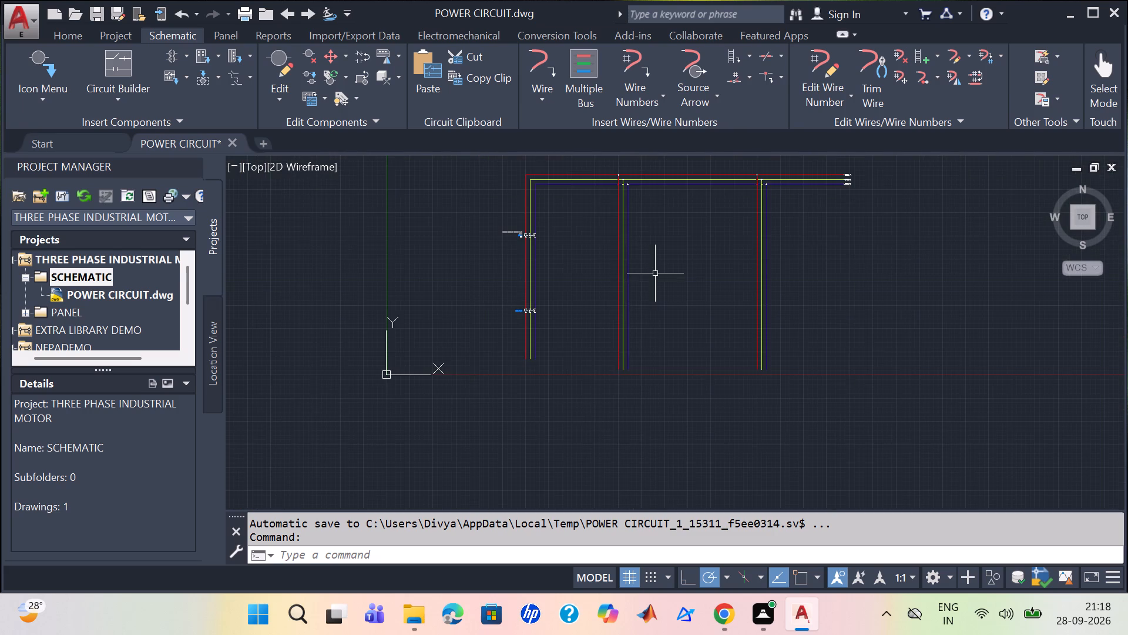
scroll(869, 190, "up", 2)
middle_click_drag(843, 185, 841, 188)
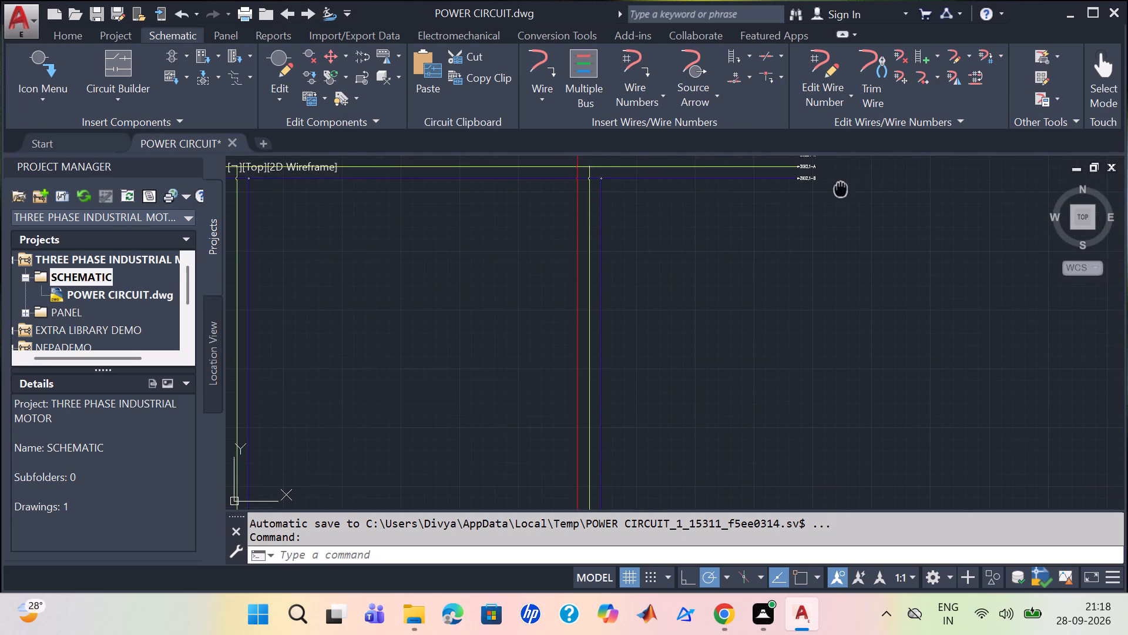
middle_click_drag(841, 188, 815, 250)
scroll(785, 211, "up", 5)
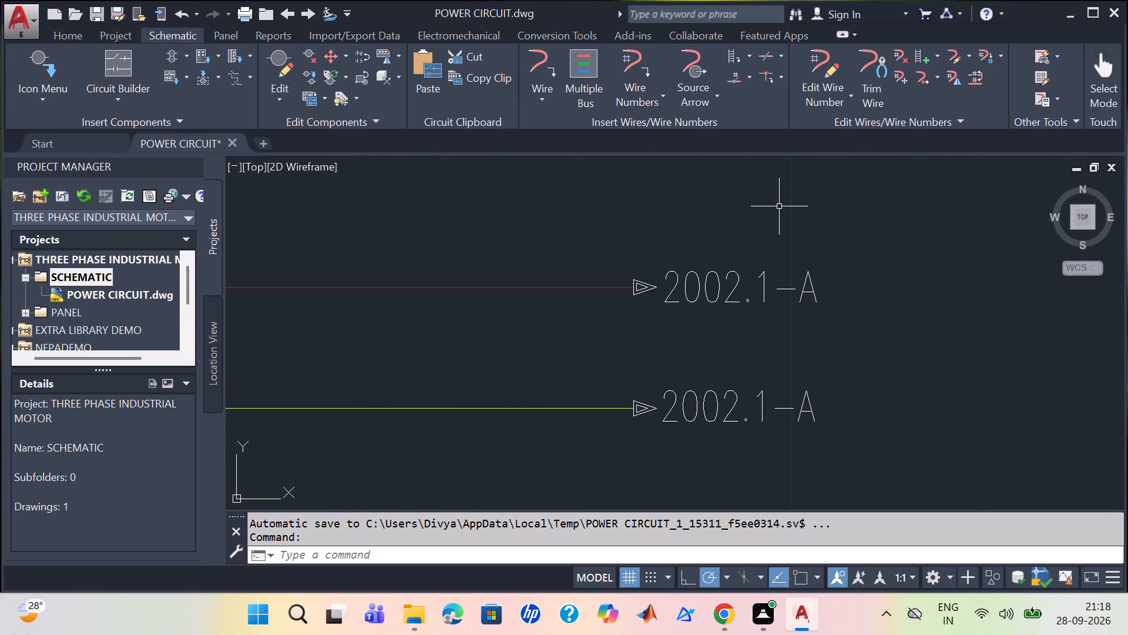
scroll(767, 202, "down", 4)
scroll(681, 211, "down", 3)
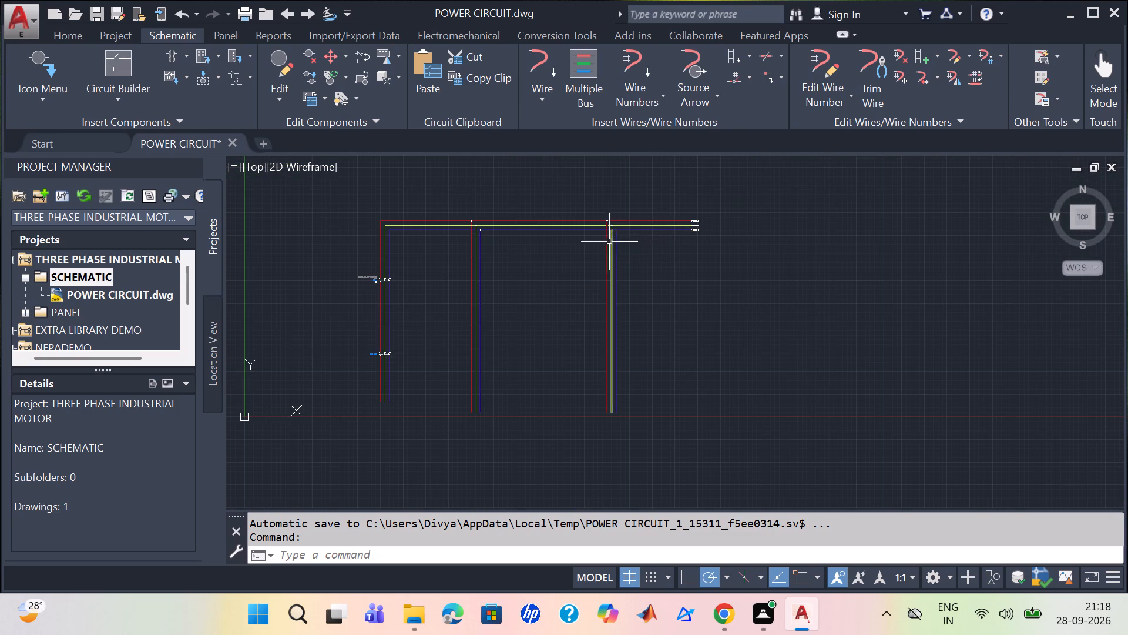
Examine the three vertical branches, including their bus connections and the disconnect symbols on the first branch.
scroll(589, 239, "up", 1)
scroll(512, 251, "up", 1)
middle_click_drag(511, 255, 726, 319)
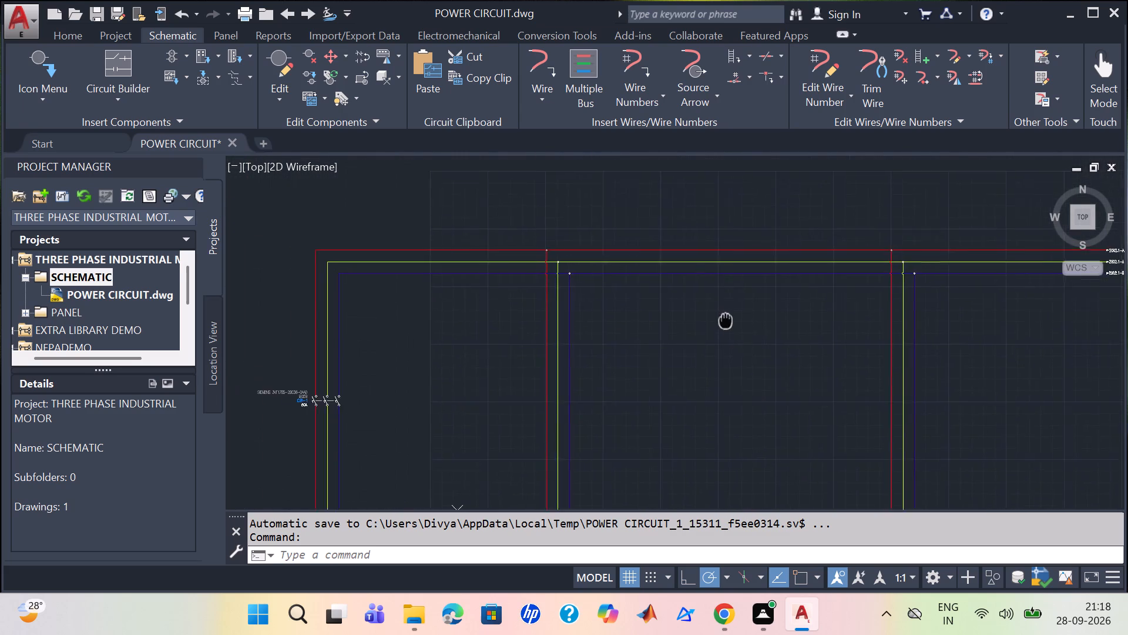
middle_click_drag(726, 319, 740, 204)
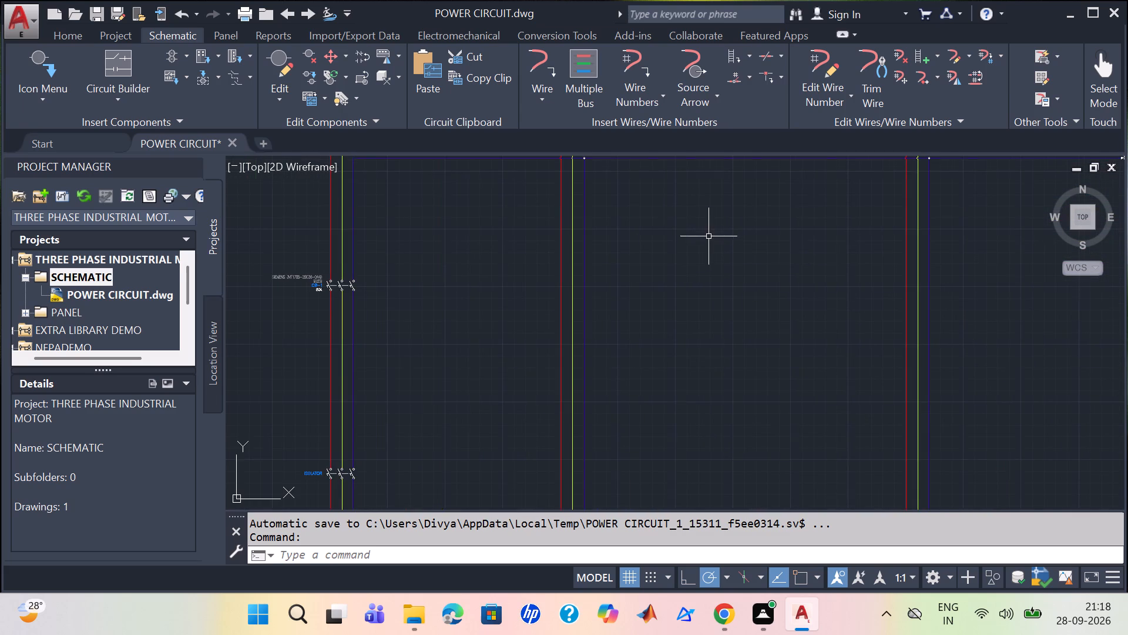
scroll(709, 236, "down", 1)
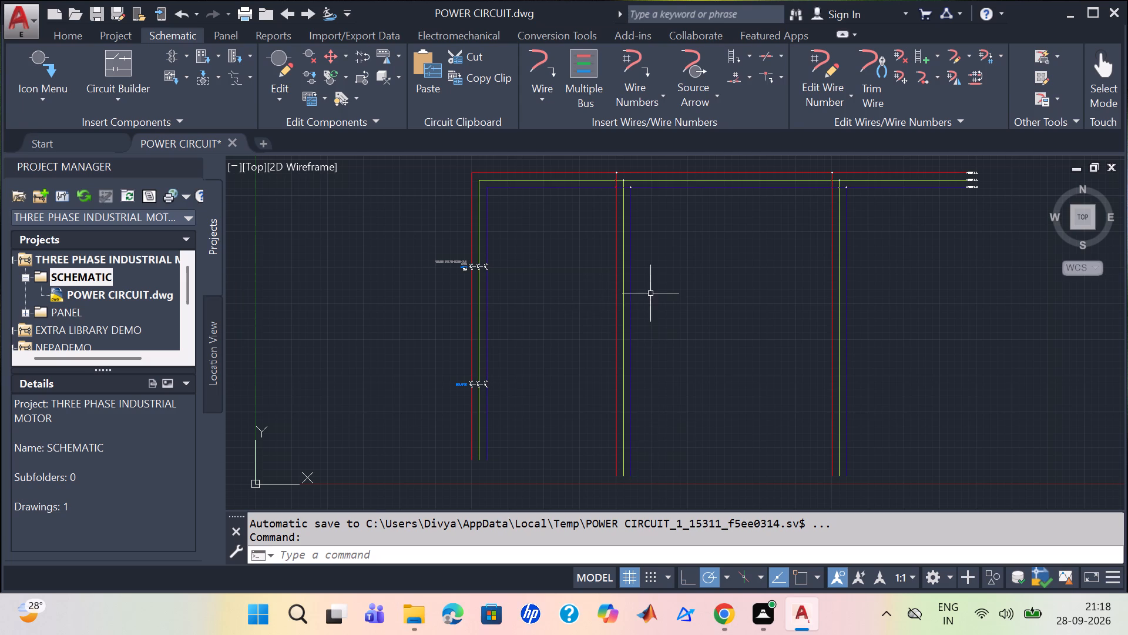
scroll(652, 293, "up", 1)
scroll(653, 300, "down", 2)
scroll(679, 315, "up", 1)
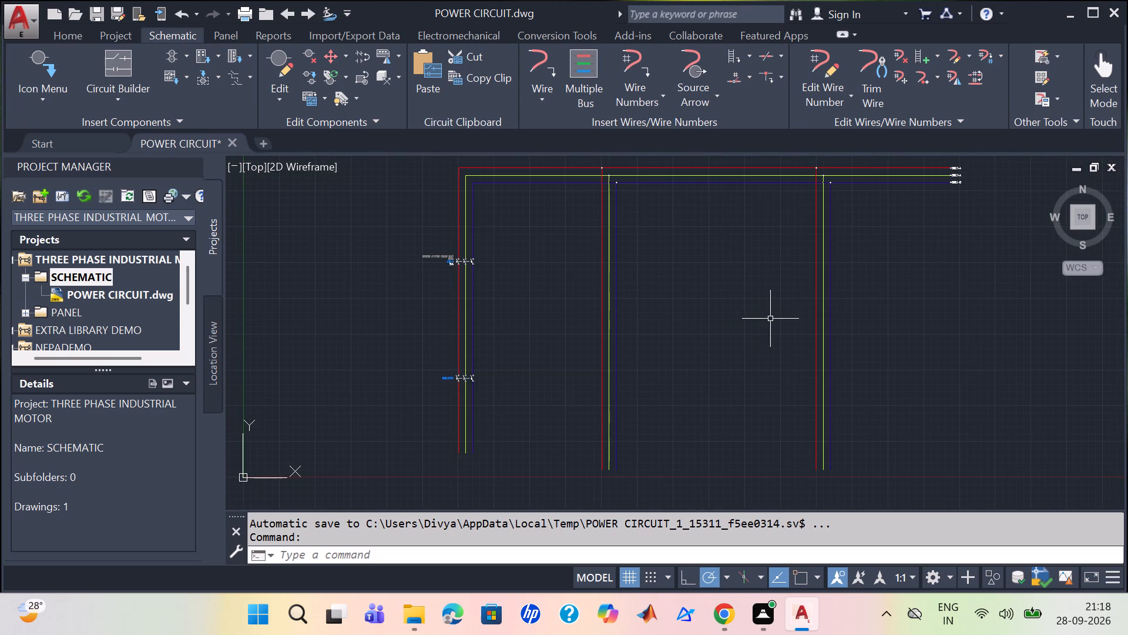
scroll(775, 322, "up", 2)
scroll(359, 302, "down", 1)
scroll(645, 331, "down", 1)
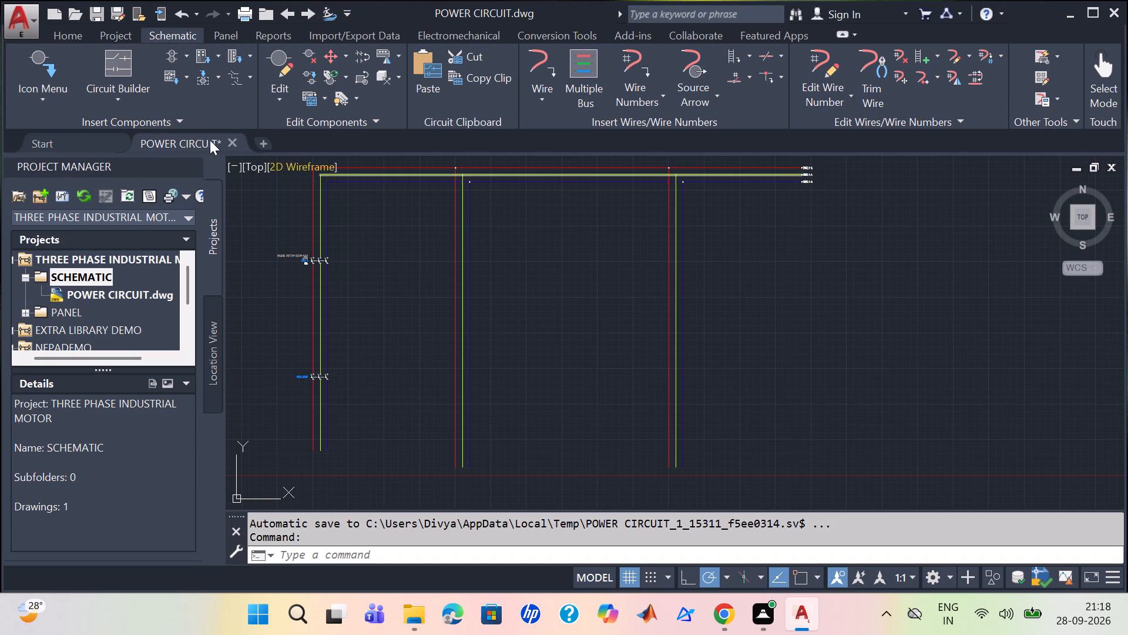
Open the additional insertion commands for schematic components.
left_click(252, 78)
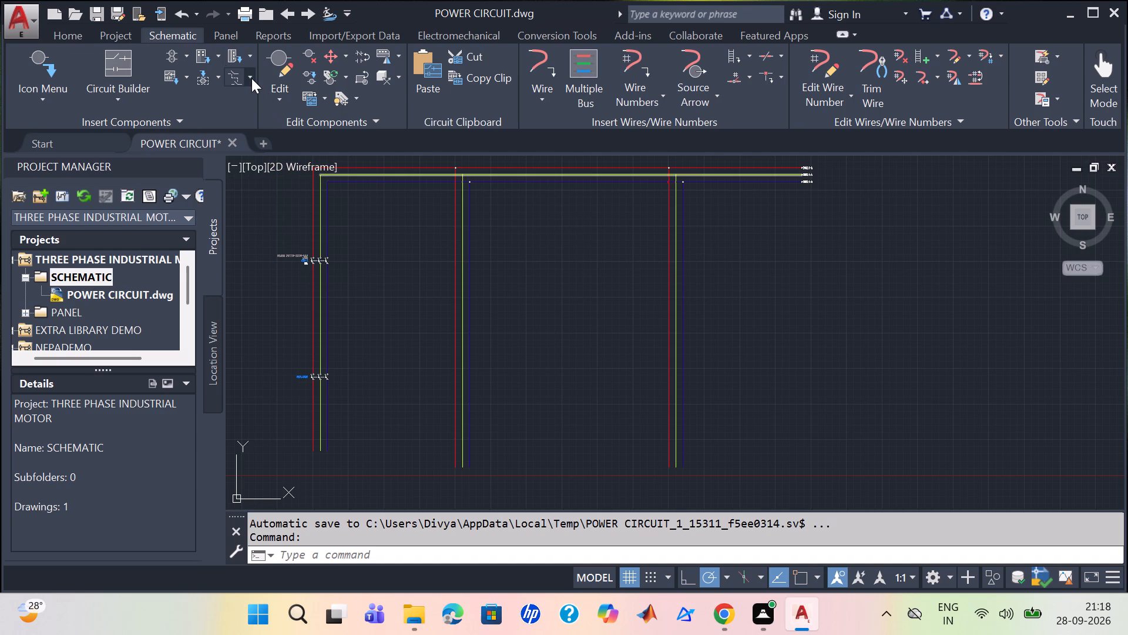
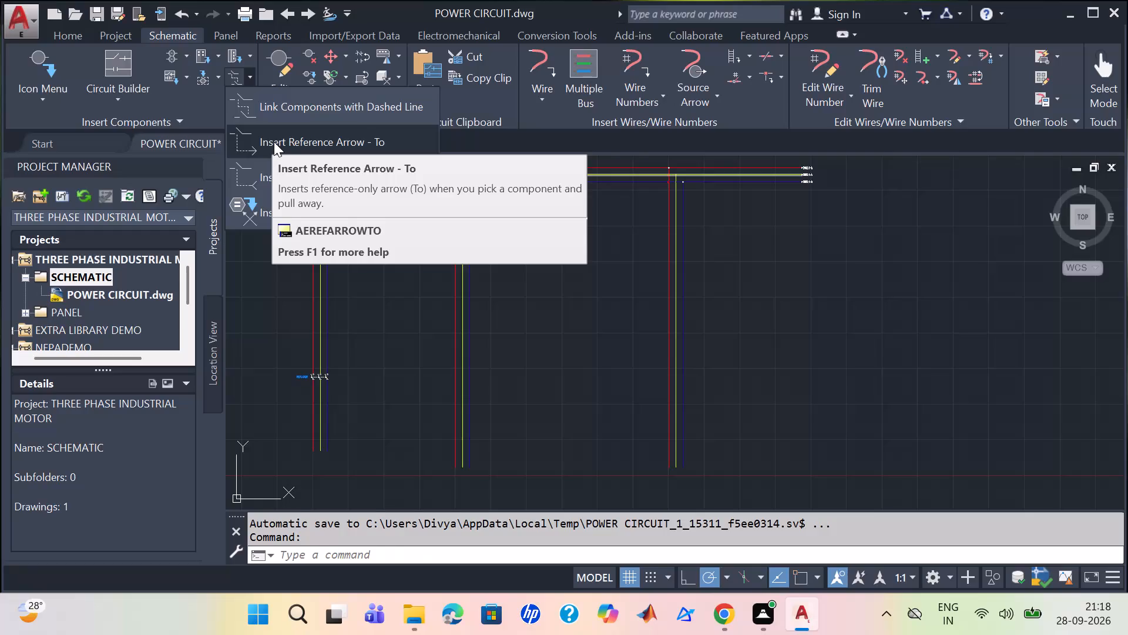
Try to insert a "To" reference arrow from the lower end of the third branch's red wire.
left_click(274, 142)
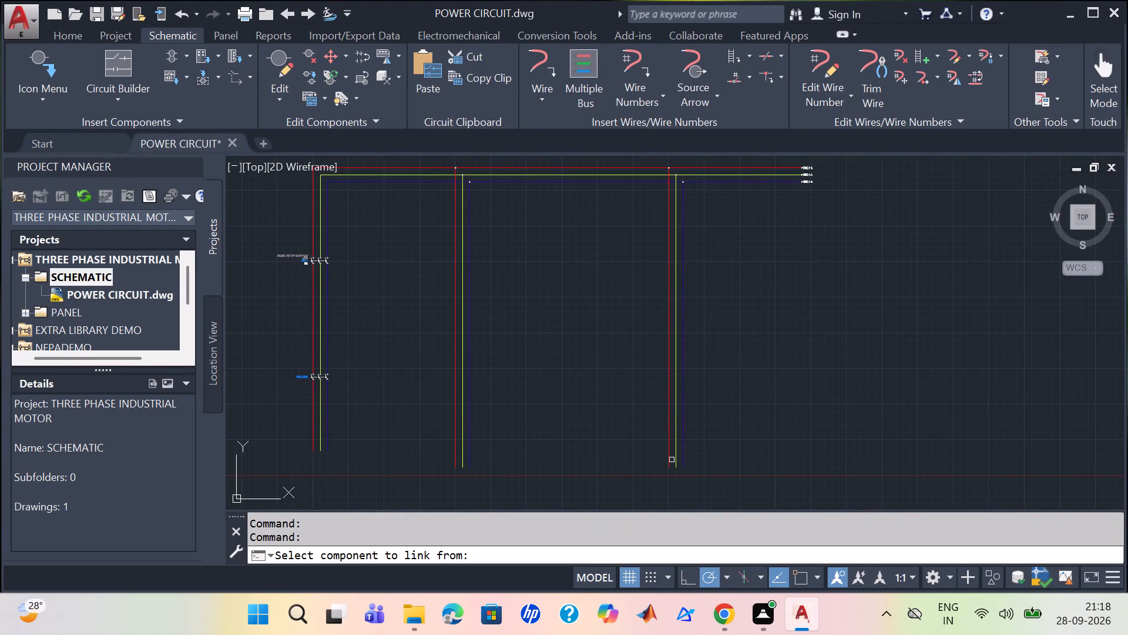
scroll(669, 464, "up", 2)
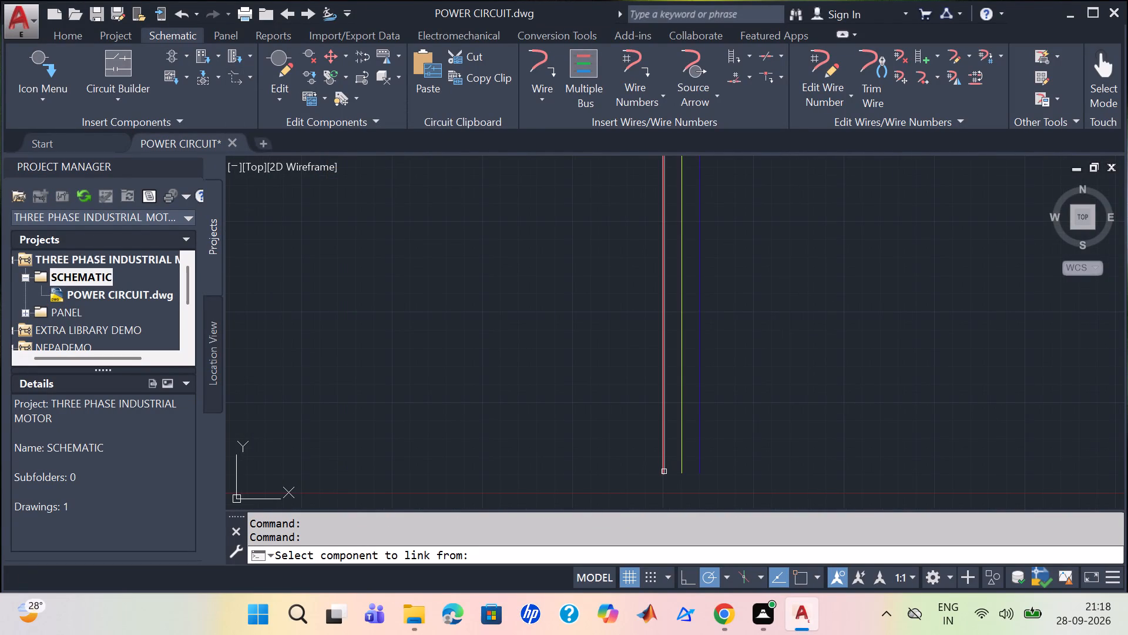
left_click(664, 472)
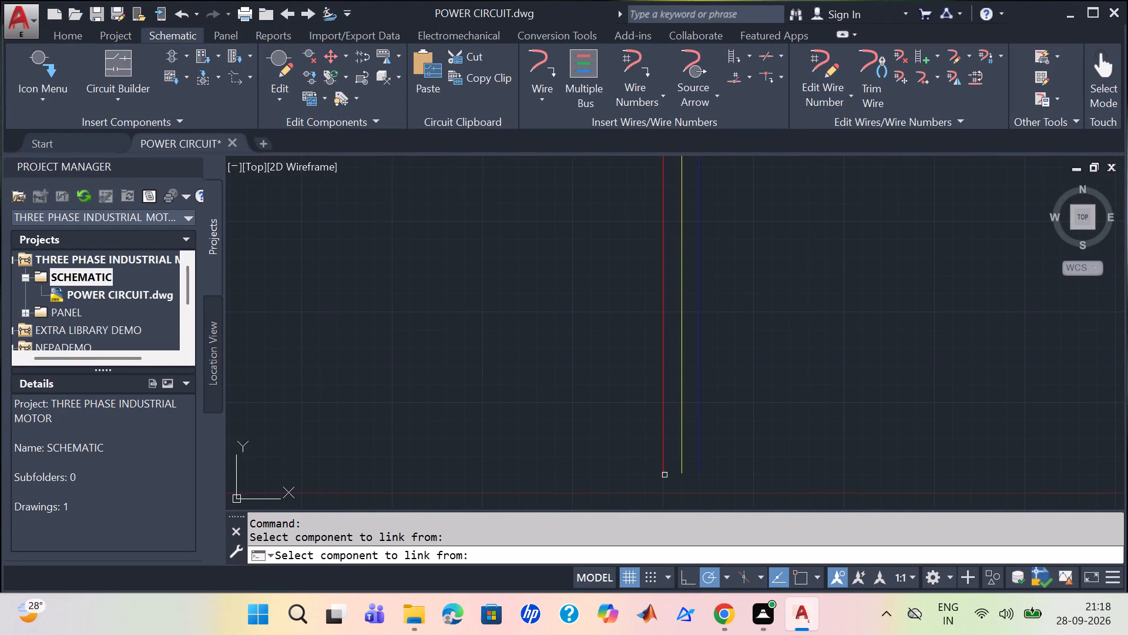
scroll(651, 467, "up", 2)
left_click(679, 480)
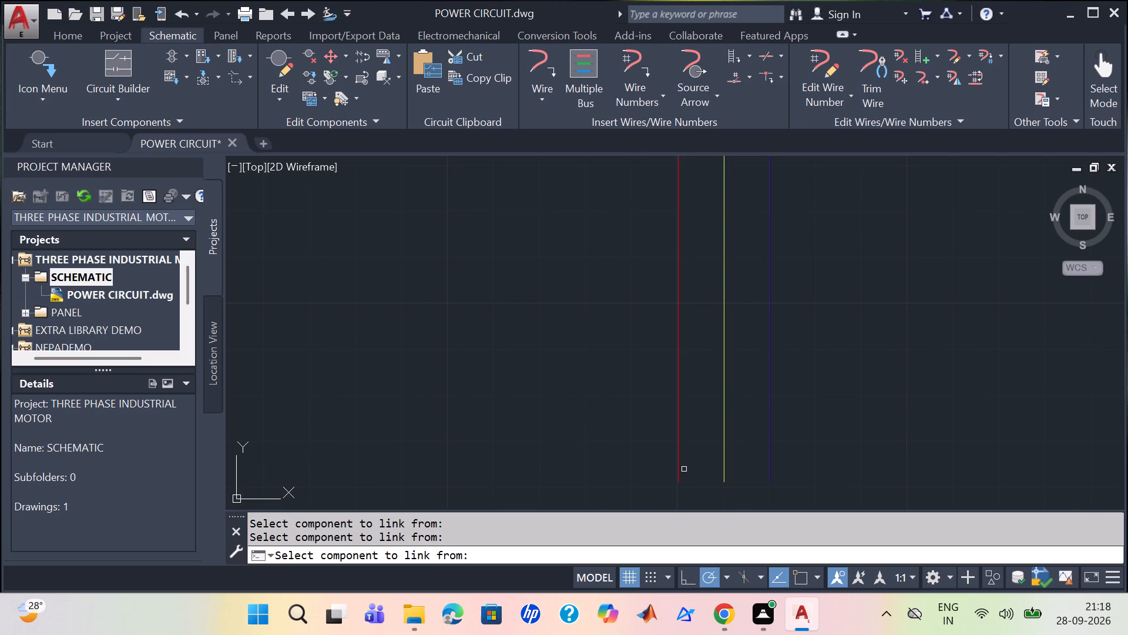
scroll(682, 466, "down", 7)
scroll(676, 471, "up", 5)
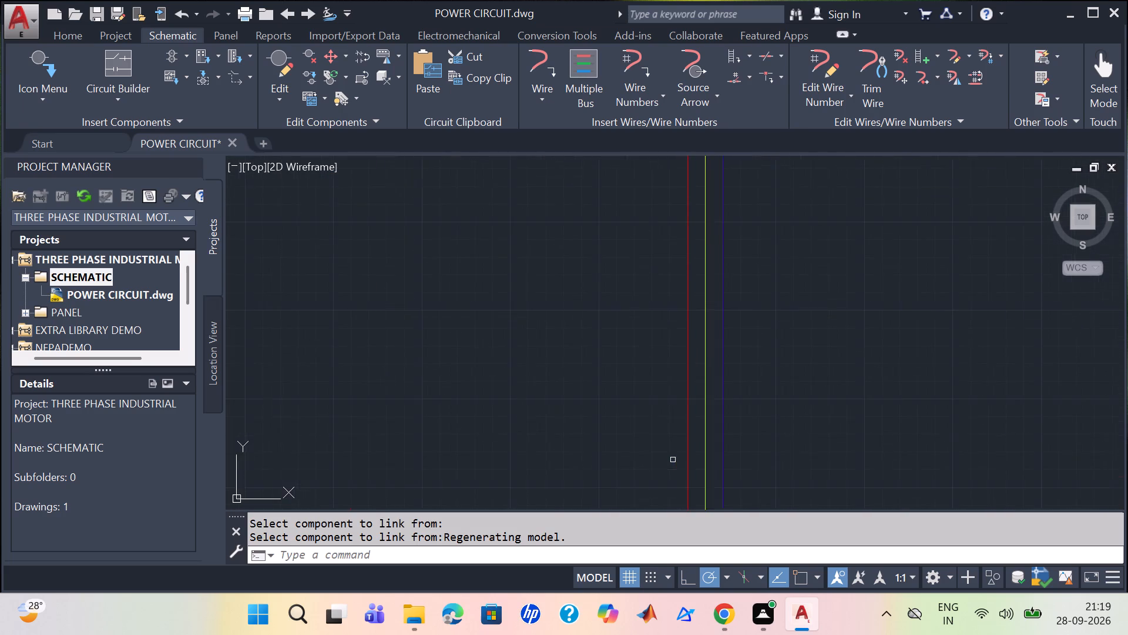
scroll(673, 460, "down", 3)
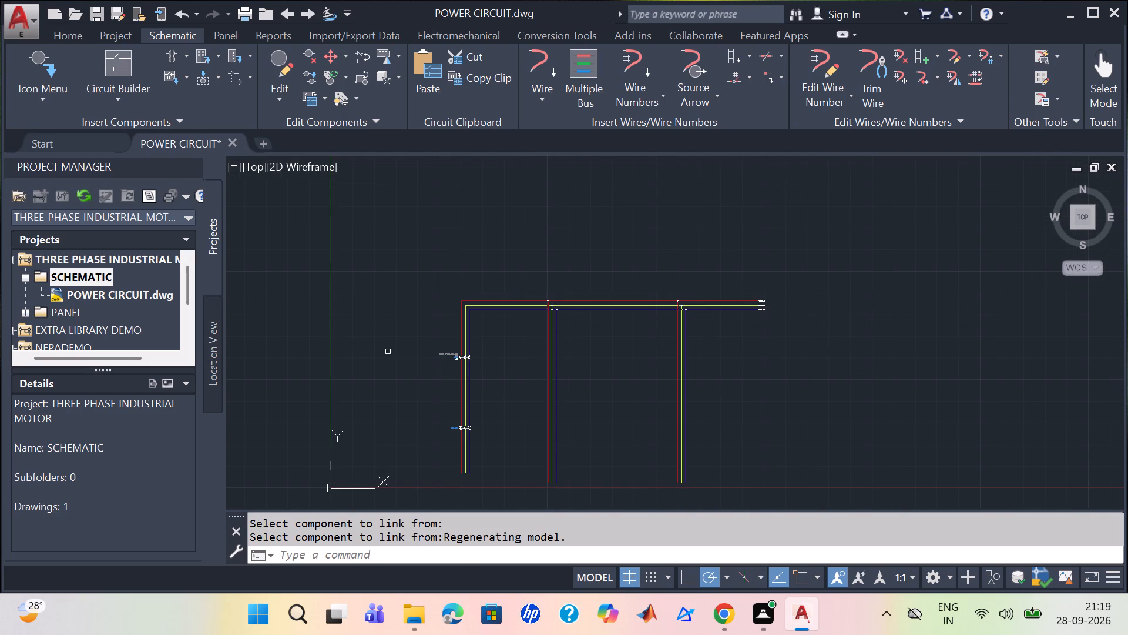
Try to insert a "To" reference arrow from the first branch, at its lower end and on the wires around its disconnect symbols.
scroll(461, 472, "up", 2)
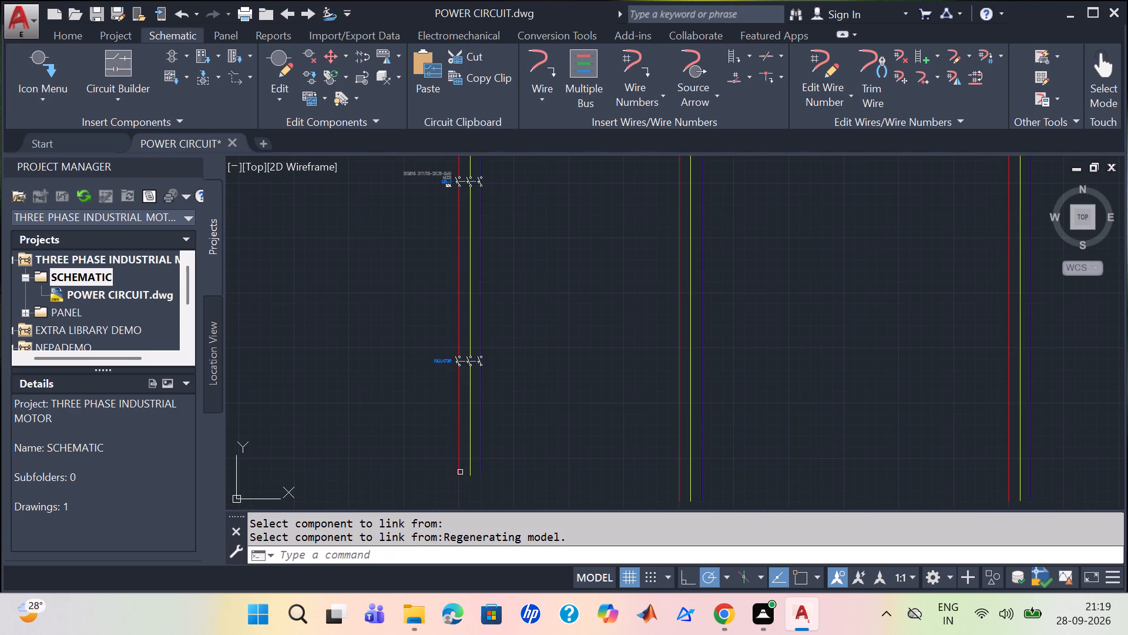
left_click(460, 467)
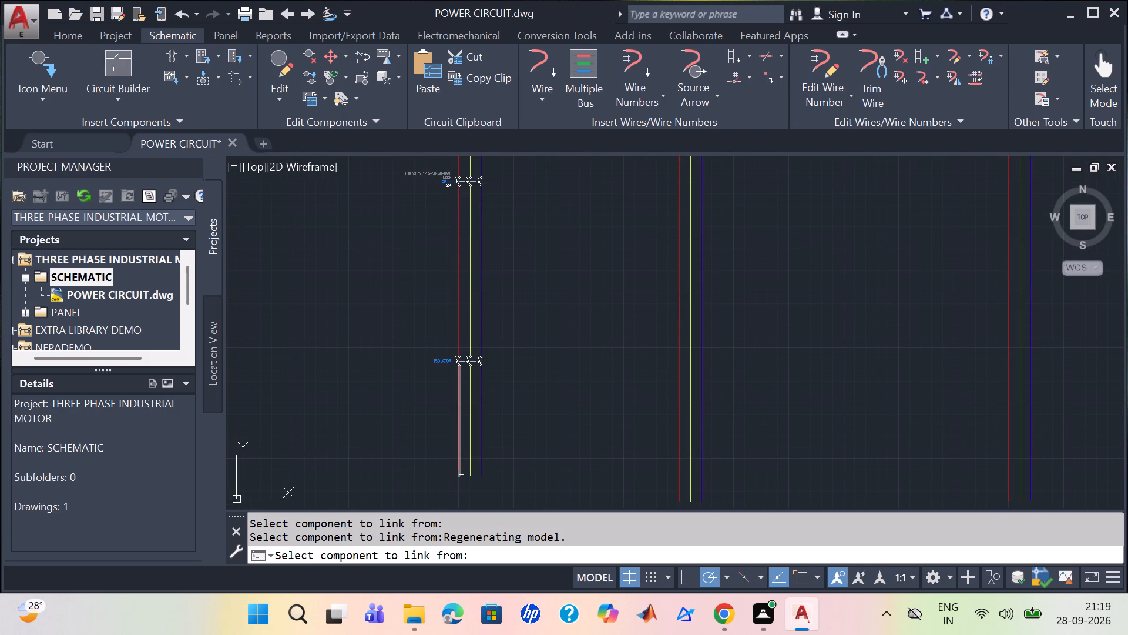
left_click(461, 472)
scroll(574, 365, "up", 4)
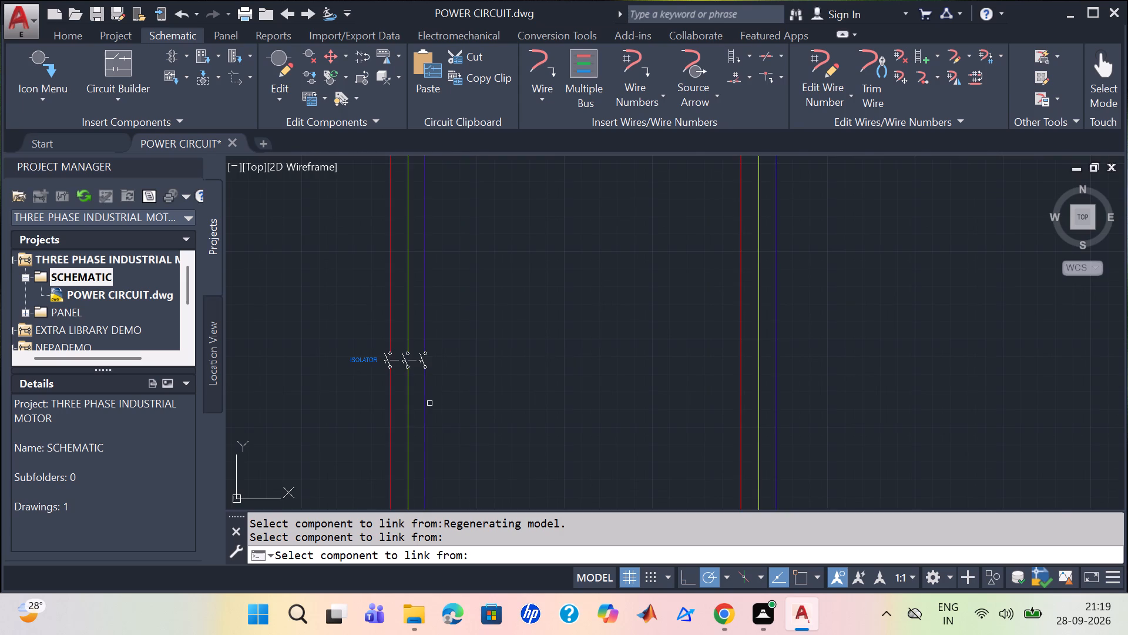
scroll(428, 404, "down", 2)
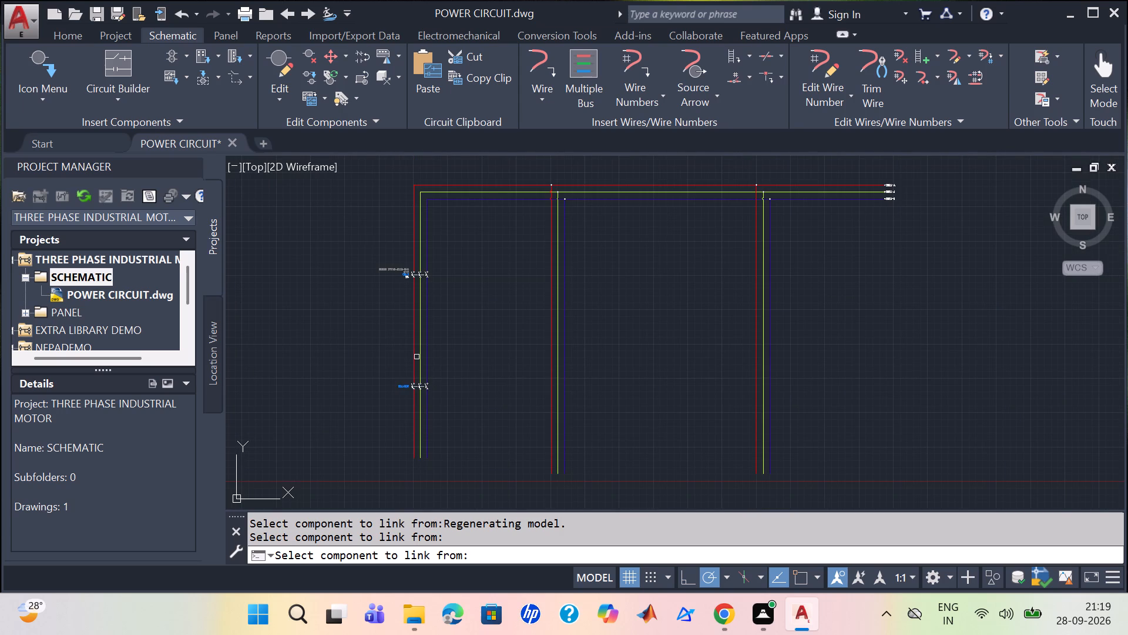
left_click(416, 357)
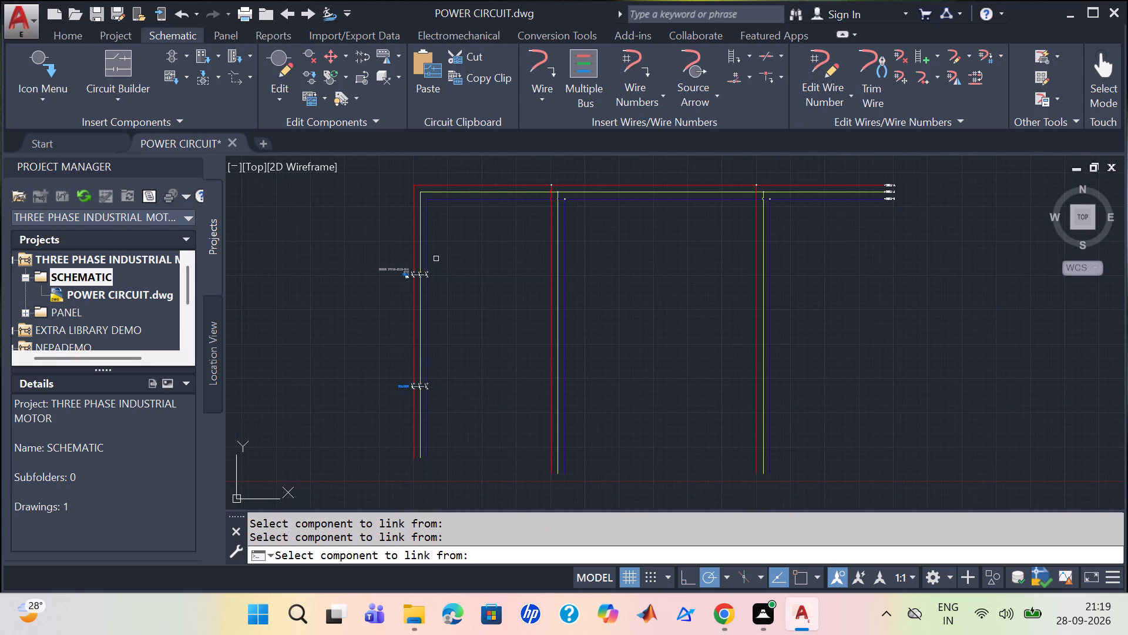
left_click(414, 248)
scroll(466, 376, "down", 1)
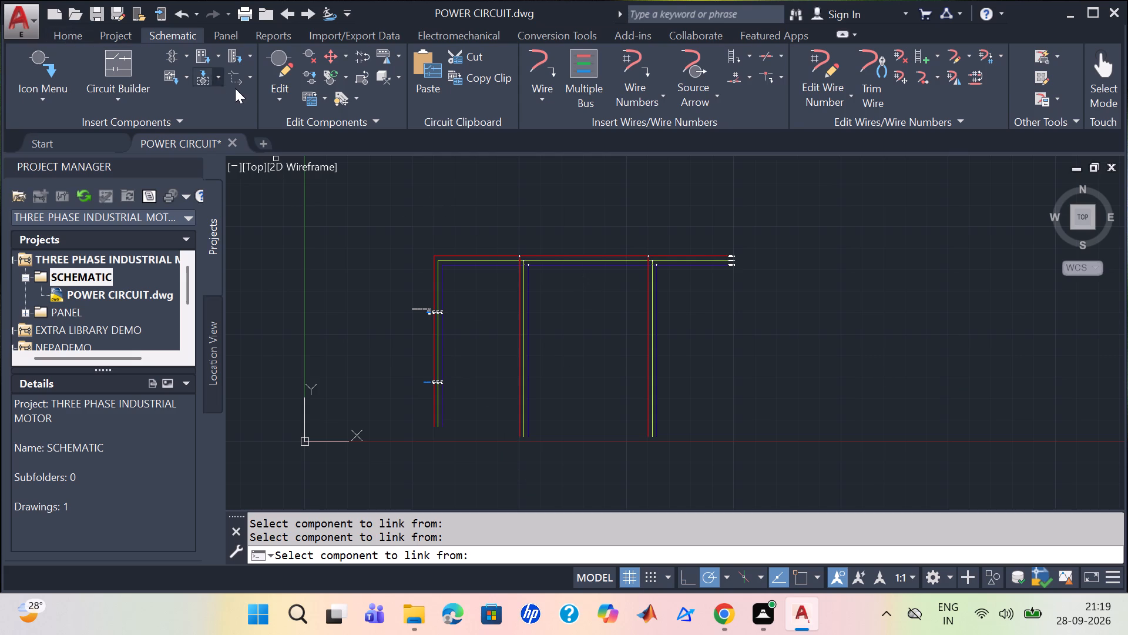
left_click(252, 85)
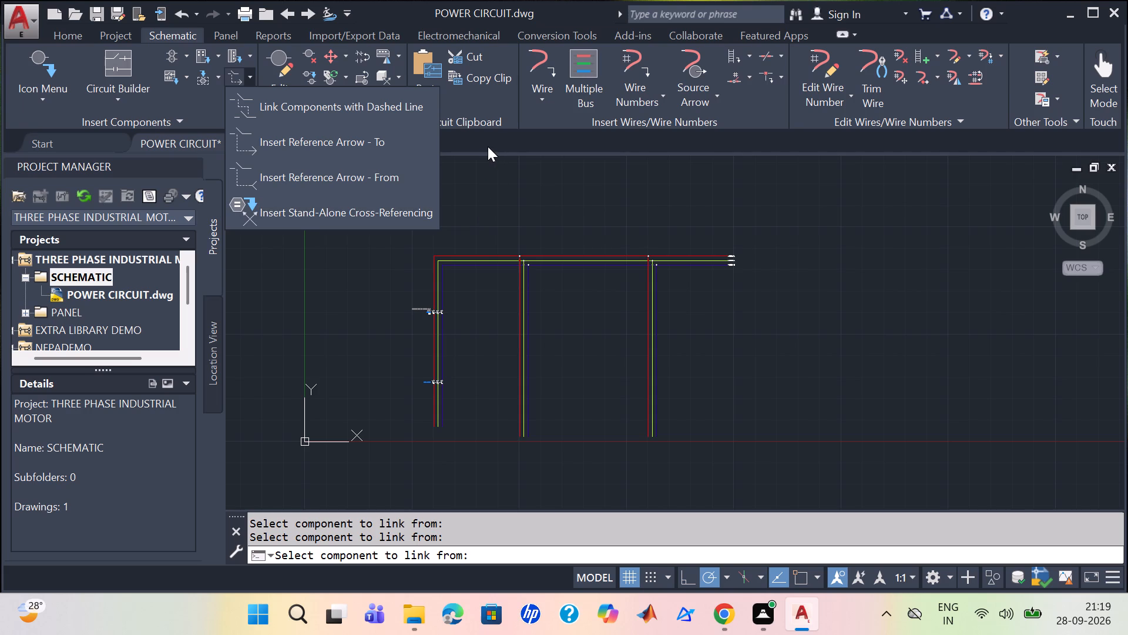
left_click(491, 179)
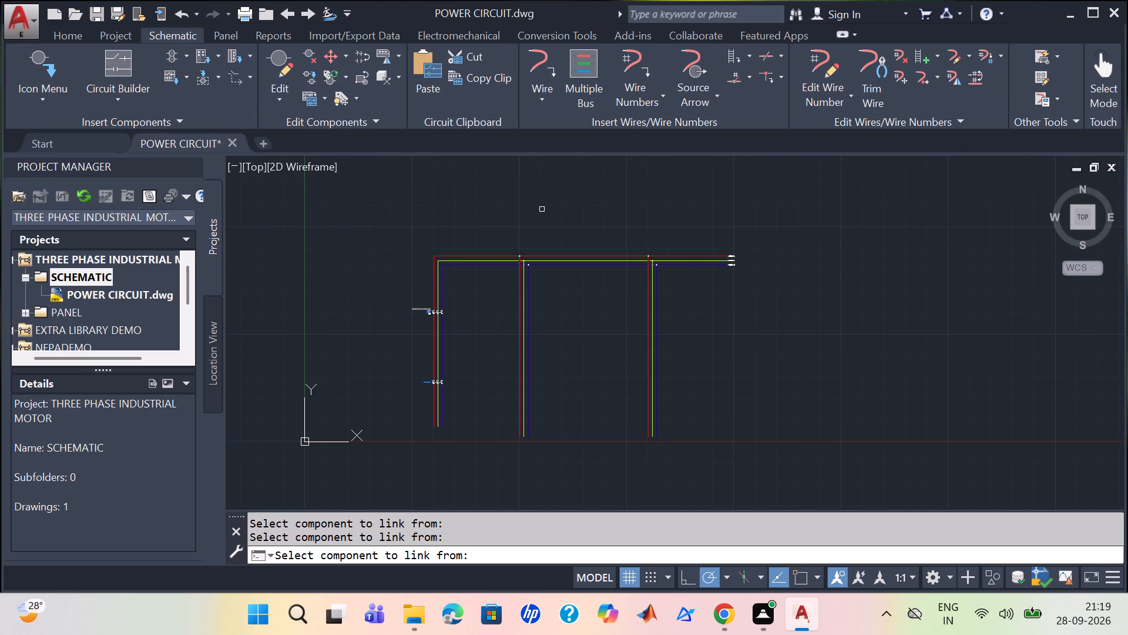
Examine the three vertical branches, including the MCCB and isolator on the first branch and the space between the branches.
scroll(543, 400, "up", 1)
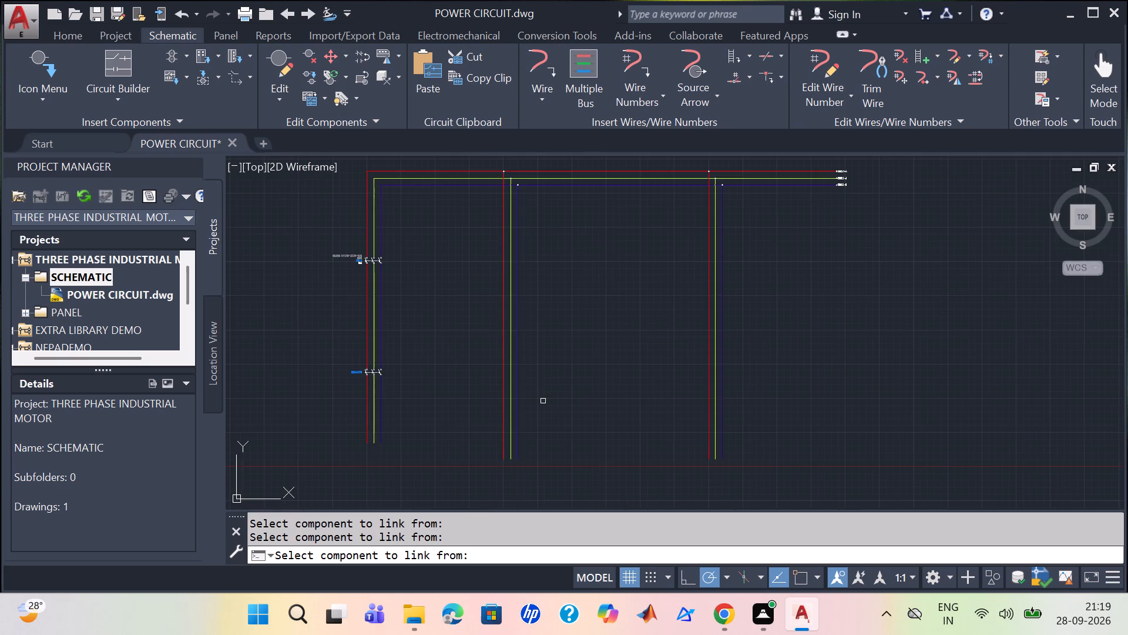
scroll(543, 401, "up", 1)
scroll(539, 406, "down", 1)
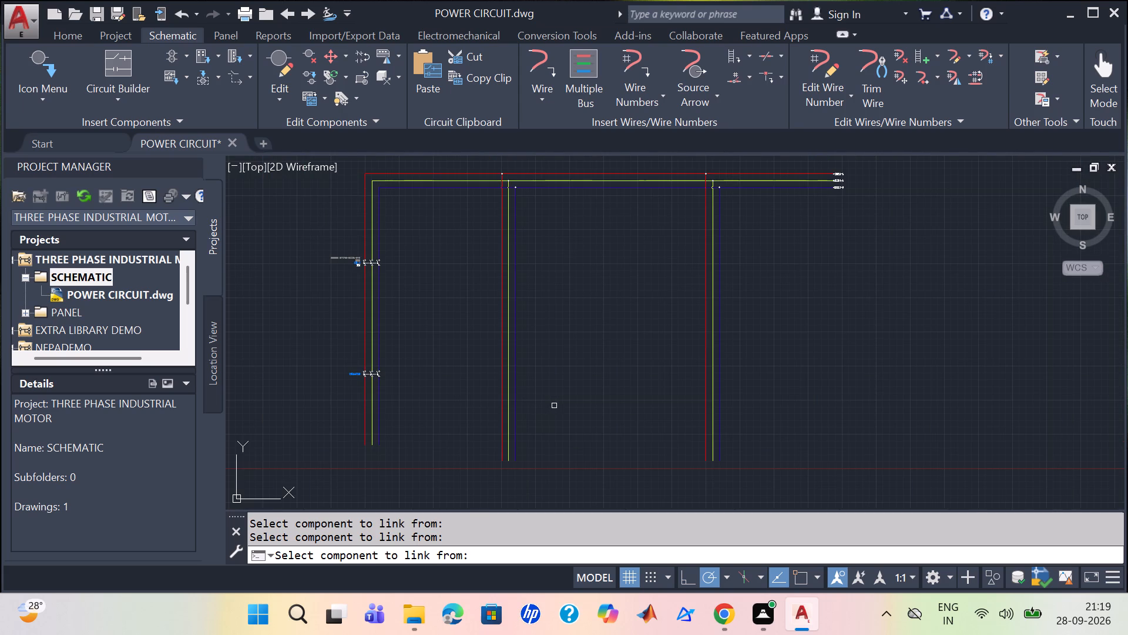
scroll(546, 395, "up", 1)
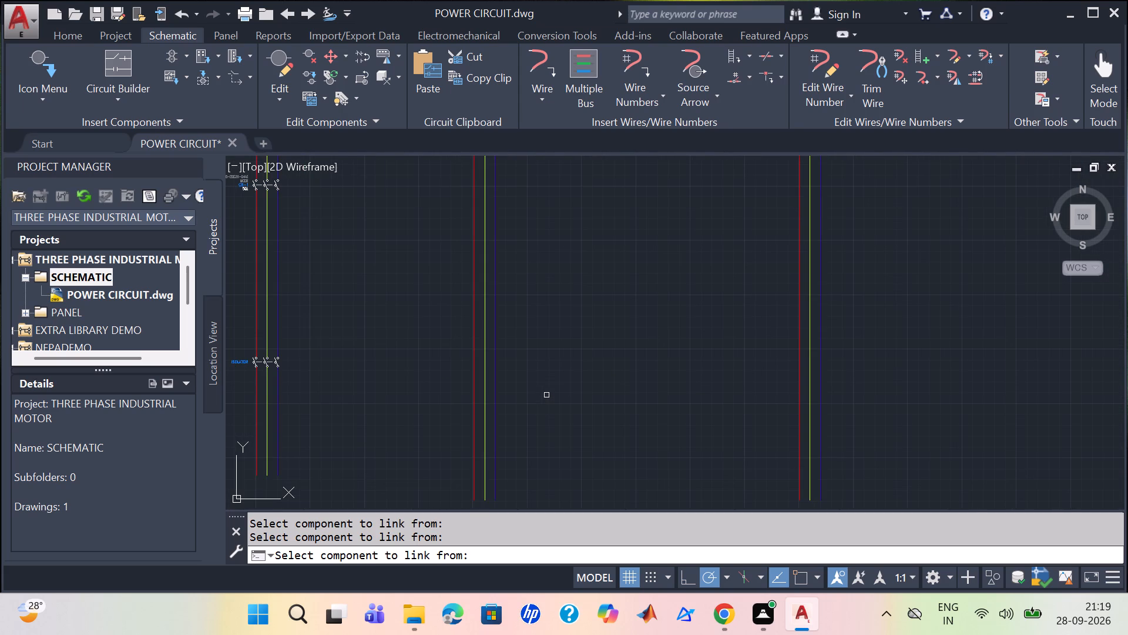
scroll(558, 382, "up", 3)
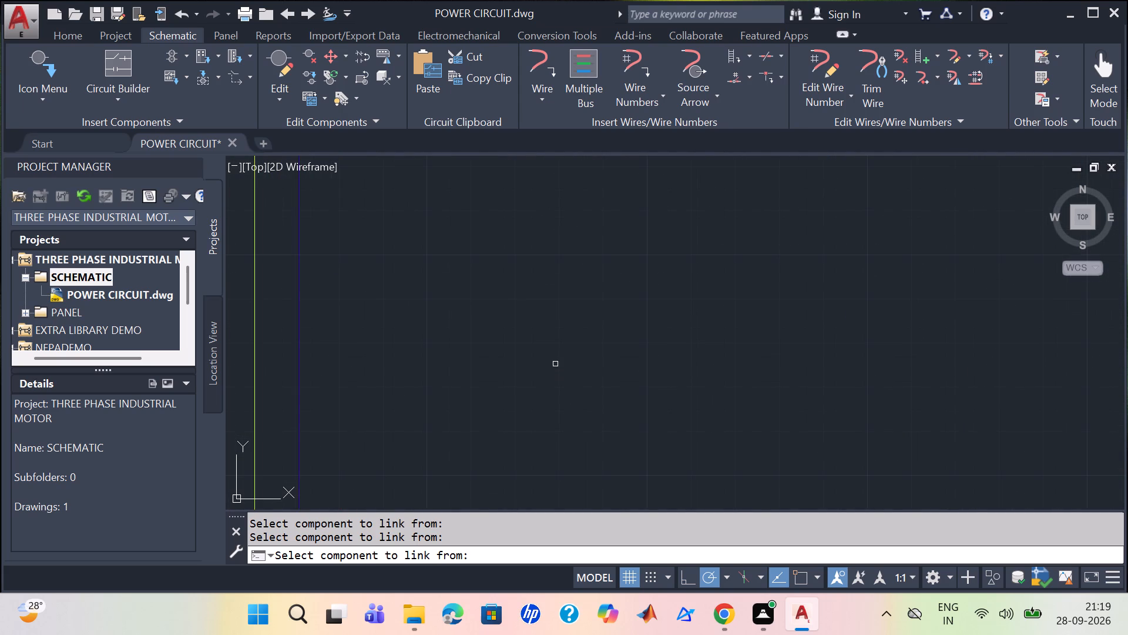
scroll(515, 372, "up", 1)
scroll(489, 364, "down", 1)
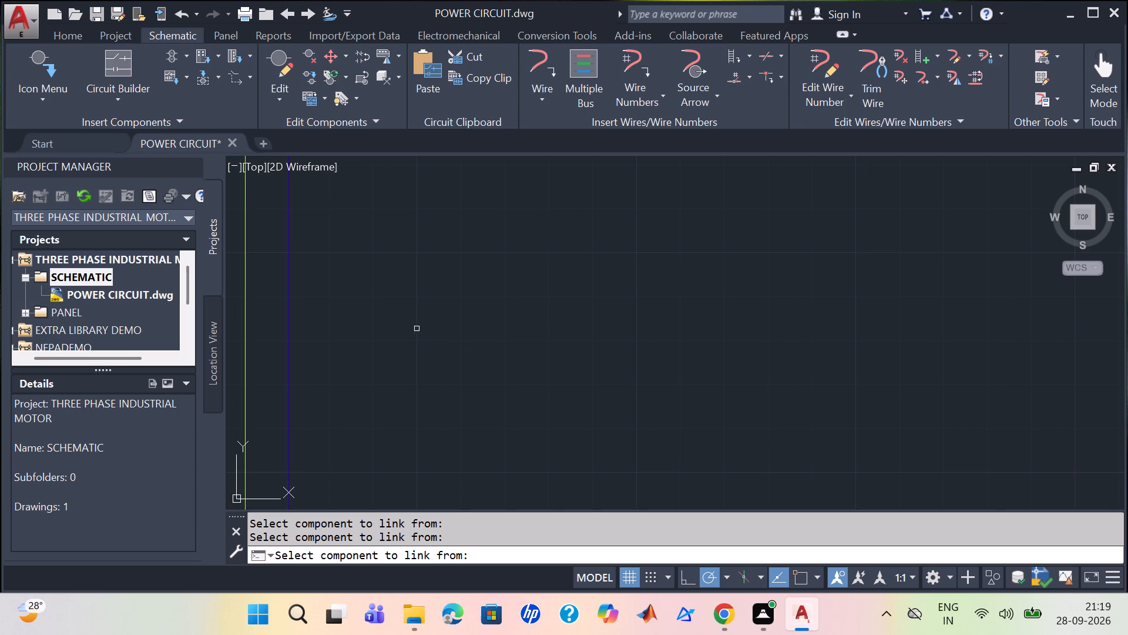
scroll(415, 324, "down", 2)
middle_click_drag(406, 320, 977, 534)
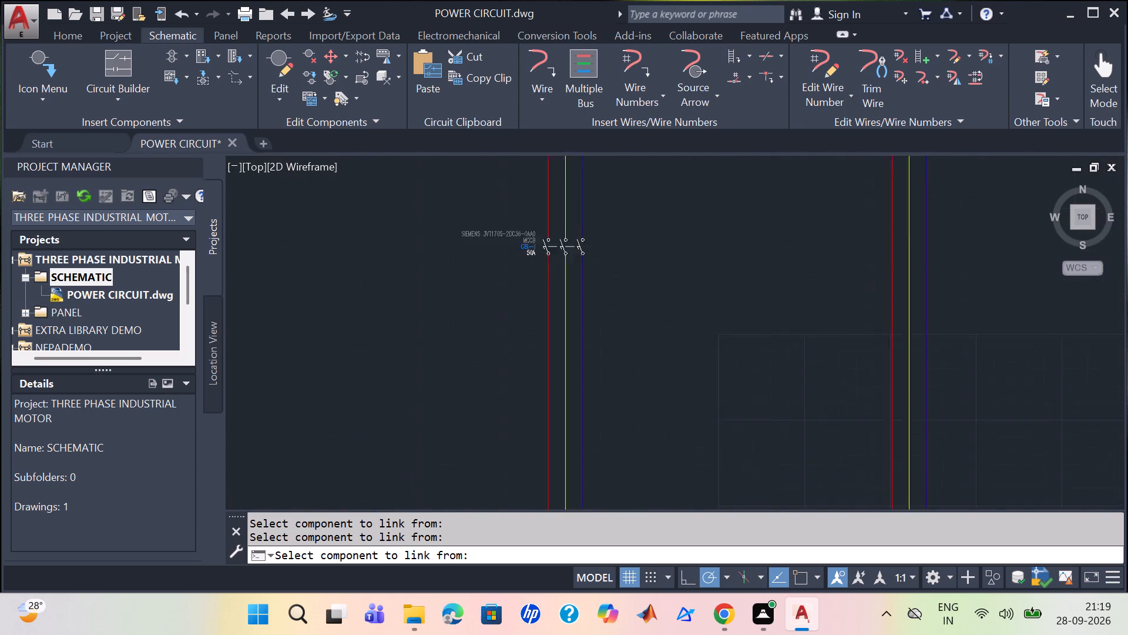
middle_click_drag(977, 534, 740, 476)
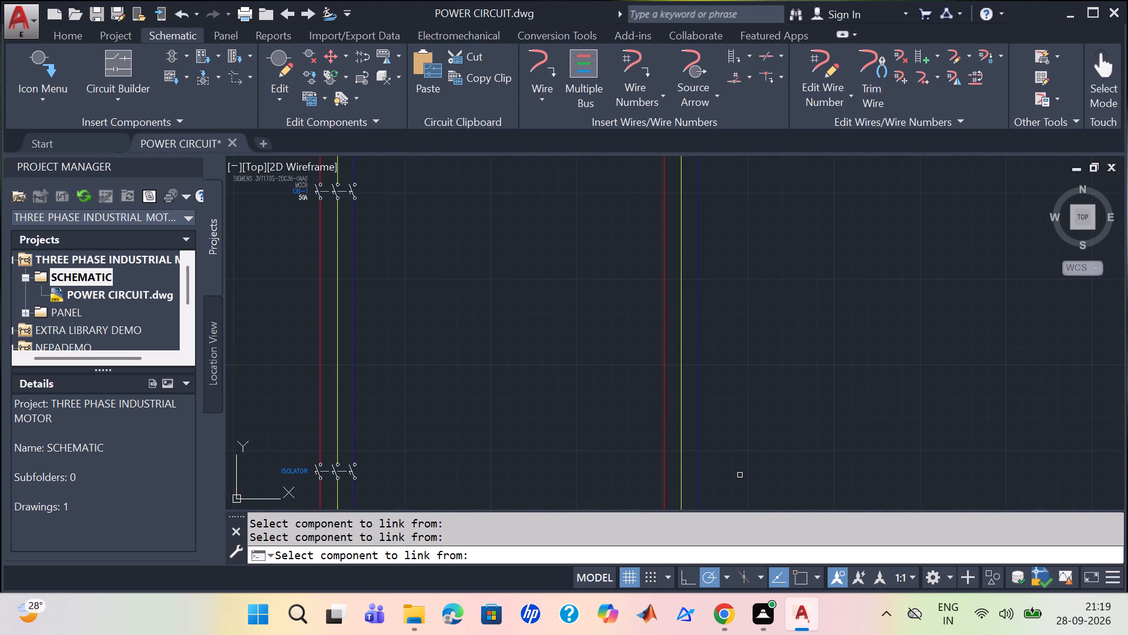
scroll(739, 475, "down", 1)
middle_click_drag(825, 440, 775, 403)
scroll(774, 403, "down", 2)
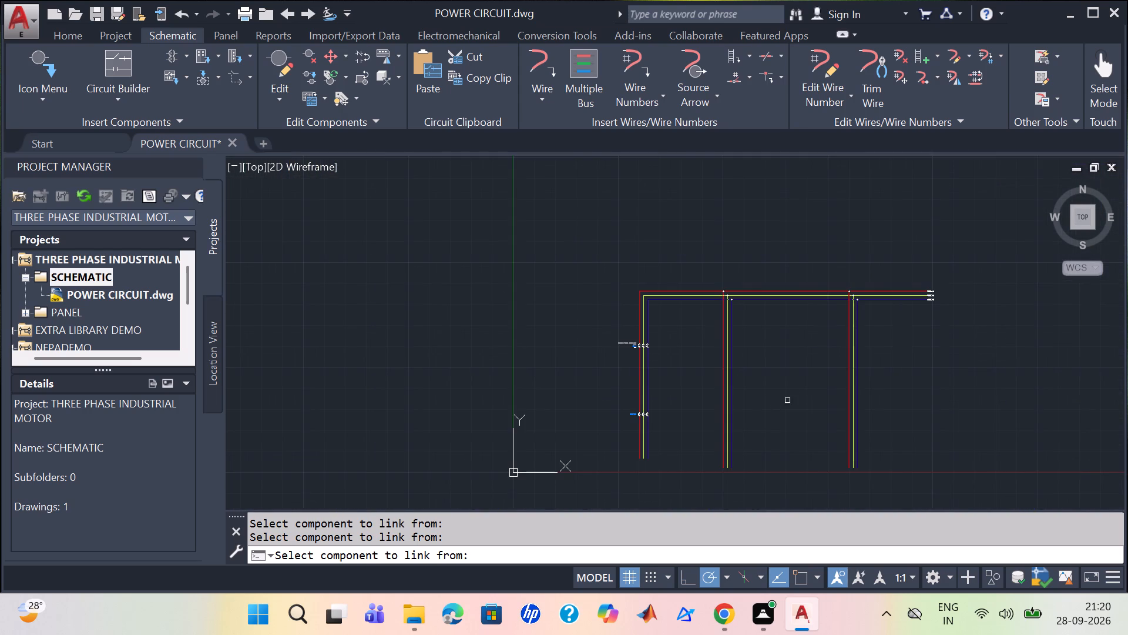
middle_click_drag(796, 396, 717, 361)
scroll(712, 358, "up", 2)
scroll(712, 358, "down", 2)
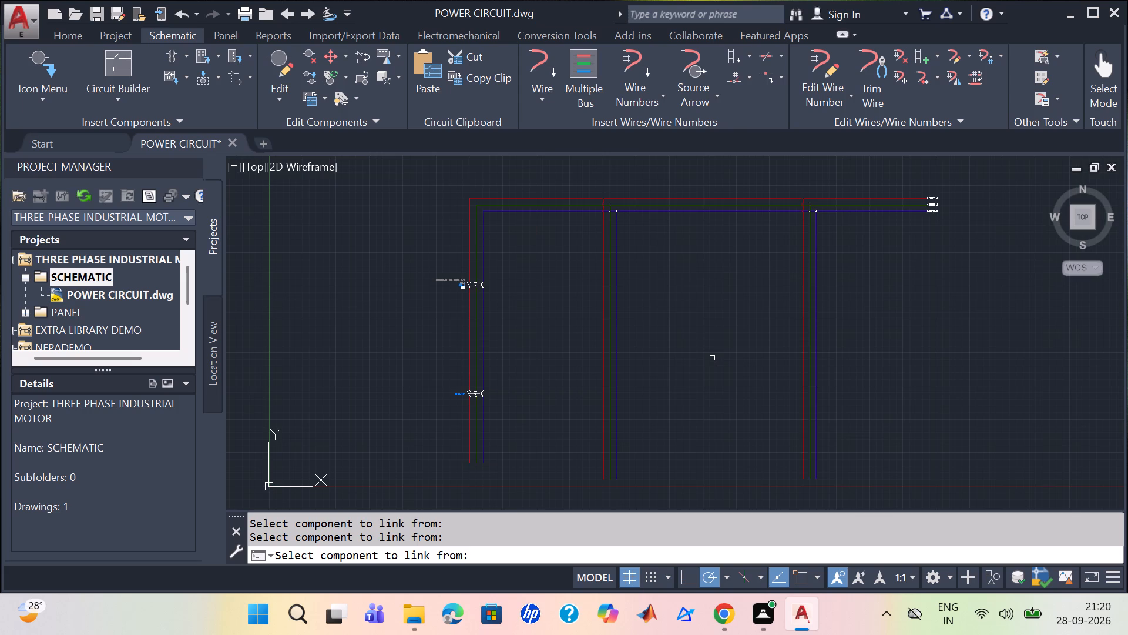
scroll(712, 358, "up", 1)
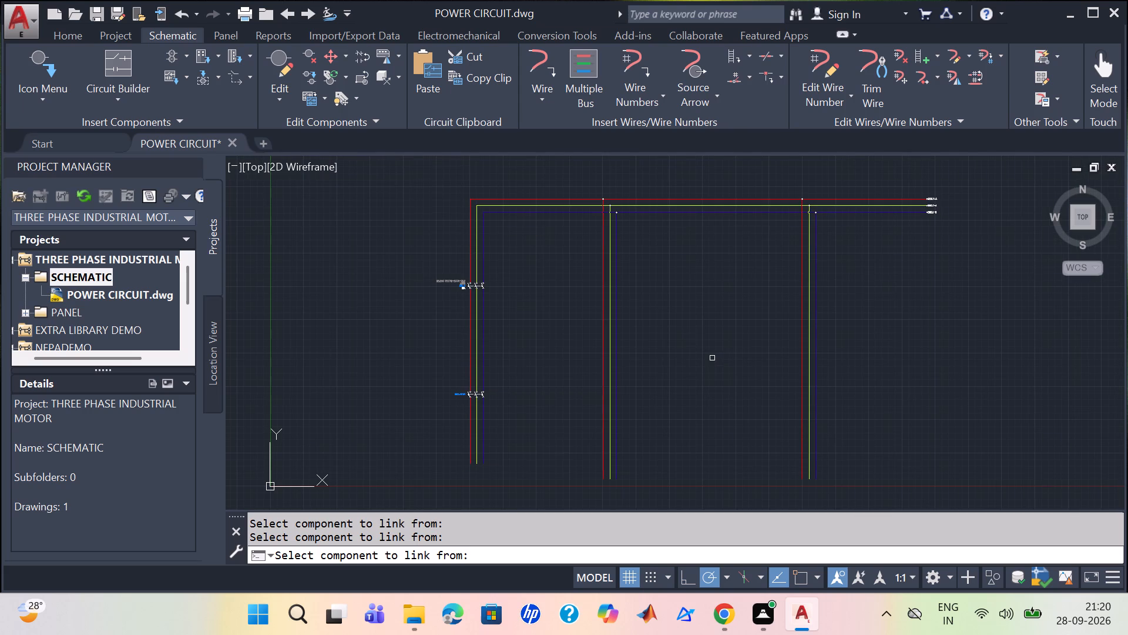
scroll(712, 358, "up", 2)
scroll(712, 358, "down", 1)
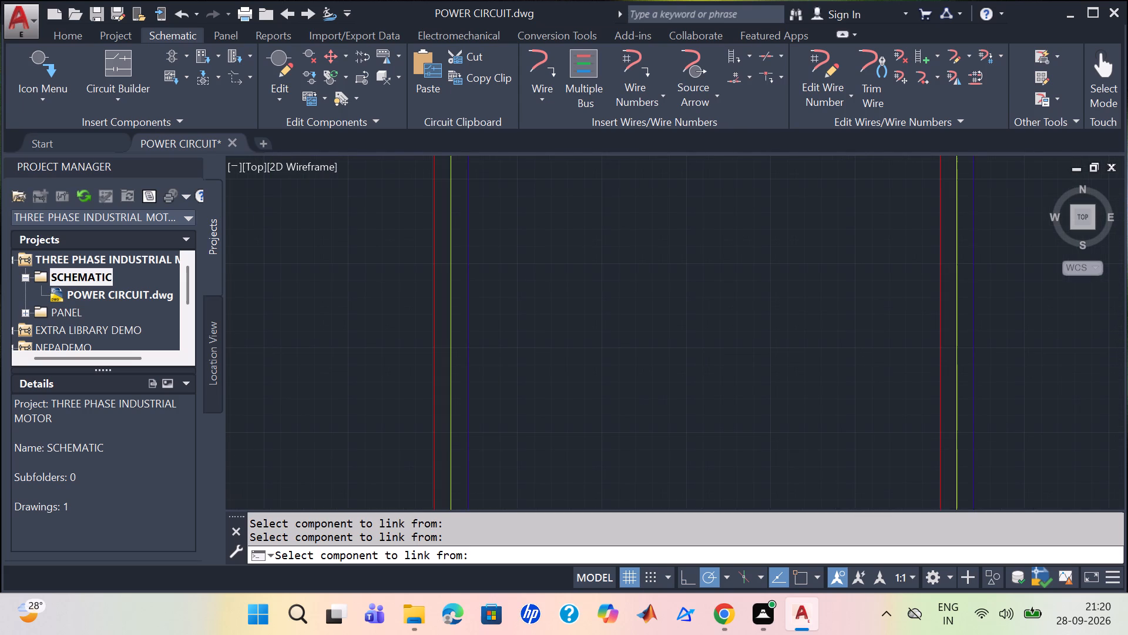
scroll(712, 358, "down", 1)
middle_click(680, 355)
scroll(680, 353, "down", 2)
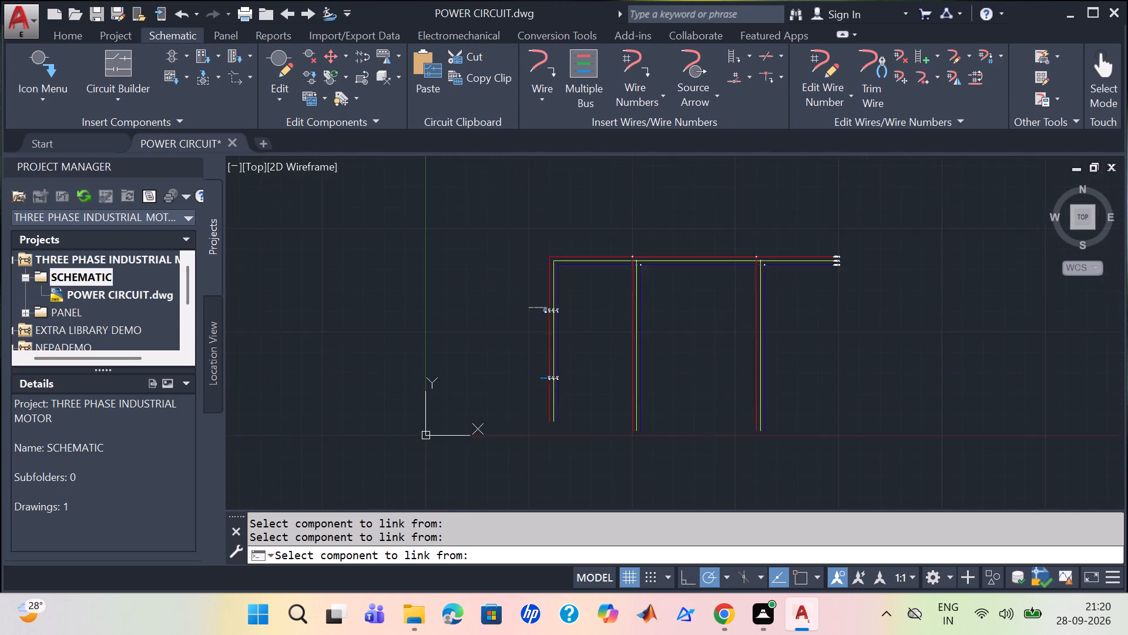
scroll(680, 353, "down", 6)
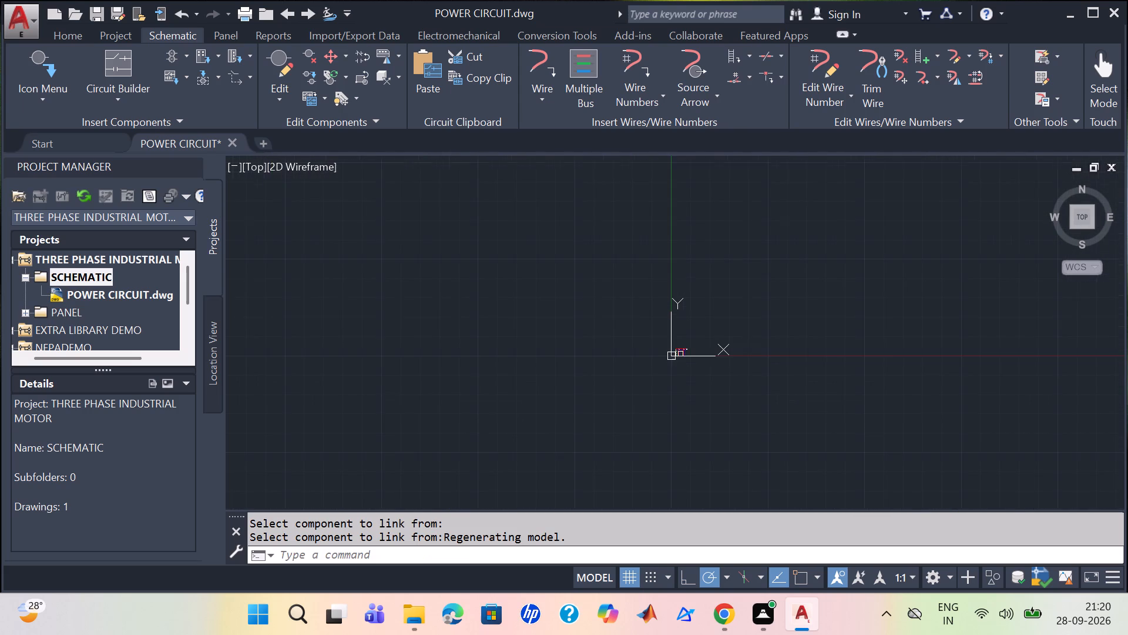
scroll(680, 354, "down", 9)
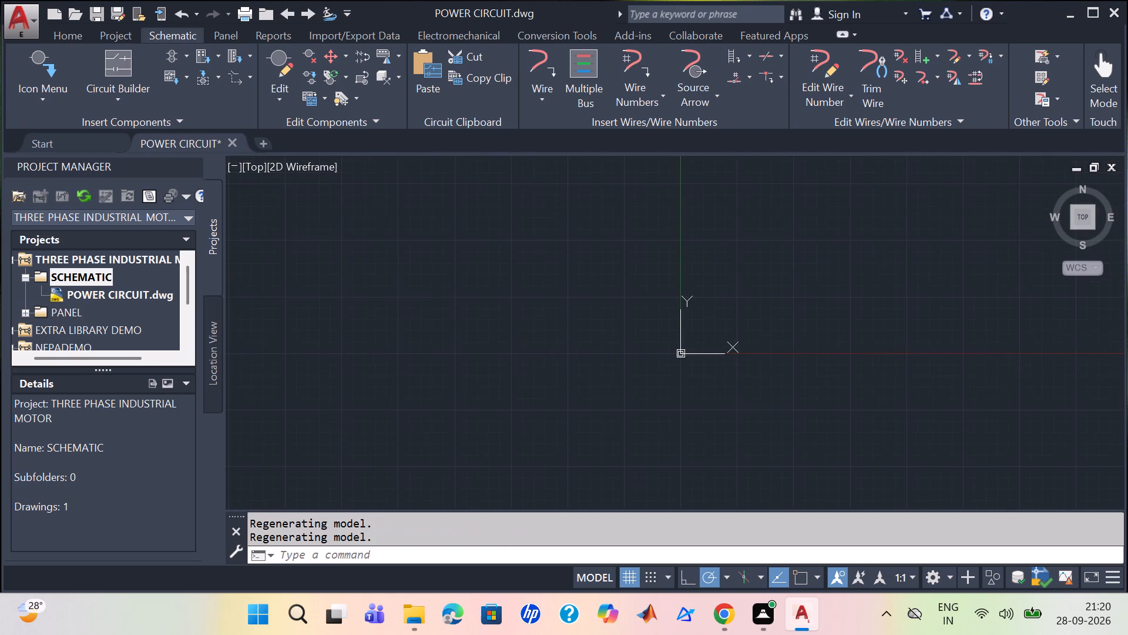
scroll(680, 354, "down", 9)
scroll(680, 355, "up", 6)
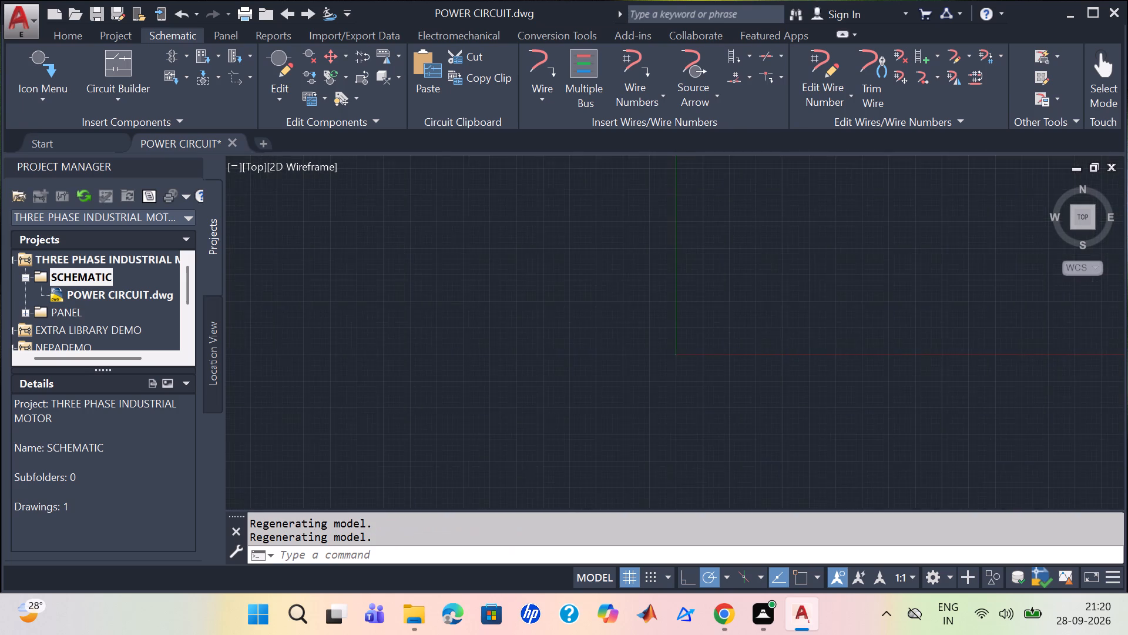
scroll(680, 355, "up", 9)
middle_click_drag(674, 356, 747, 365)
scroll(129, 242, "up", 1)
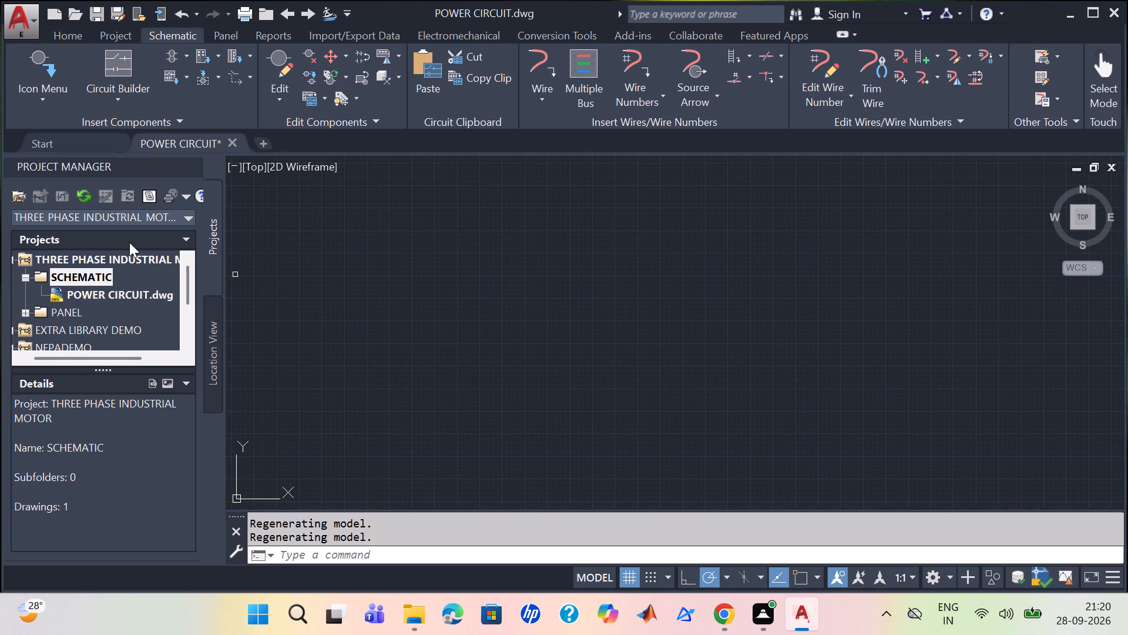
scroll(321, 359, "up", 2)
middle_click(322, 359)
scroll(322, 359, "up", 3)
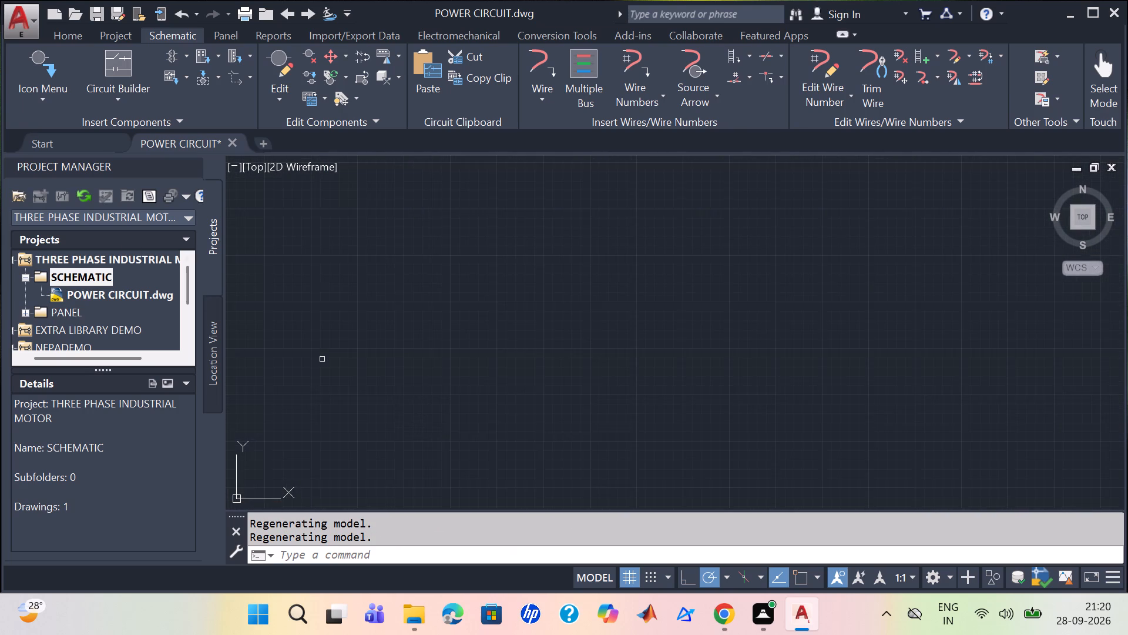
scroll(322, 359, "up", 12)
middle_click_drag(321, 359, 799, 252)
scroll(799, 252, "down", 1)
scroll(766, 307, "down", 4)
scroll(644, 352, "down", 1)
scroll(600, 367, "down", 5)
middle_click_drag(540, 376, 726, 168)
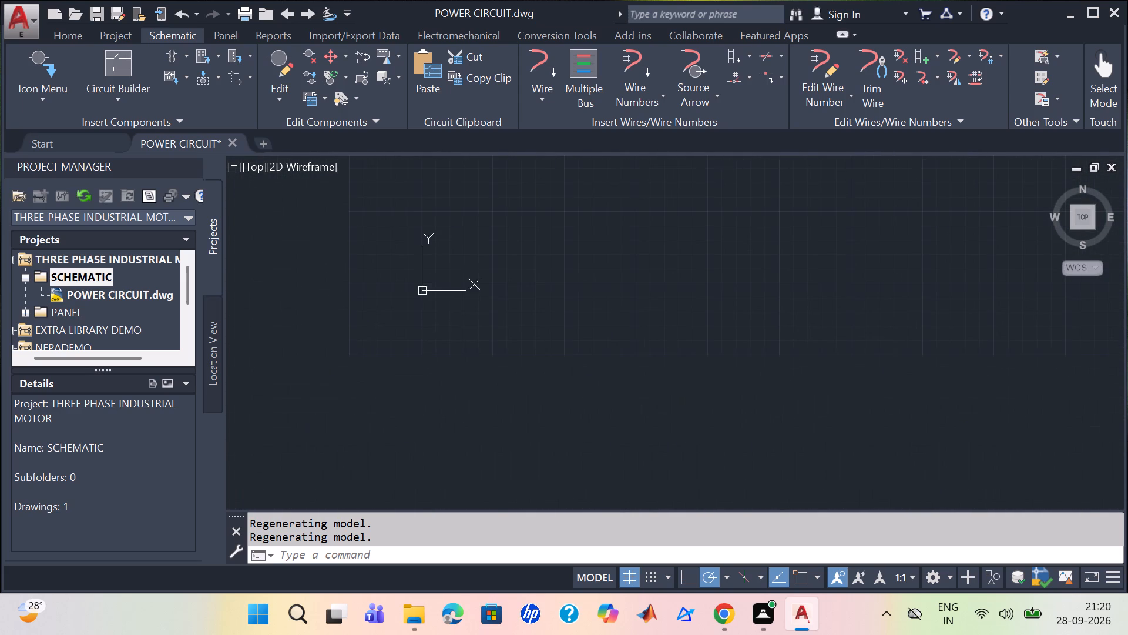
Search the empty model space of the power circuit drawing for the three-phase wiring.
scroll(294, 406, "up", 1)
scroll(351, 427, "down", 1)
scroll(484, 433, "down", 4)
scroll(566, 370, "down", 6)
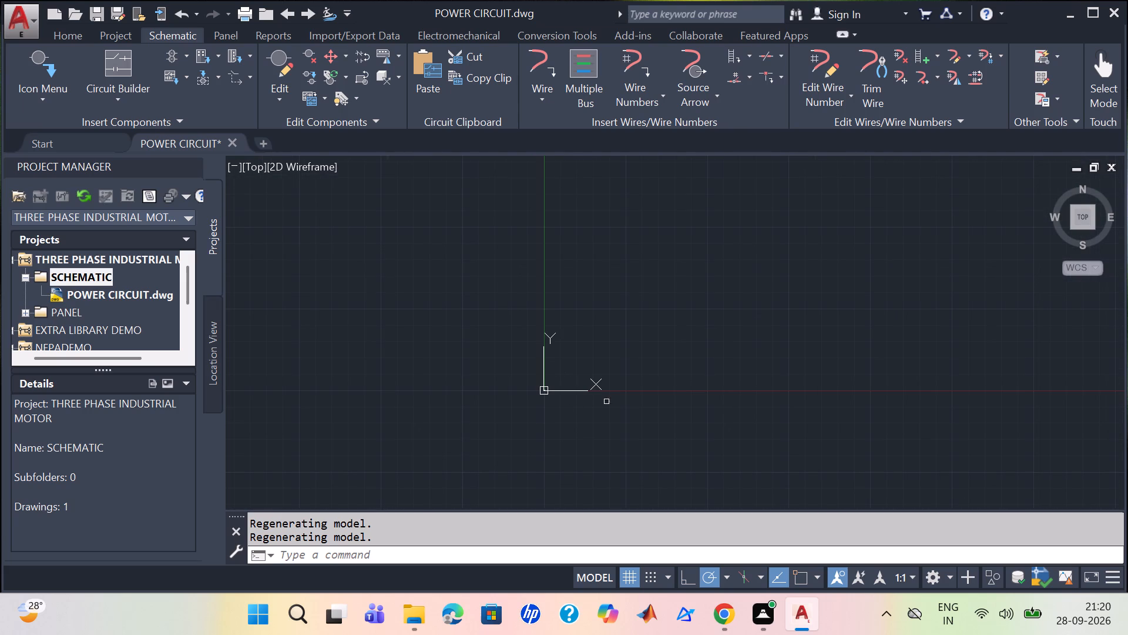
middle_click_drag(550, 378, 634, 274)
scroll(634, 274, "up", 2)
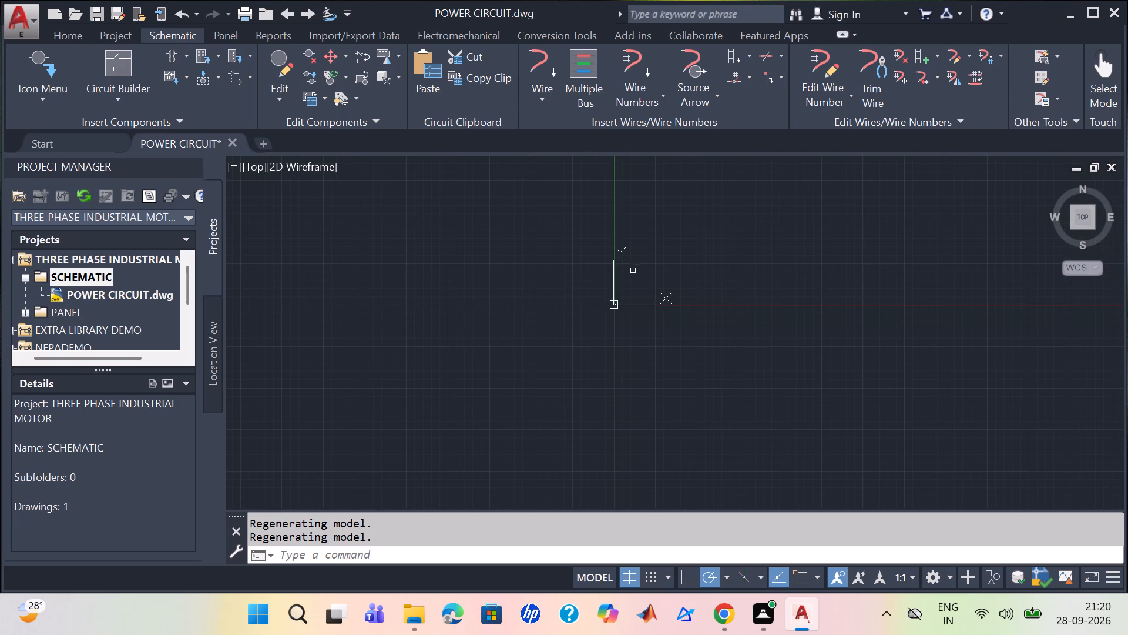
scroll(631, 270, "up", 5)
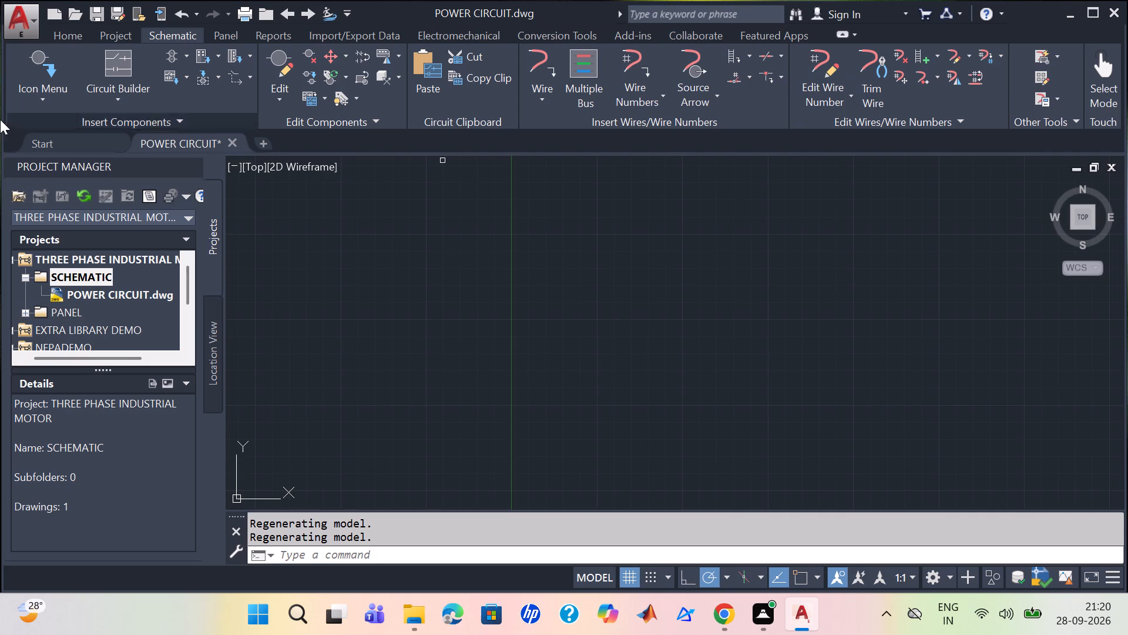
scroll(446, 453, "up", 3)
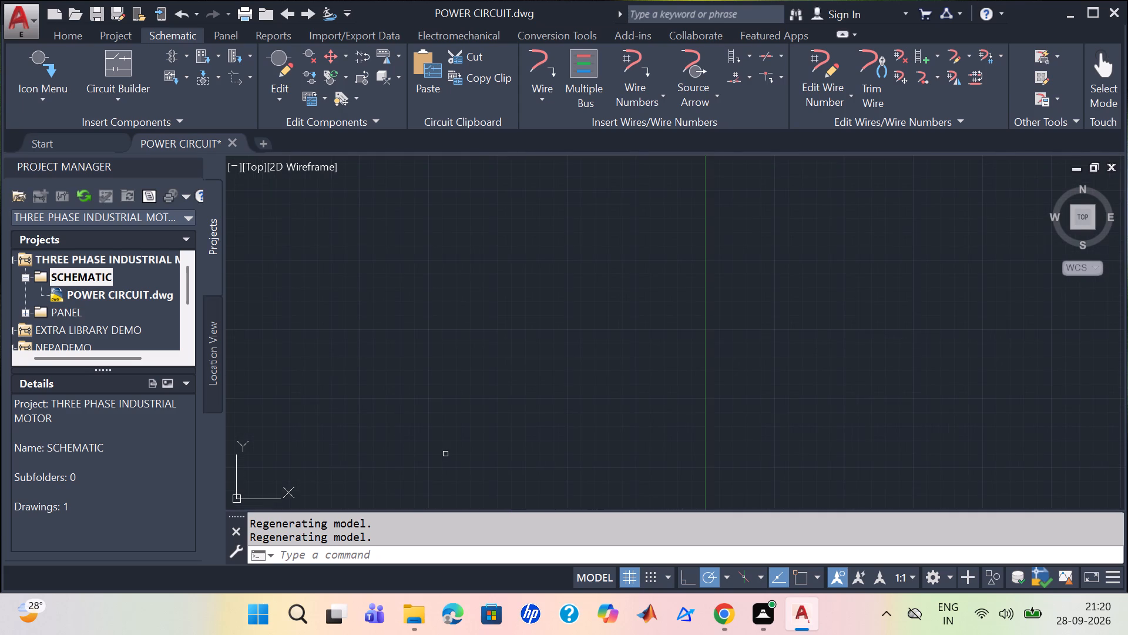
scroll(445, 454, "up", 2)
middle_click_drag(492, 425, 858, 205)
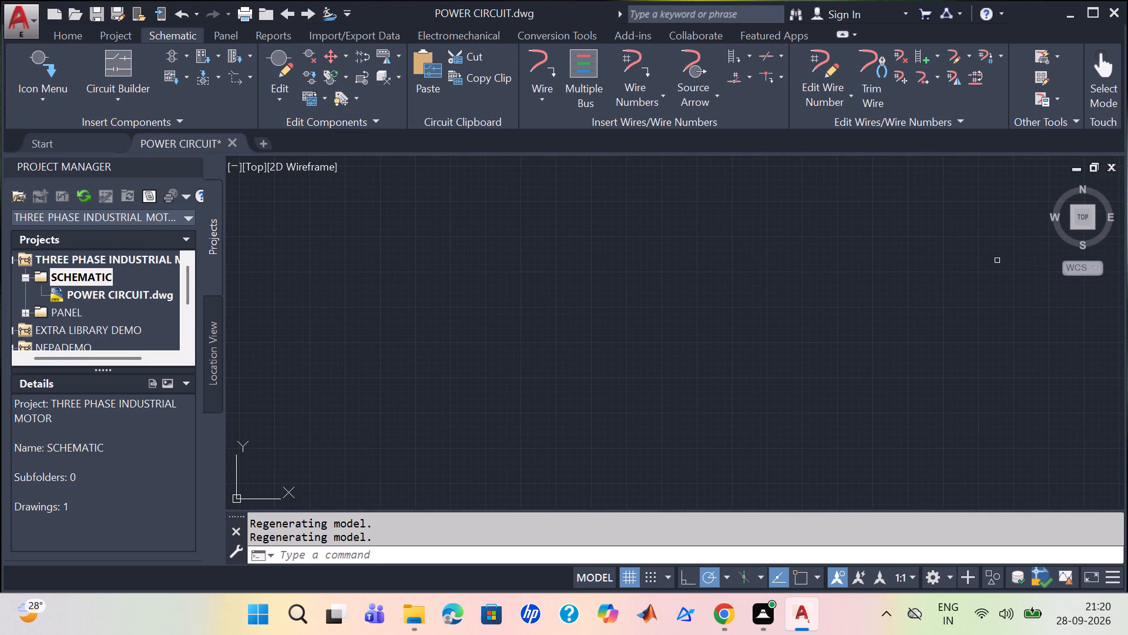
Undo the recent operations to bring back the three-phase circuit, cancelling the pending component link selection.
key("ctrl+z")
key("ctrl+z")
key("ctrl+z")
key("ctrl+z")
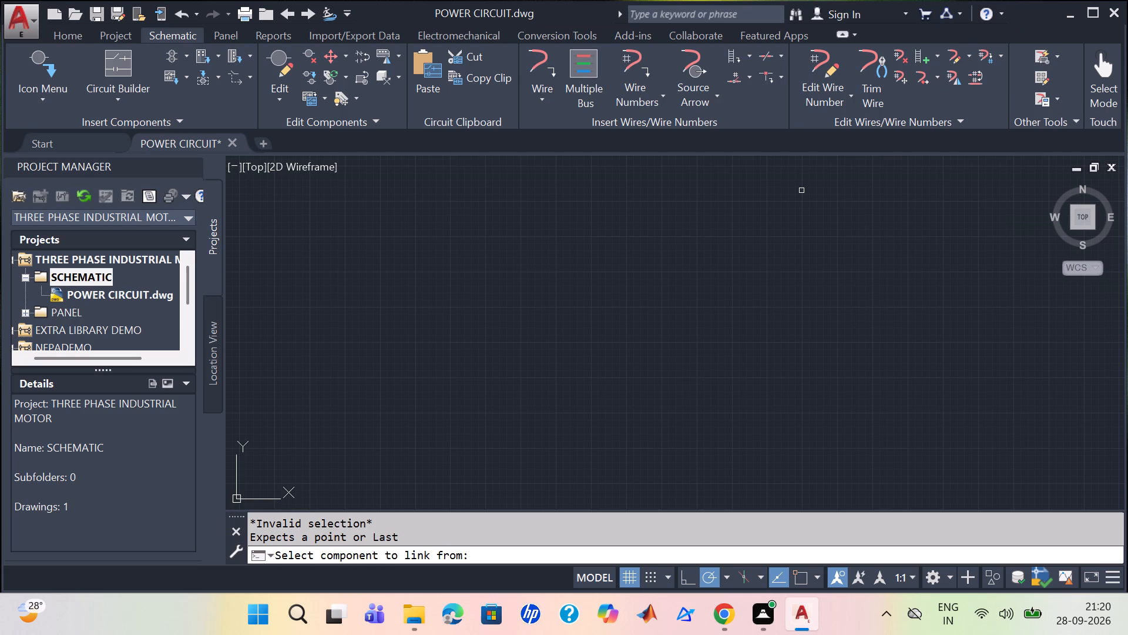
key("Escape")
key("ctrl+z")
scroll(807, 278, "down", 1)
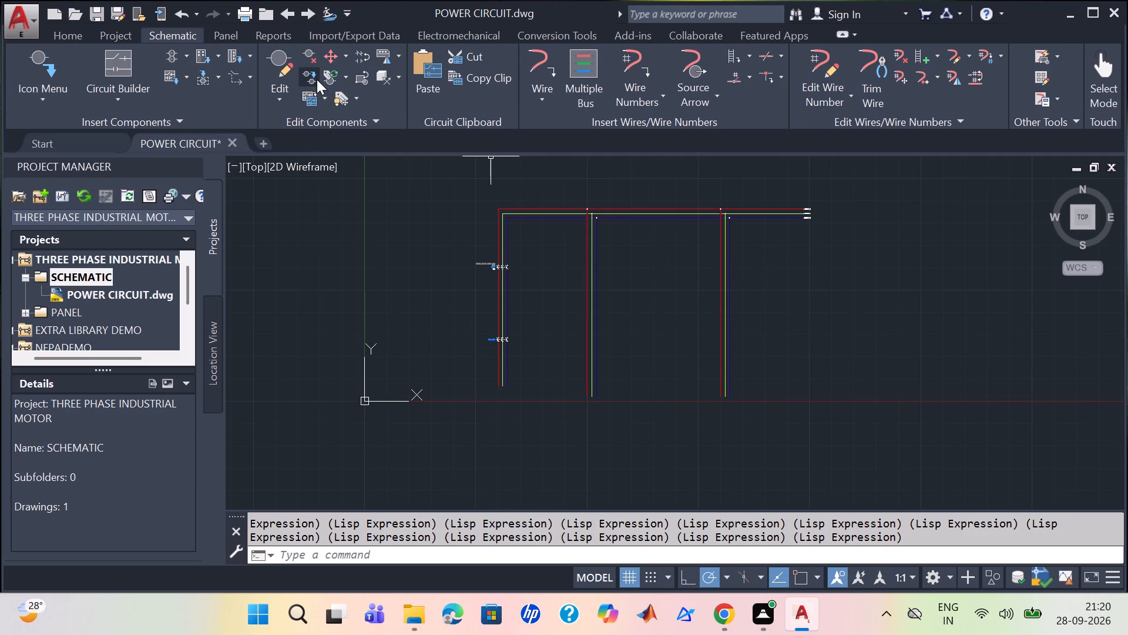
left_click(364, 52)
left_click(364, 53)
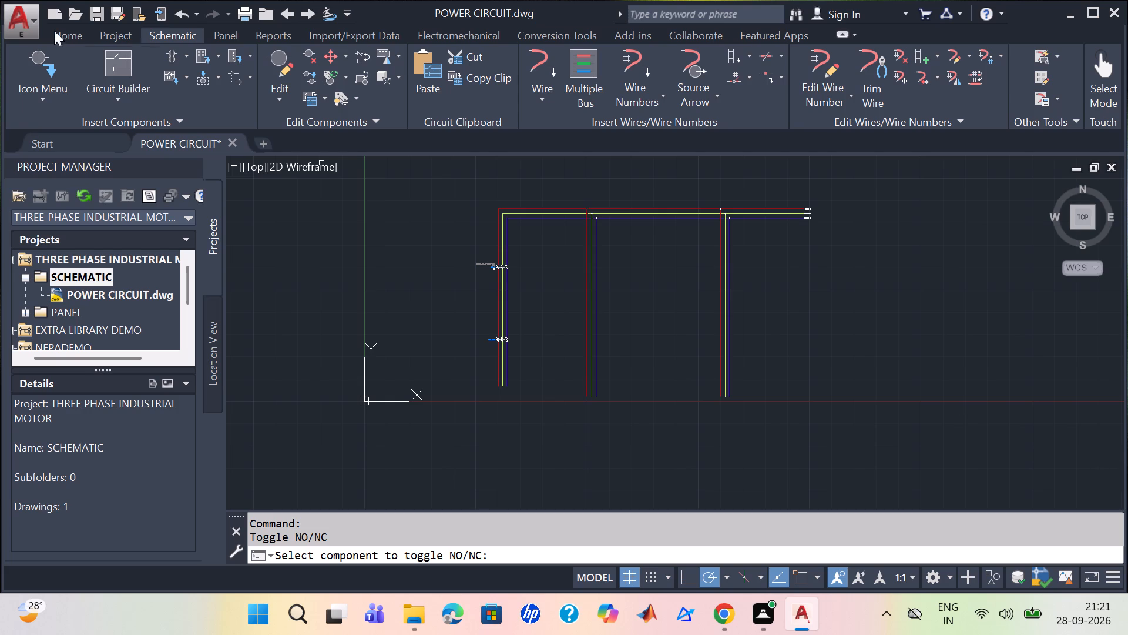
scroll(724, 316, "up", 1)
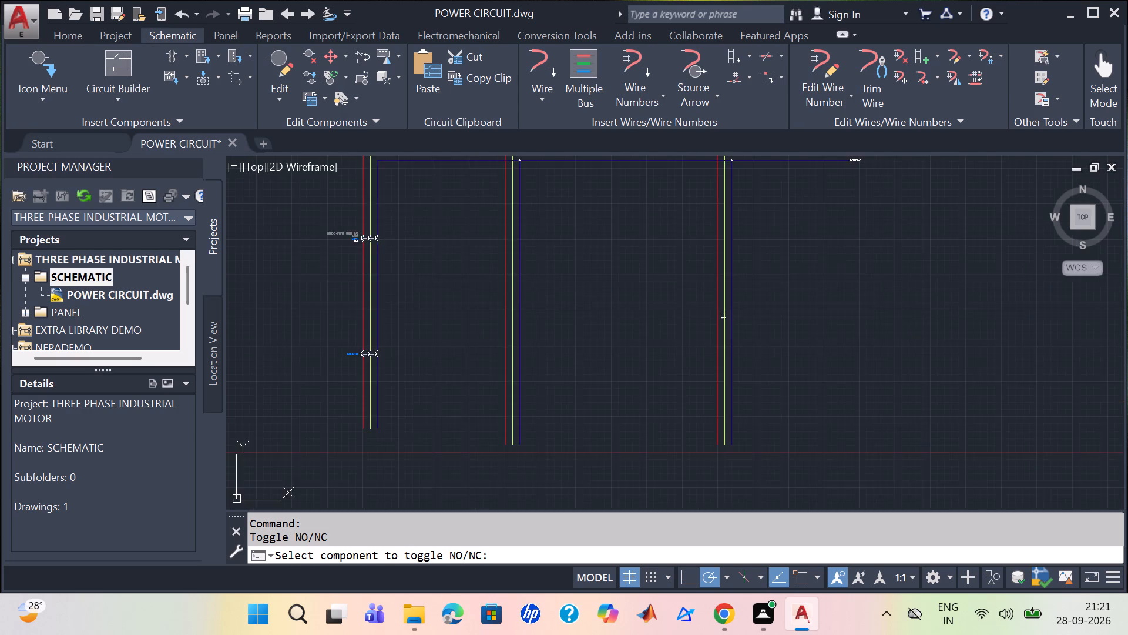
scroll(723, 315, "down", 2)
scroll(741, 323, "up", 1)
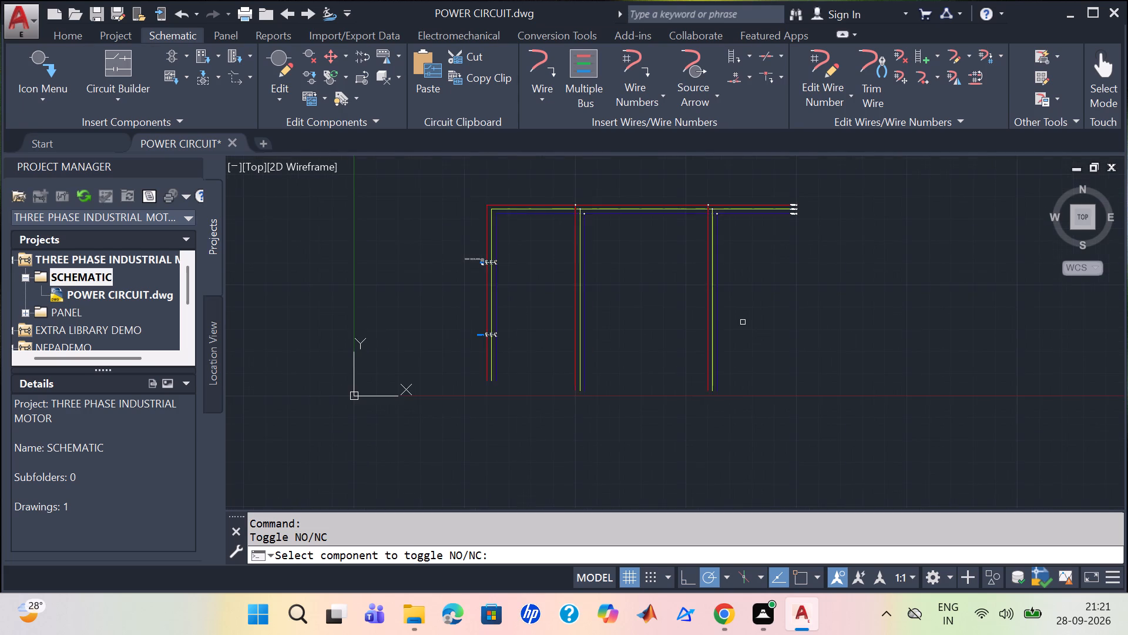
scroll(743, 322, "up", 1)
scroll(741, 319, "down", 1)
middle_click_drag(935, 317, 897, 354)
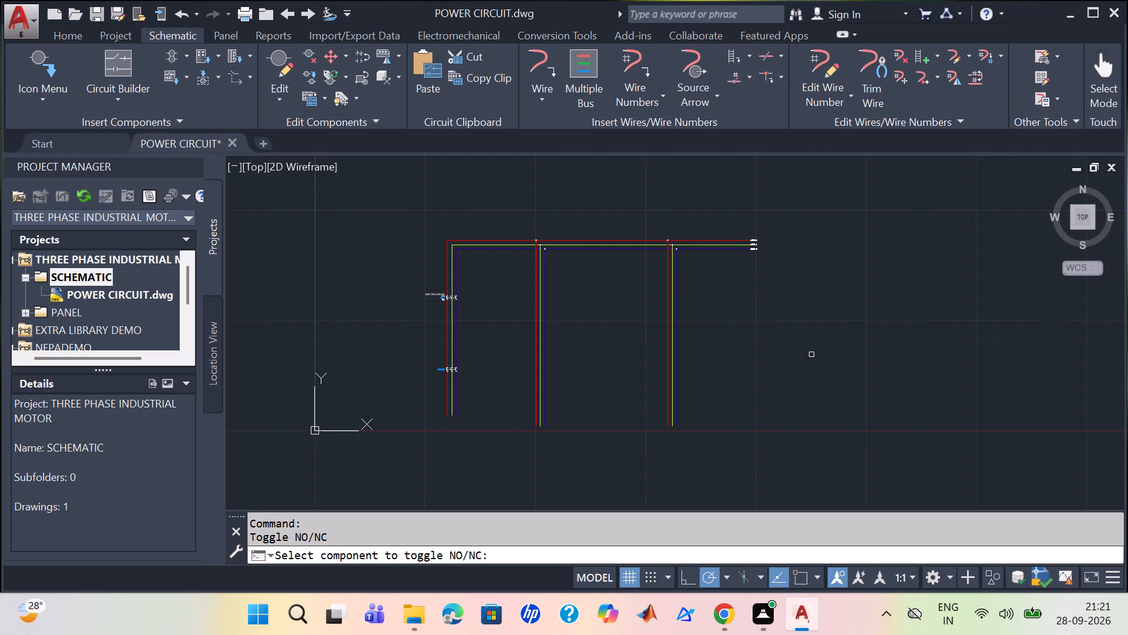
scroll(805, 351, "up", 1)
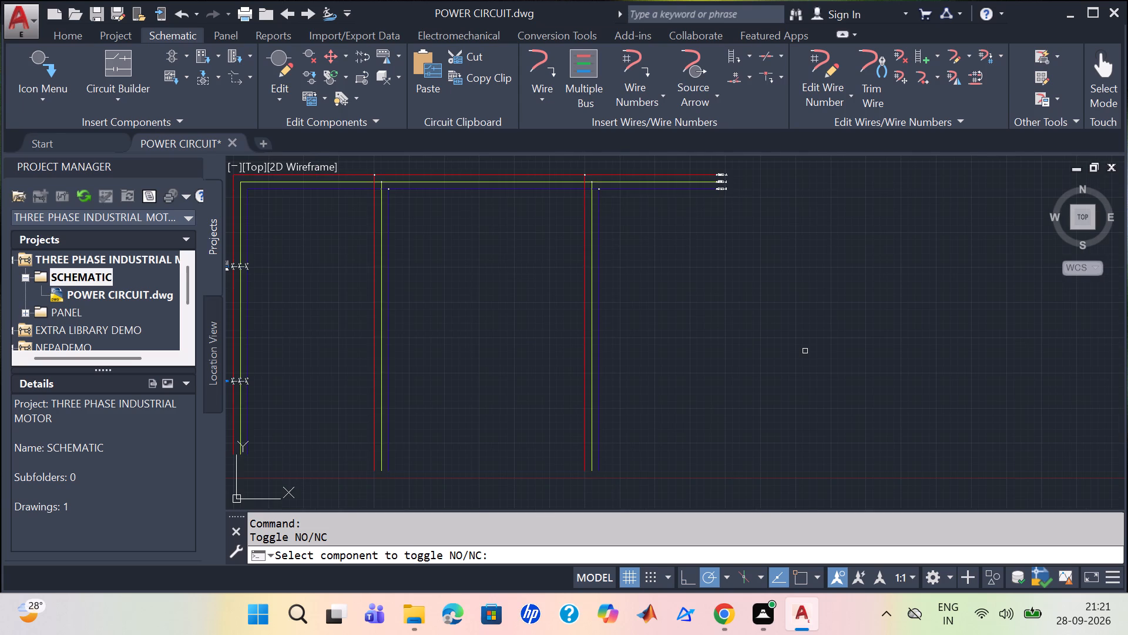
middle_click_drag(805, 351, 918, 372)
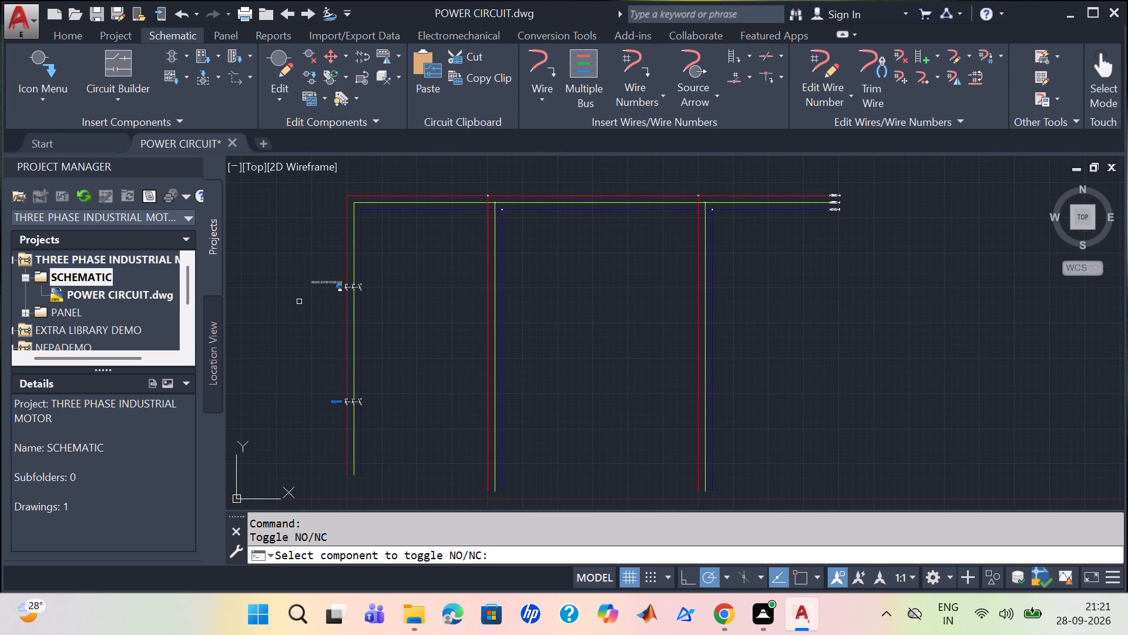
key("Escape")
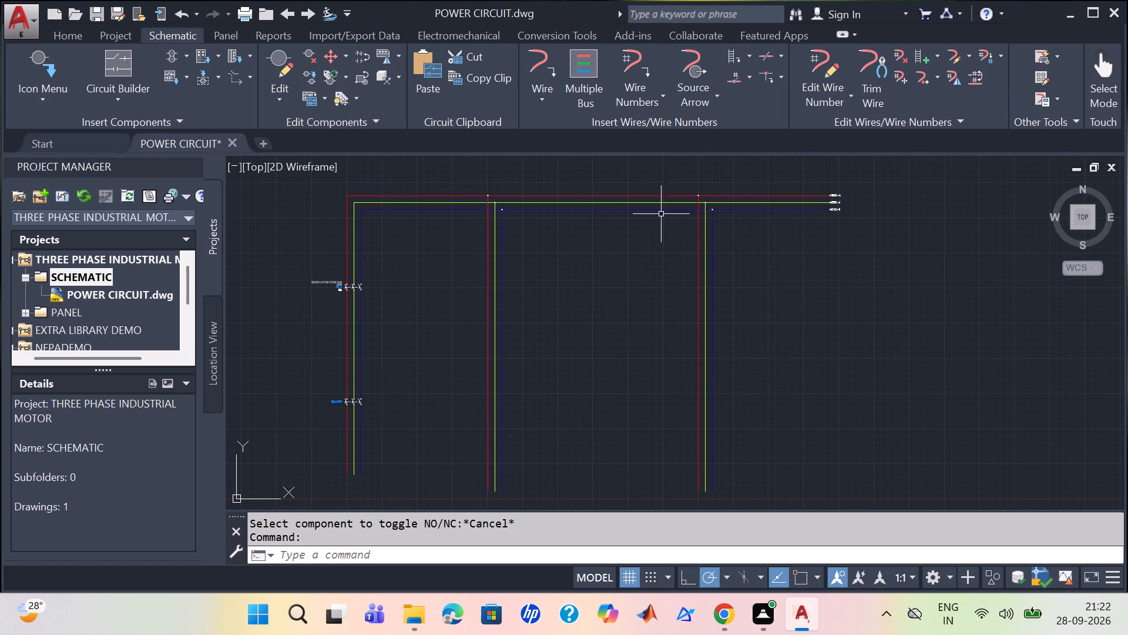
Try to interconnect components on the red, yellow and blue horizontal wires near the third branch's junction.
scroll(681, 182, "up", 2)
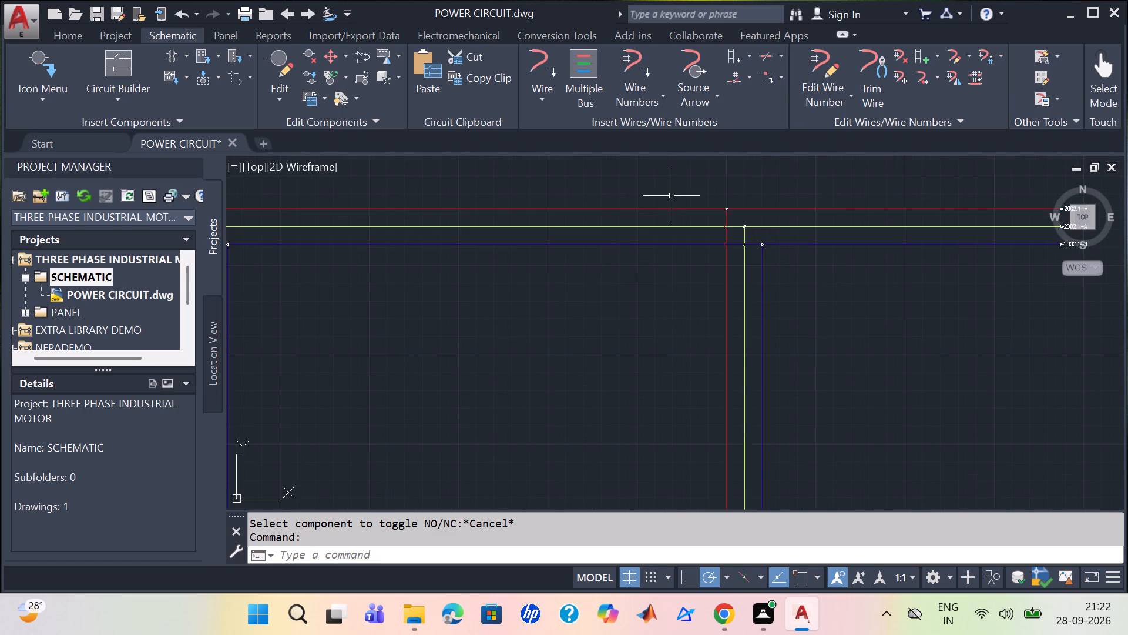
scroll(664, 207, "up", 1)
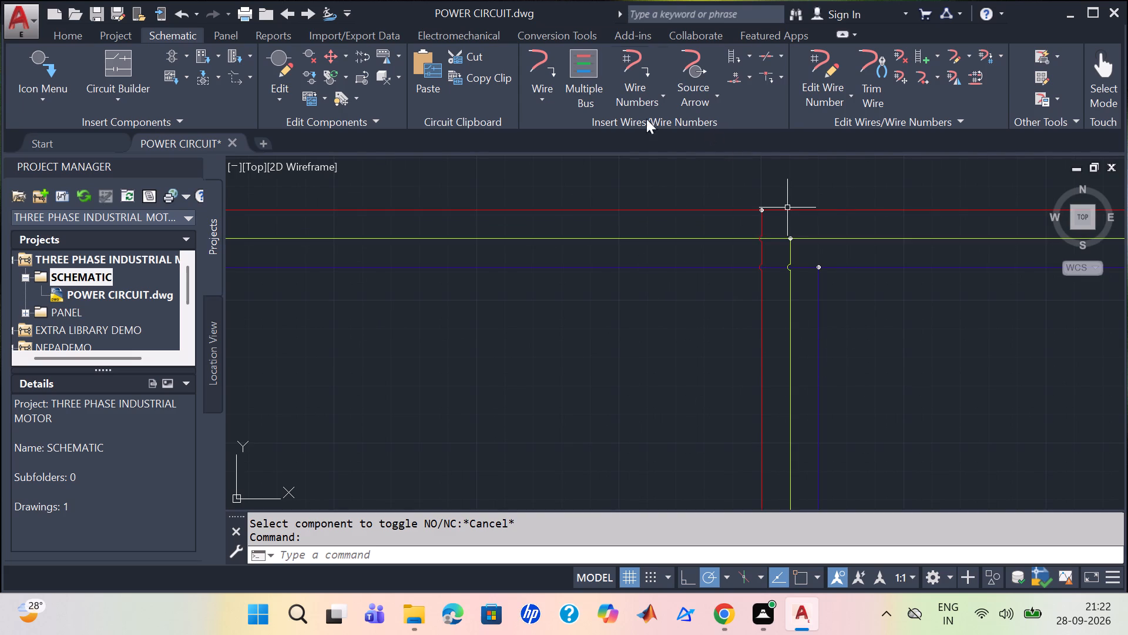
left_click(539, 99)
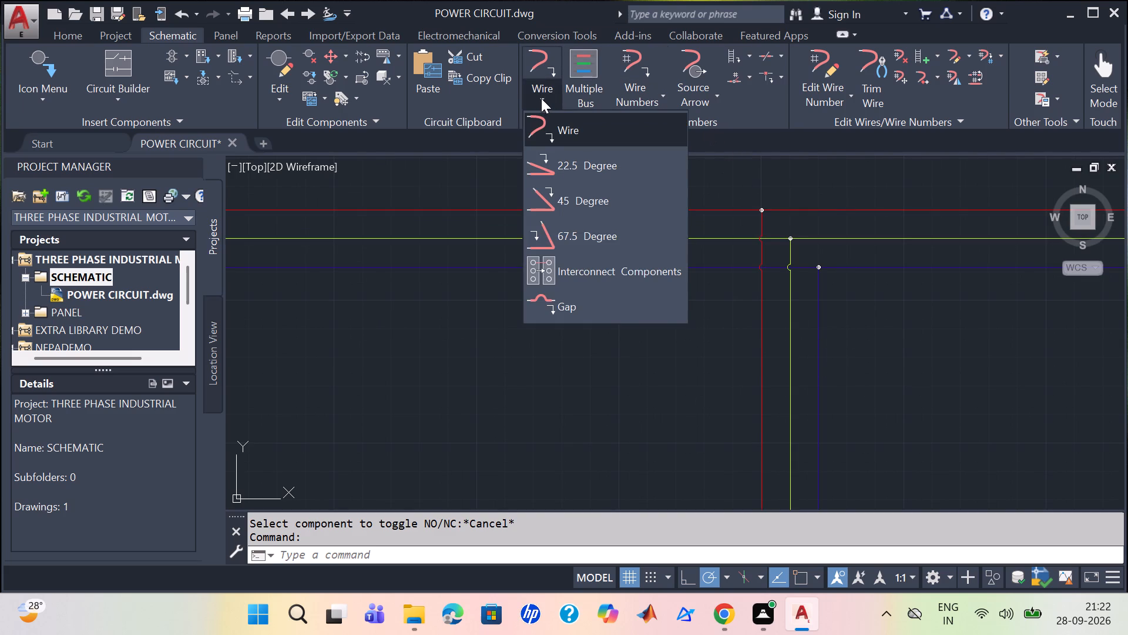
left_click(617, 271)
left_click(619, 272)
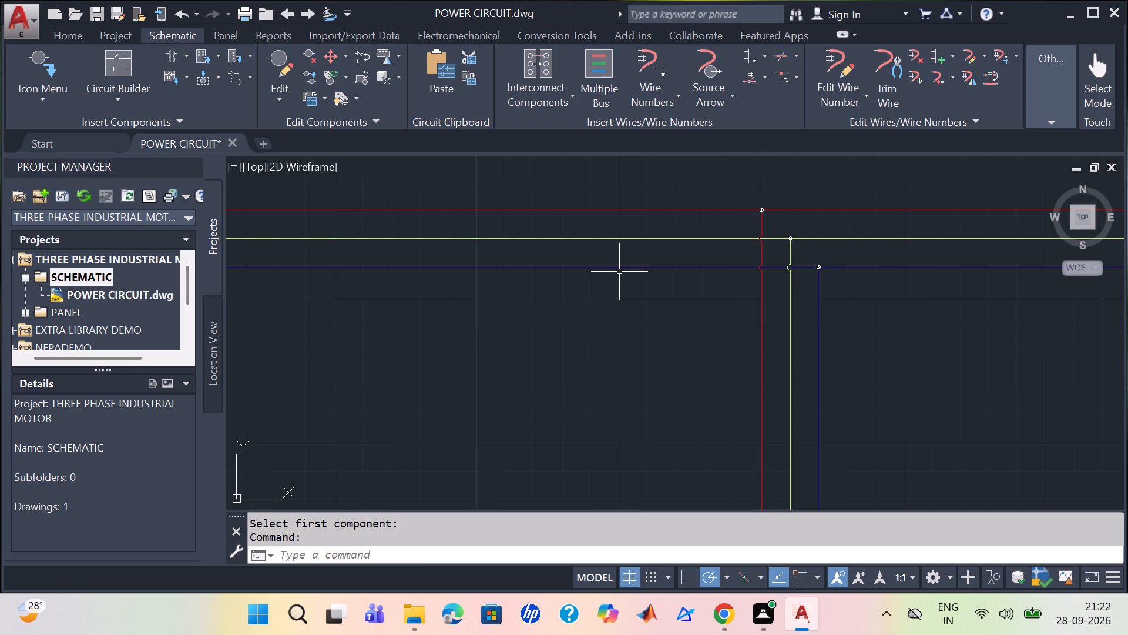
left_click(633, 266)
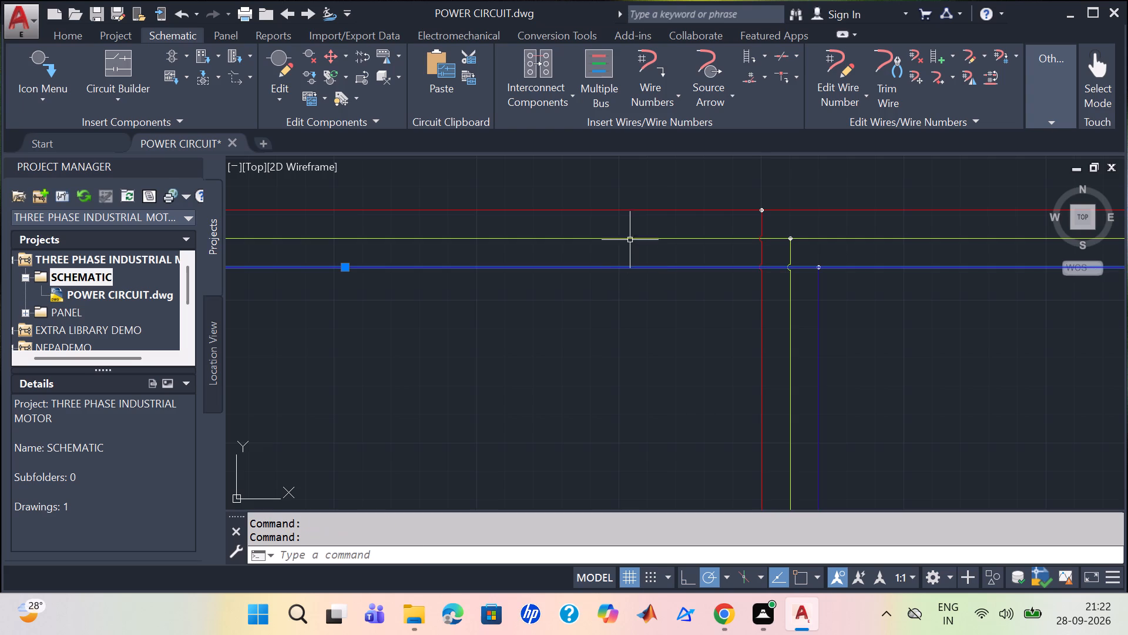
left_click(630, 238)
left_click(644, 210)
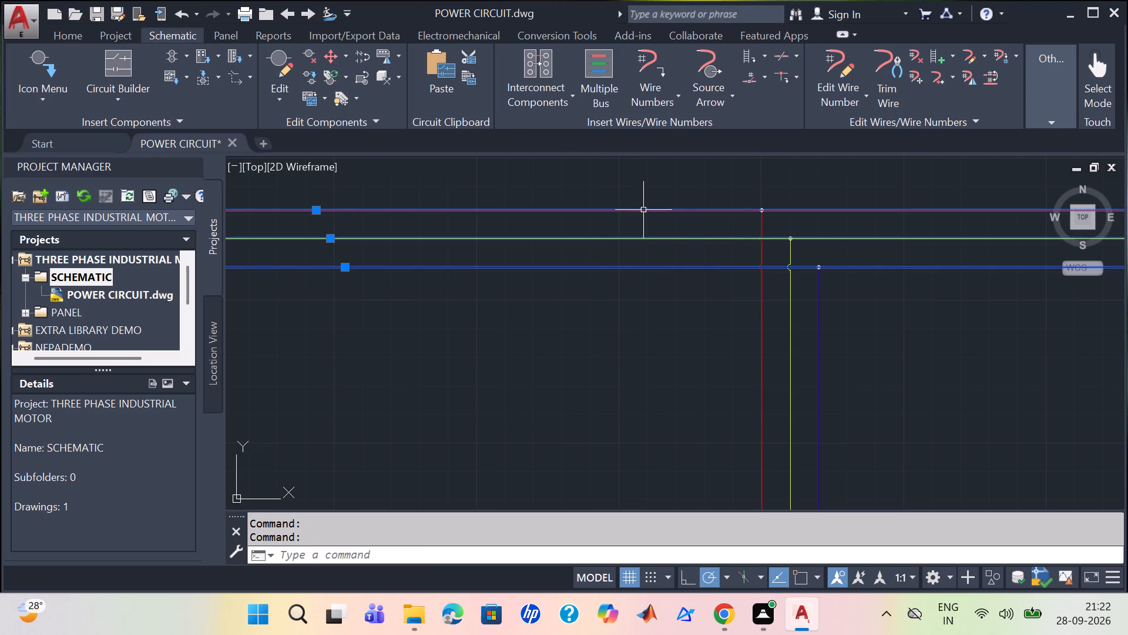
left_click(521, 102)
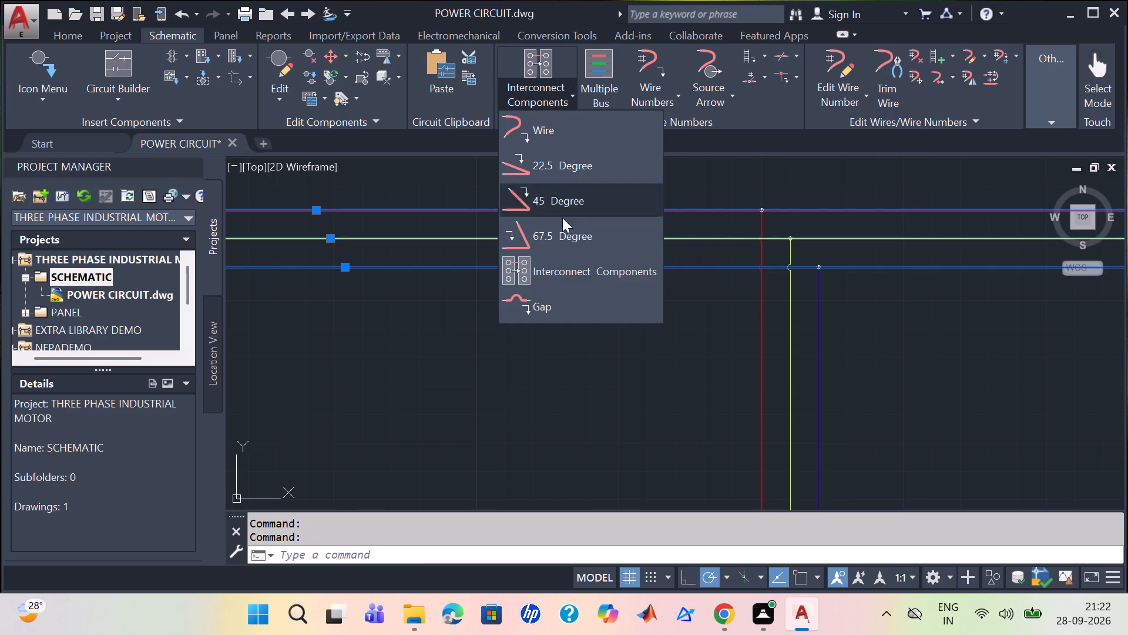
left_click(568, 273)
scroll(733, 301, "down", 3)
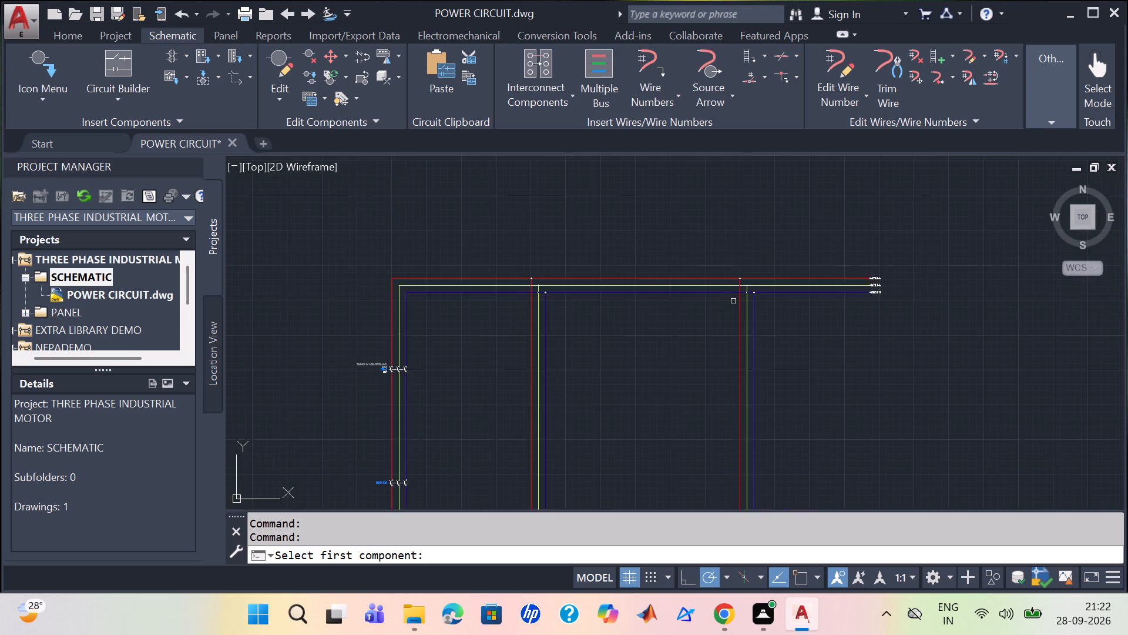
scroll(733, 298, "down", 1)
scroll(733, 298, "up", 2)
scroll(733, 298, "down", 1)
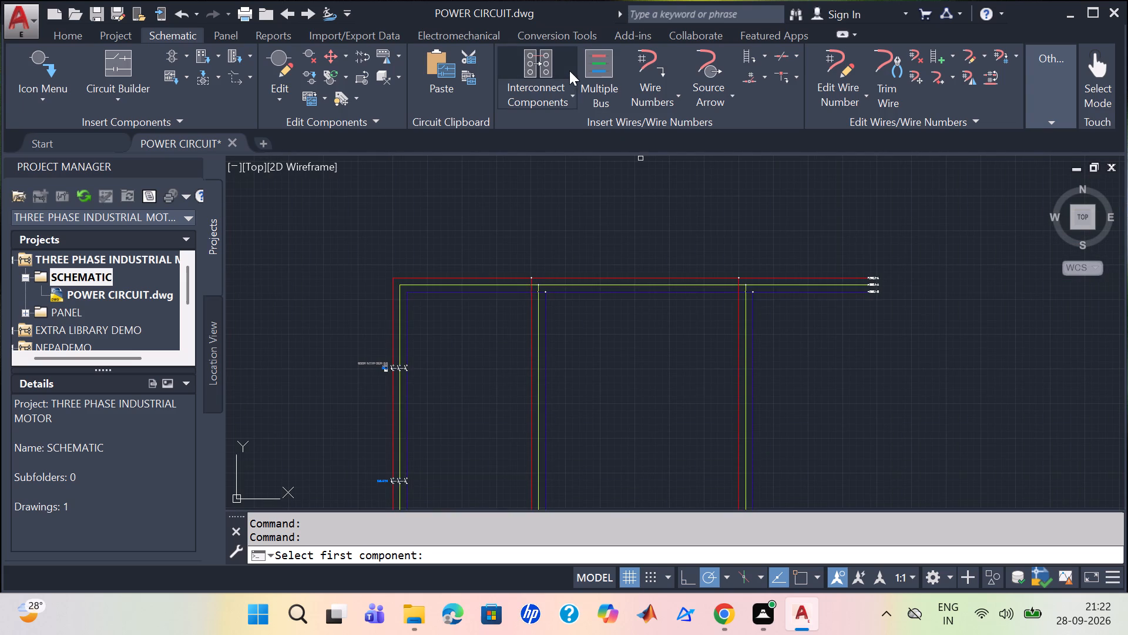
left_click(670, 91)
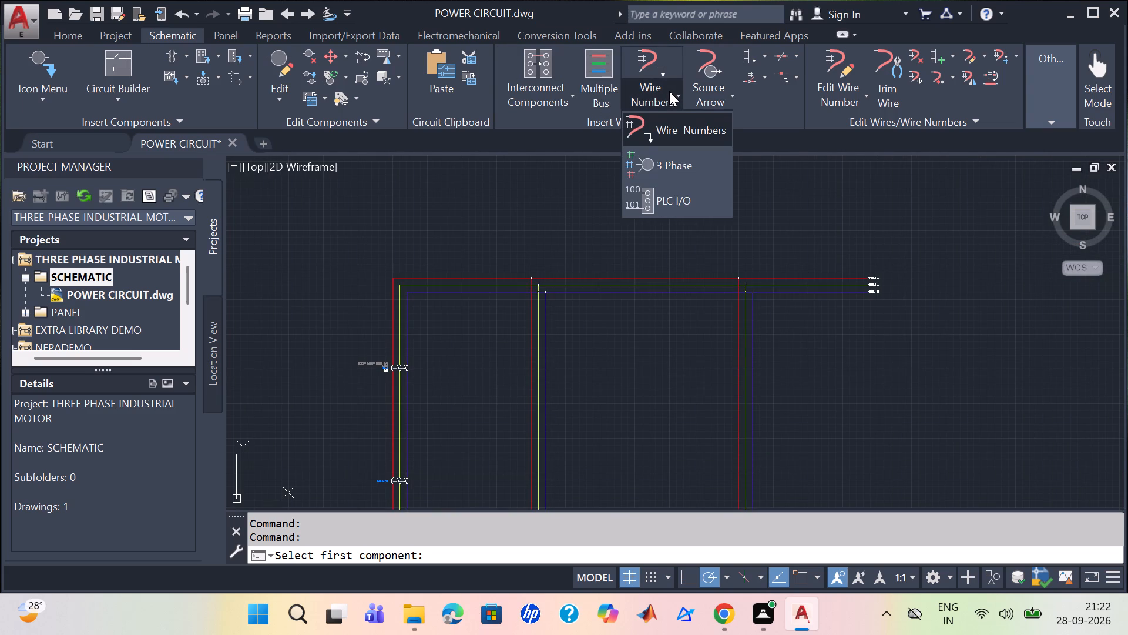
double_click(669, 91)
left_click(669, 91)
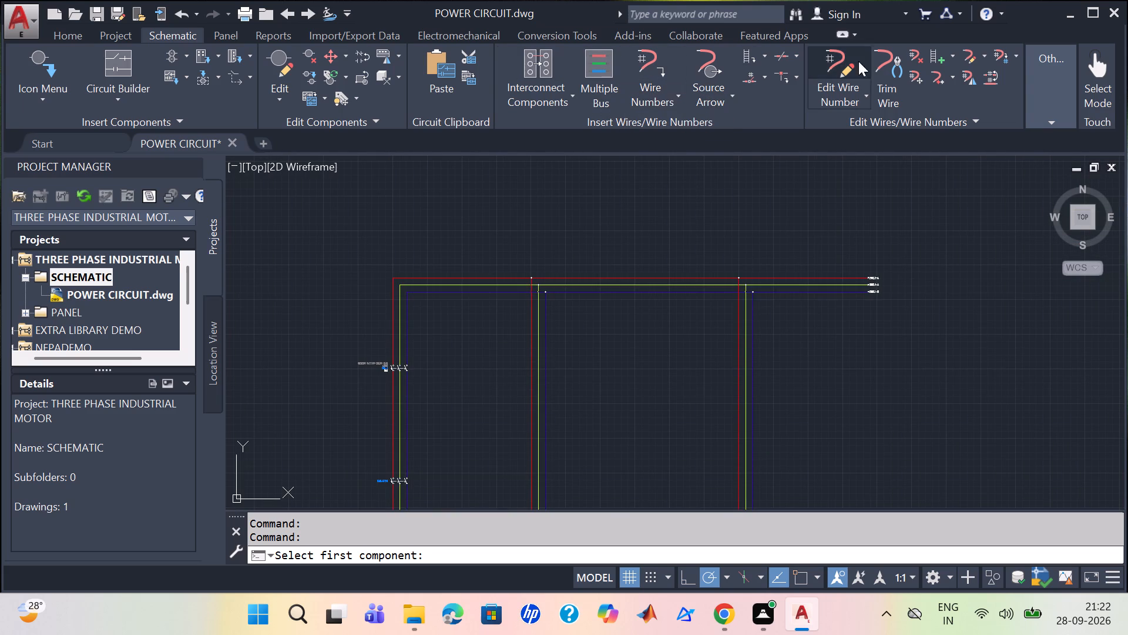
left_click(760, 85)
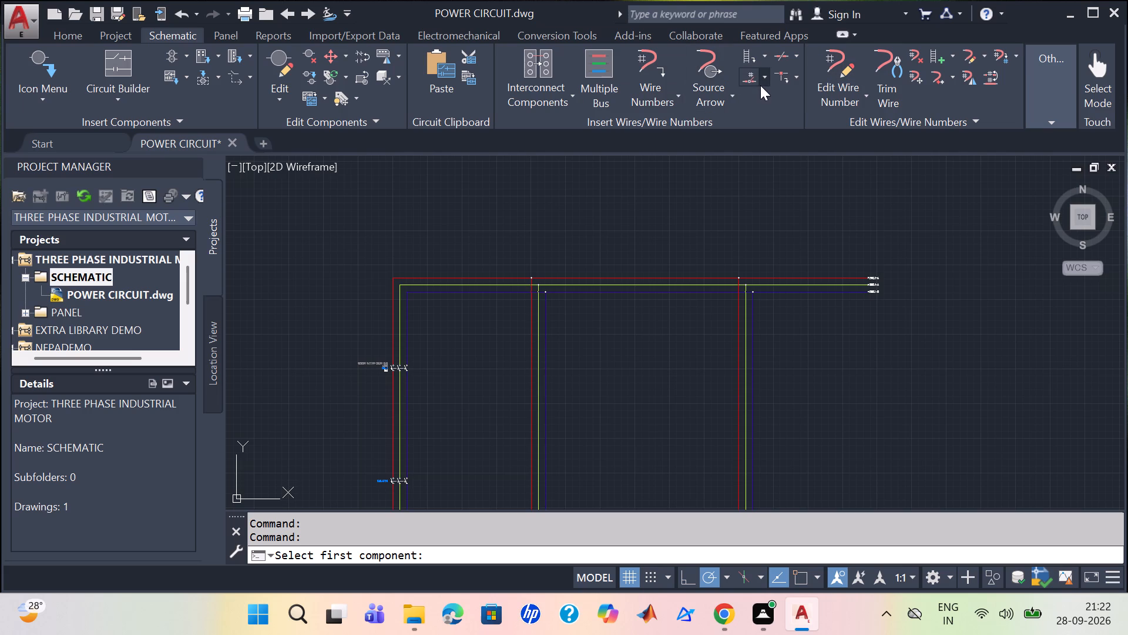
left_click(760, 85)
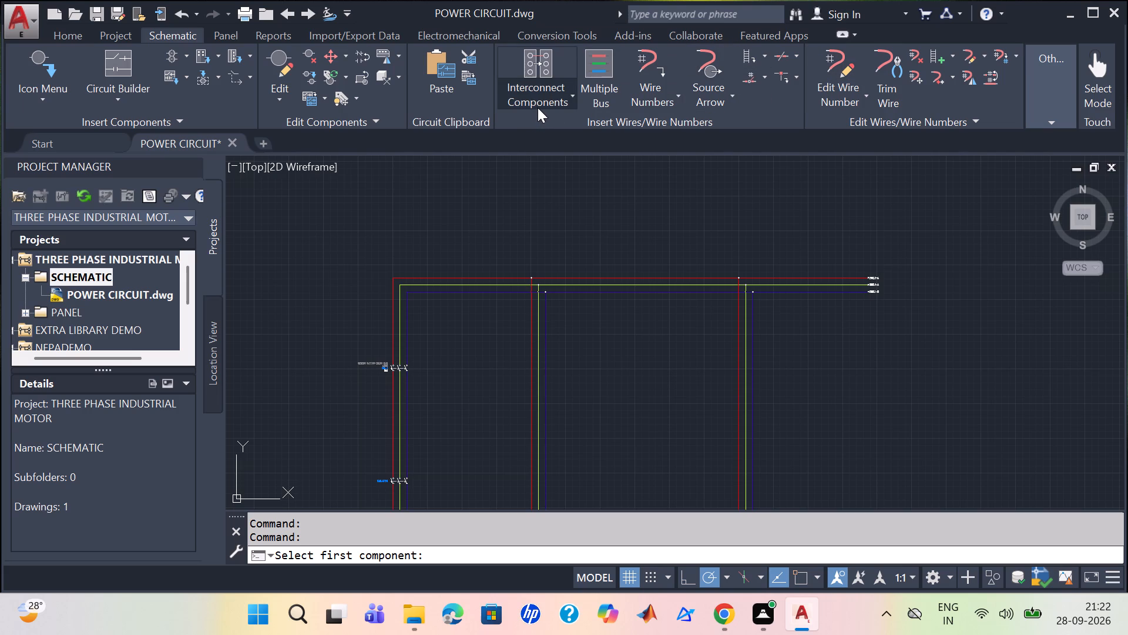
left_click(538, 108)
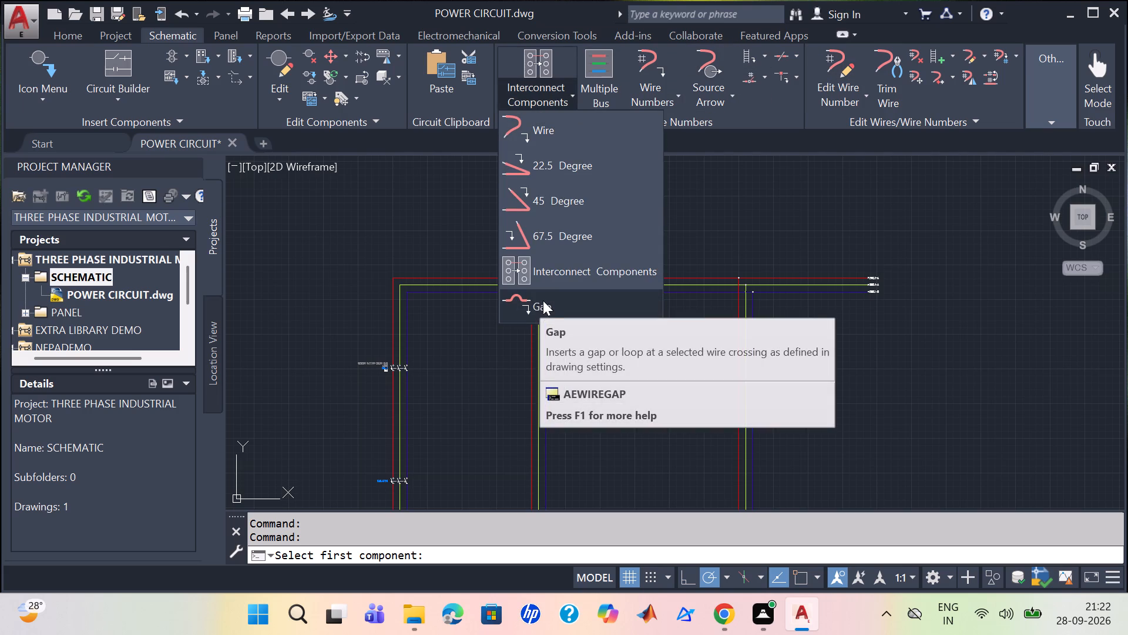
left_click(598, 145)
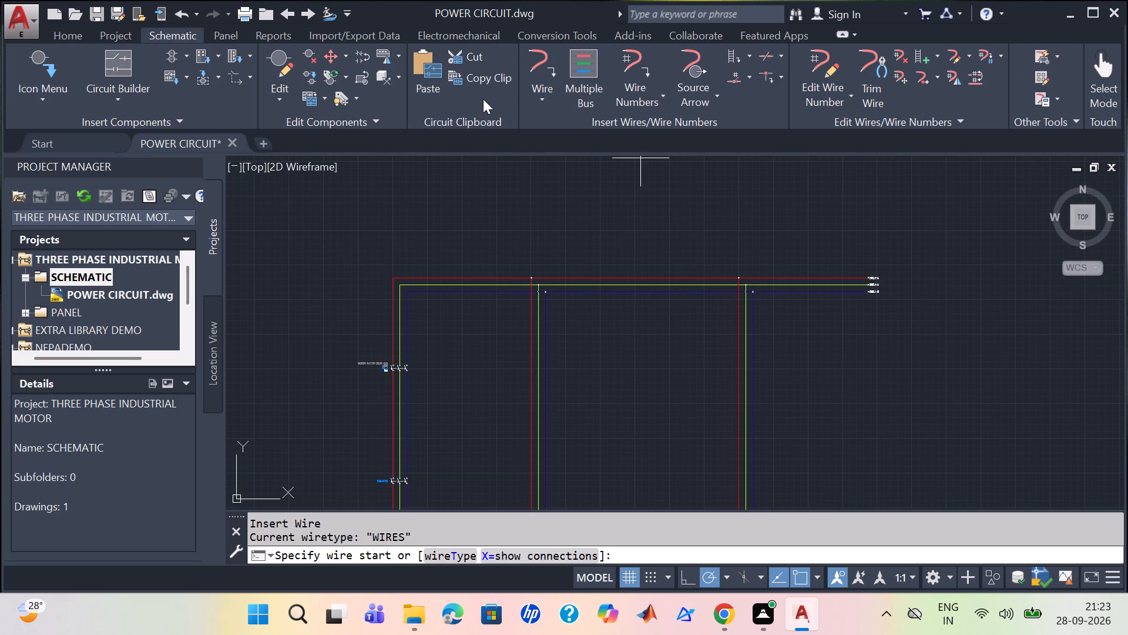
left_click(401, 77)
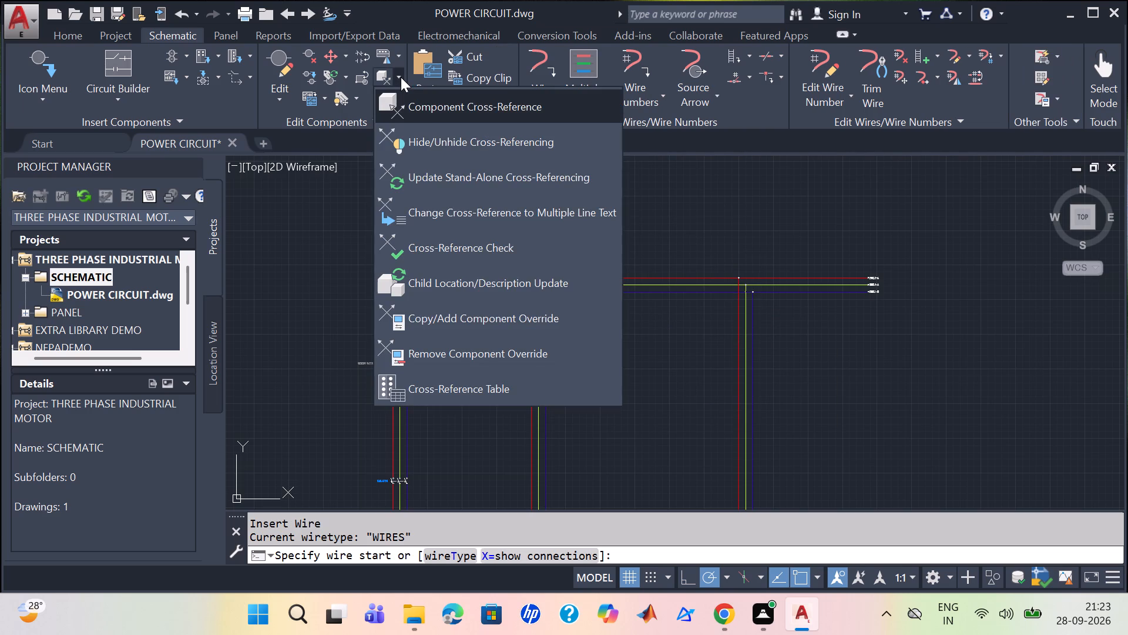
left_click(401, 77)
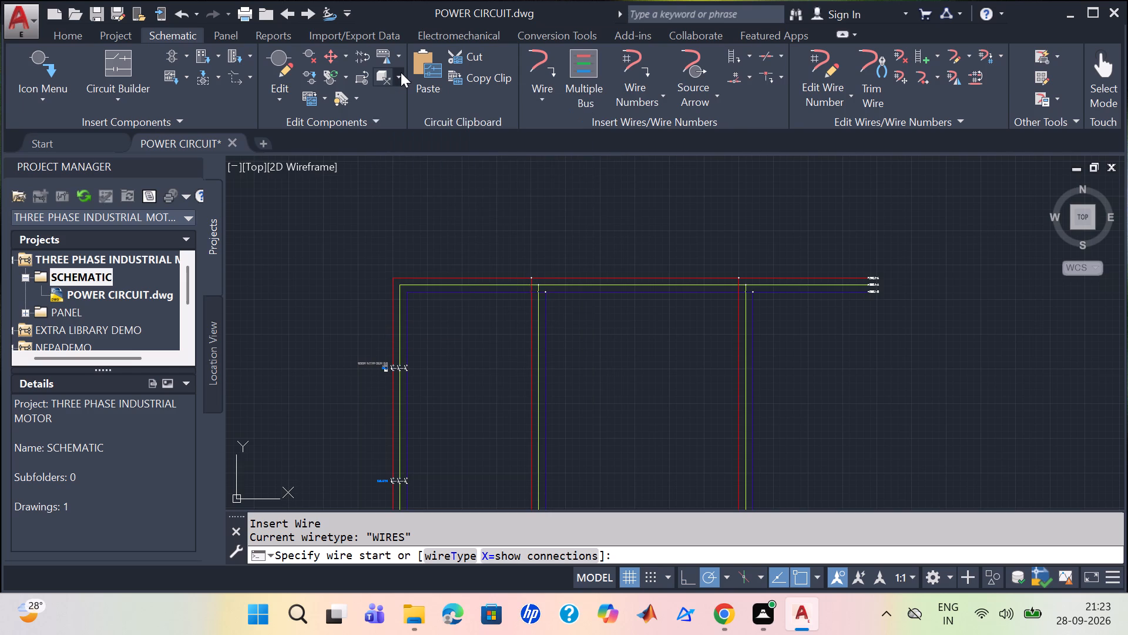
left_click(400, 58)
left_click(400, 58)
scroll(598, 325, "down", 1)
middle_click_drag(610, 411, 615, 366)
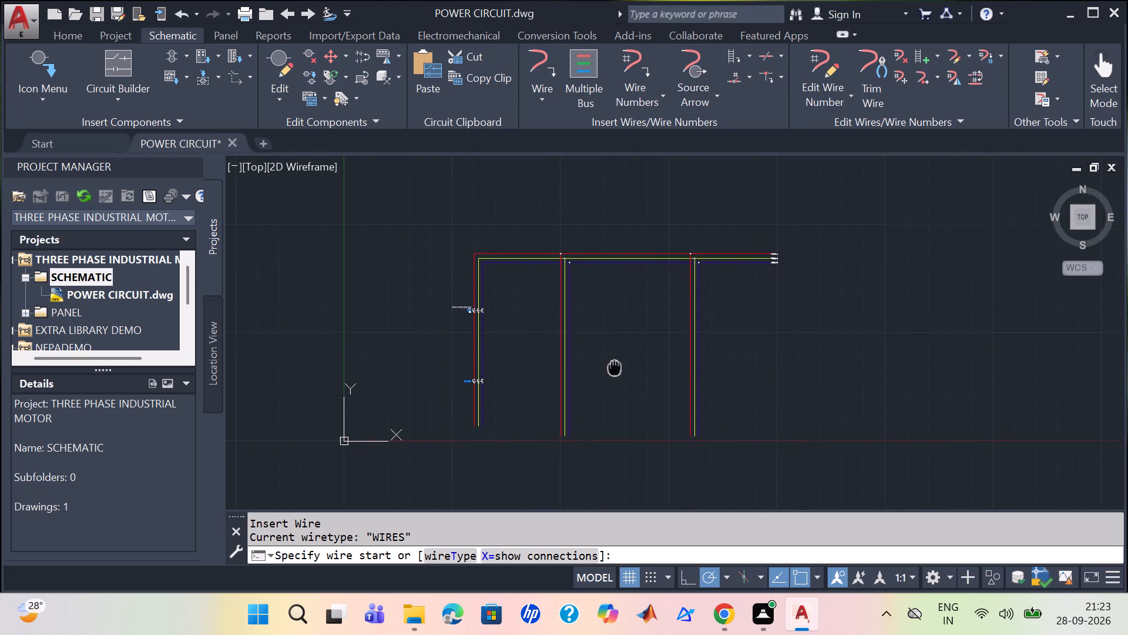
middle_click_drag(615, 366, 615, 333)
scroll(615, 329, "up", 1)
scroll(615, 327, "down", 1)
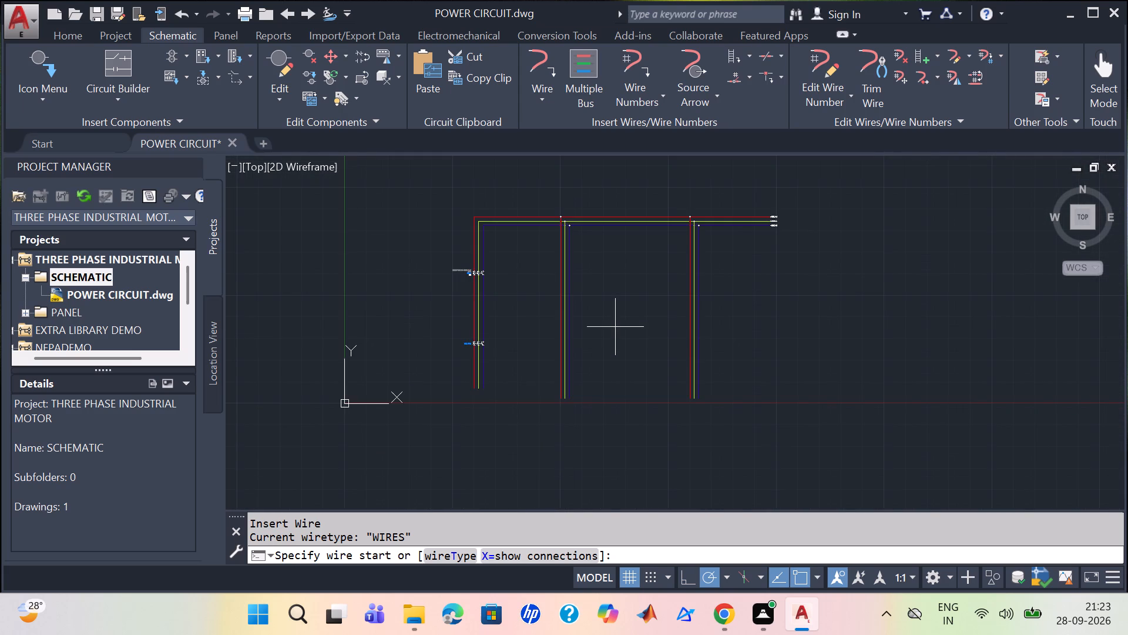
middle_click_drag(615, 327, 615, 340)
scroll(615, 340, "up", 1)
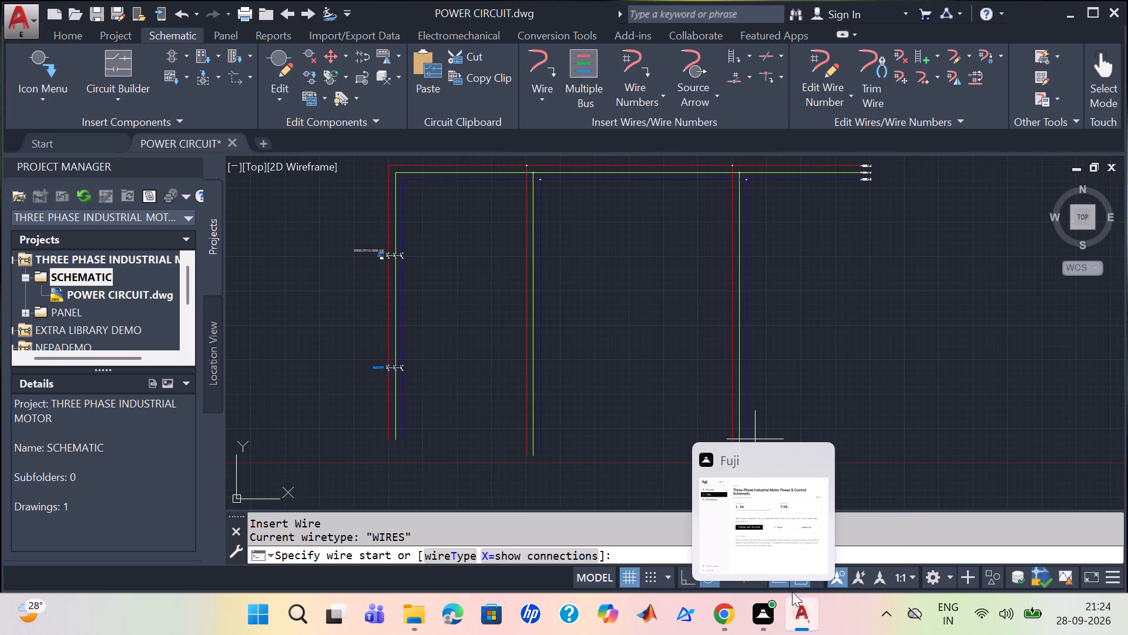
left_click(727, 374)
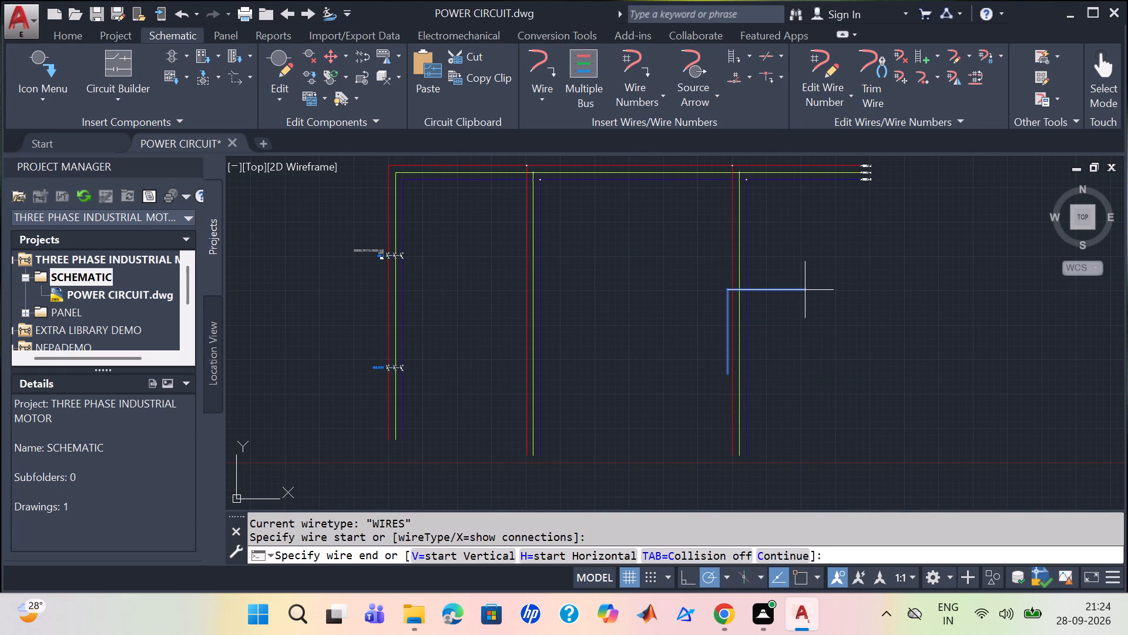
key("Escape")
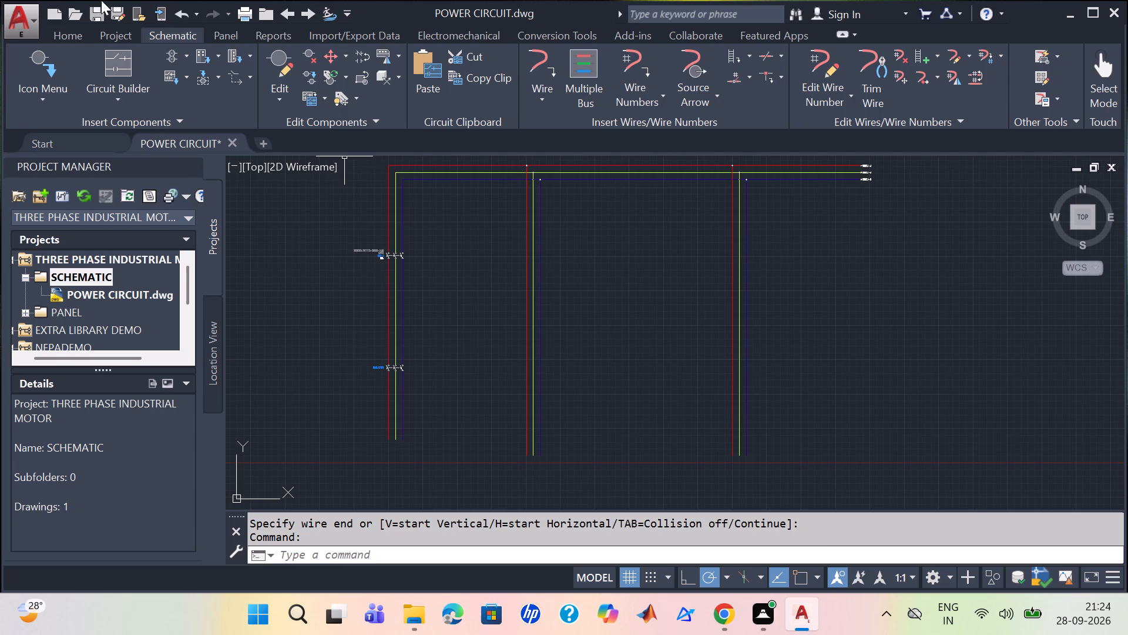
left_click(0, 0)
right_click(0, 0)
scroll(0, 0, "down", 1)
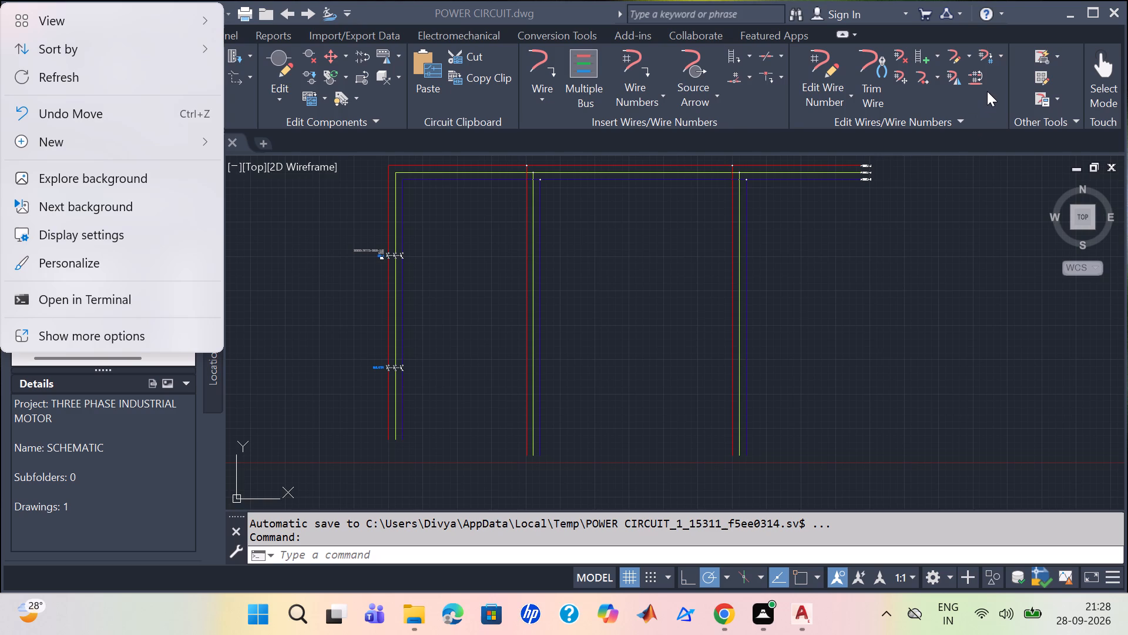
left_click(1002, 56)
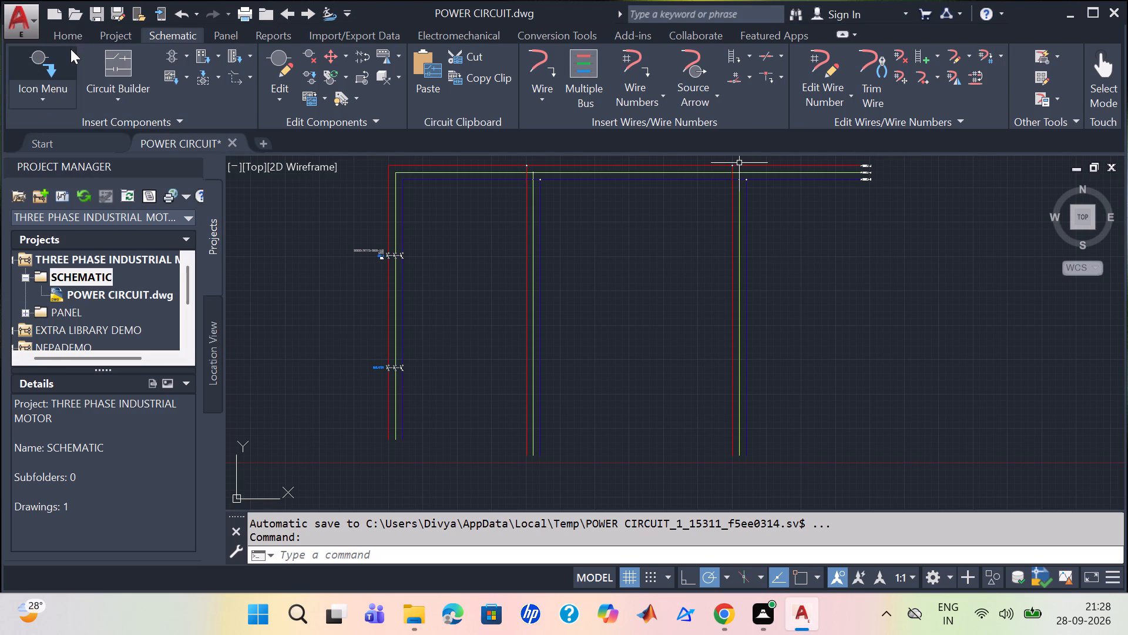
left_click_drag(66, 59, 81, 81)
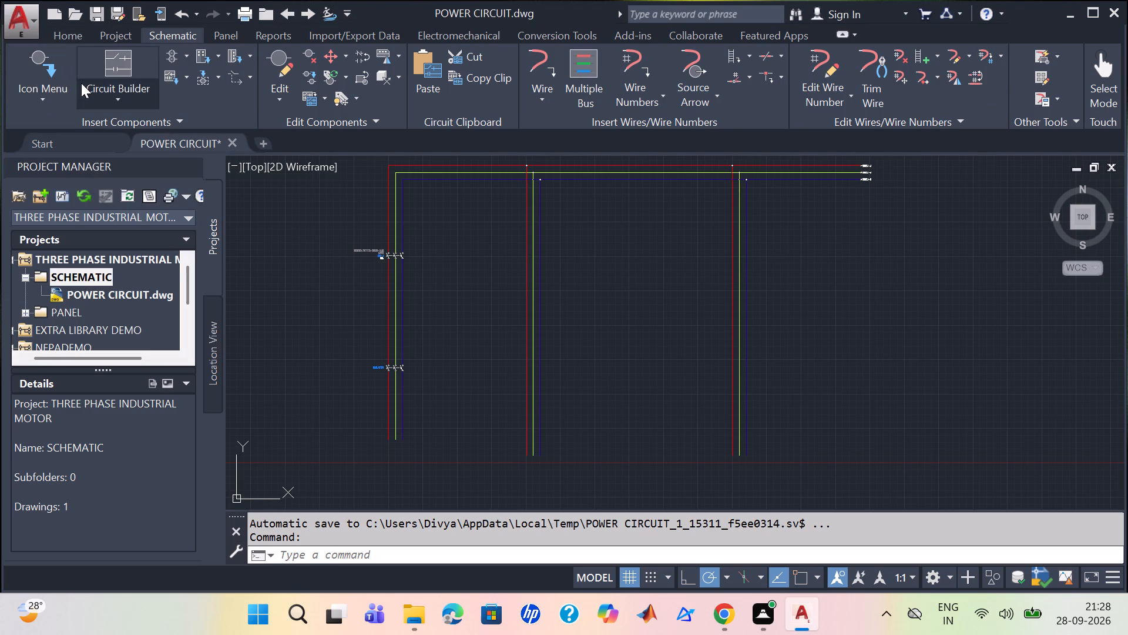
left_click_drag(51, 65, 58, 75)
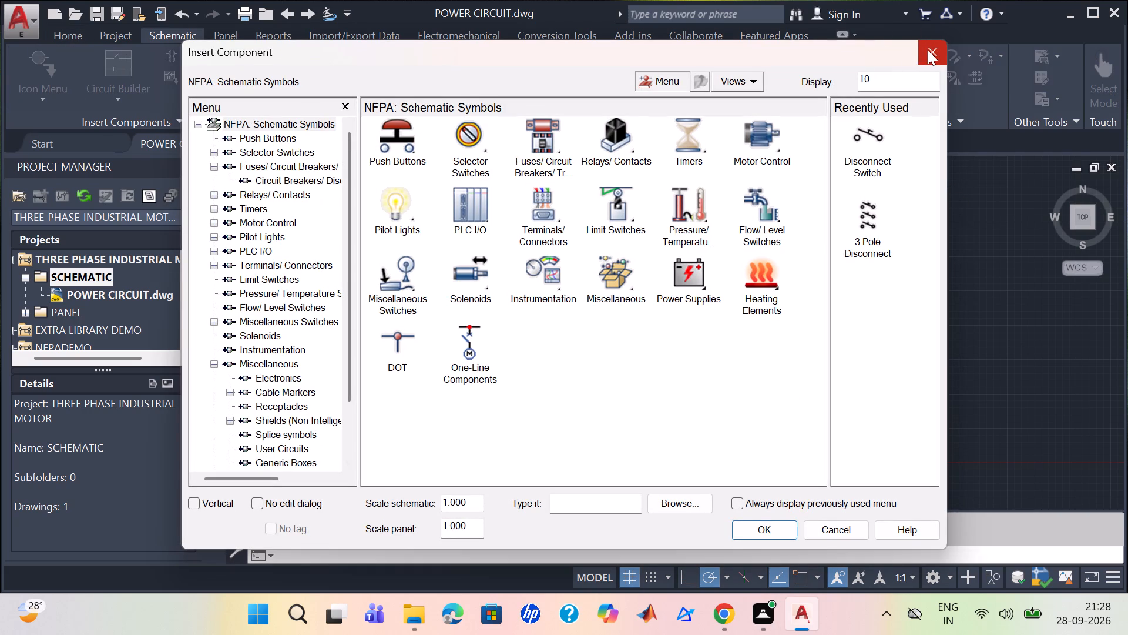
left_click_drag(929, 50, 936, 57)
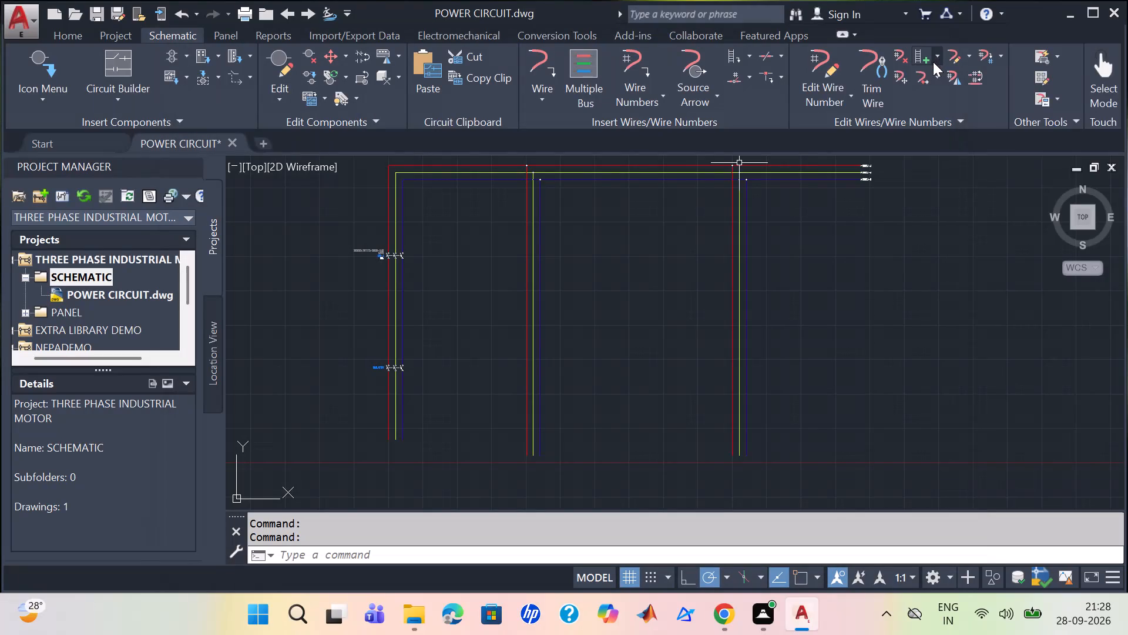
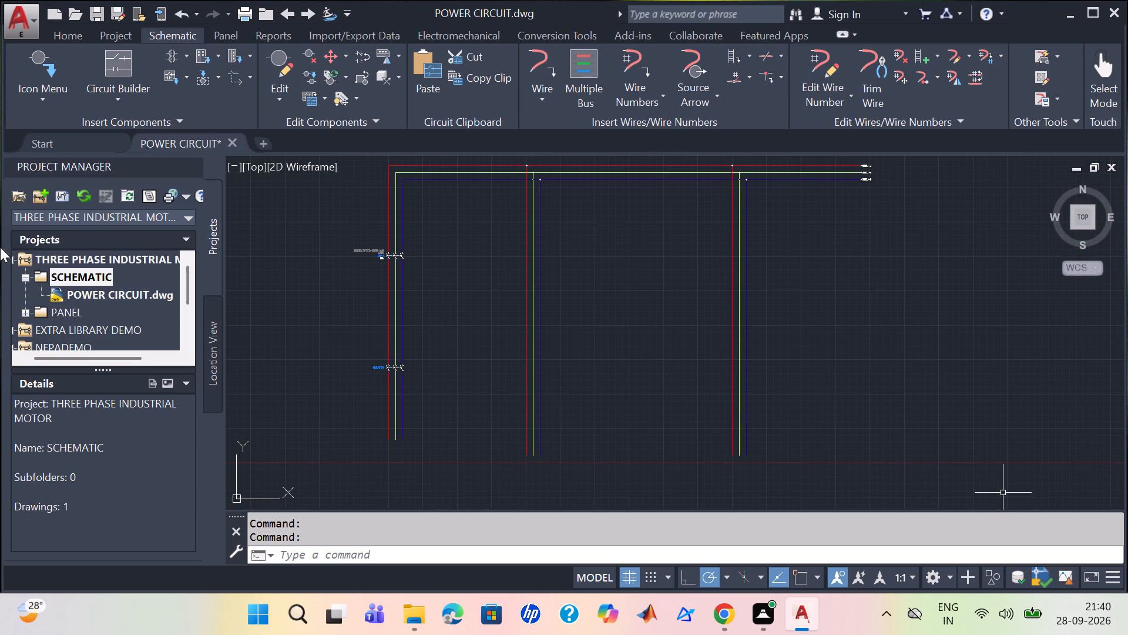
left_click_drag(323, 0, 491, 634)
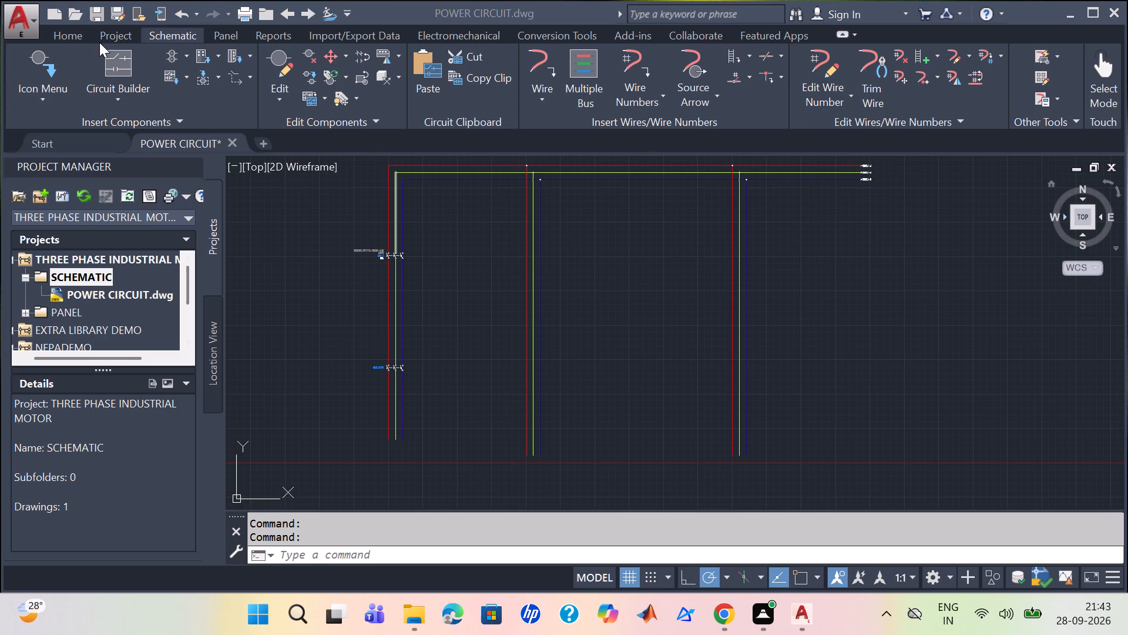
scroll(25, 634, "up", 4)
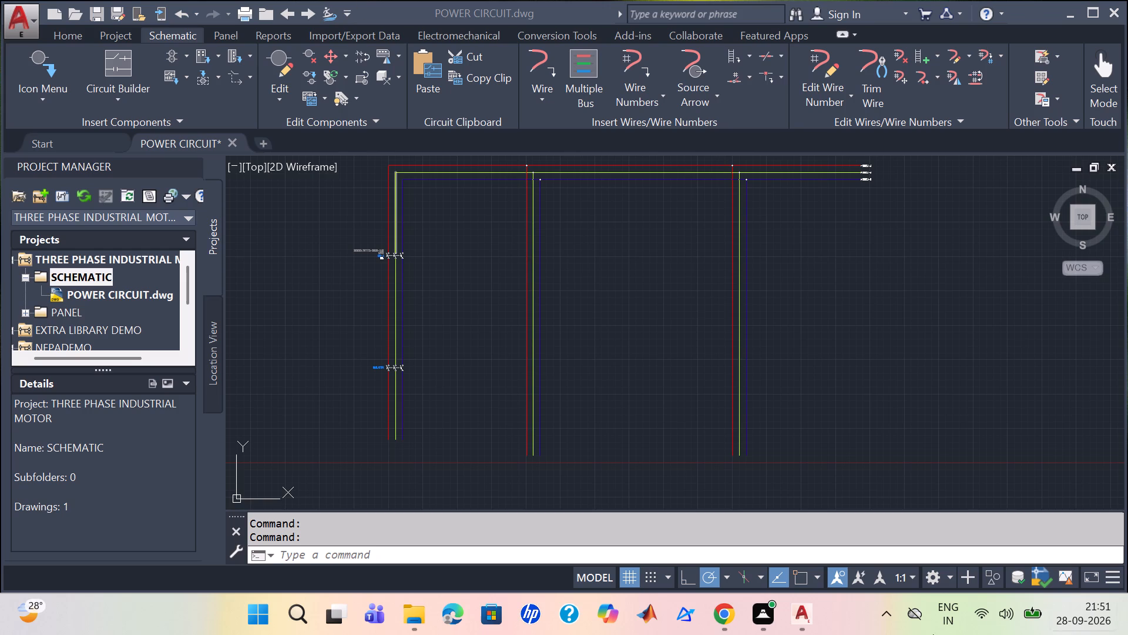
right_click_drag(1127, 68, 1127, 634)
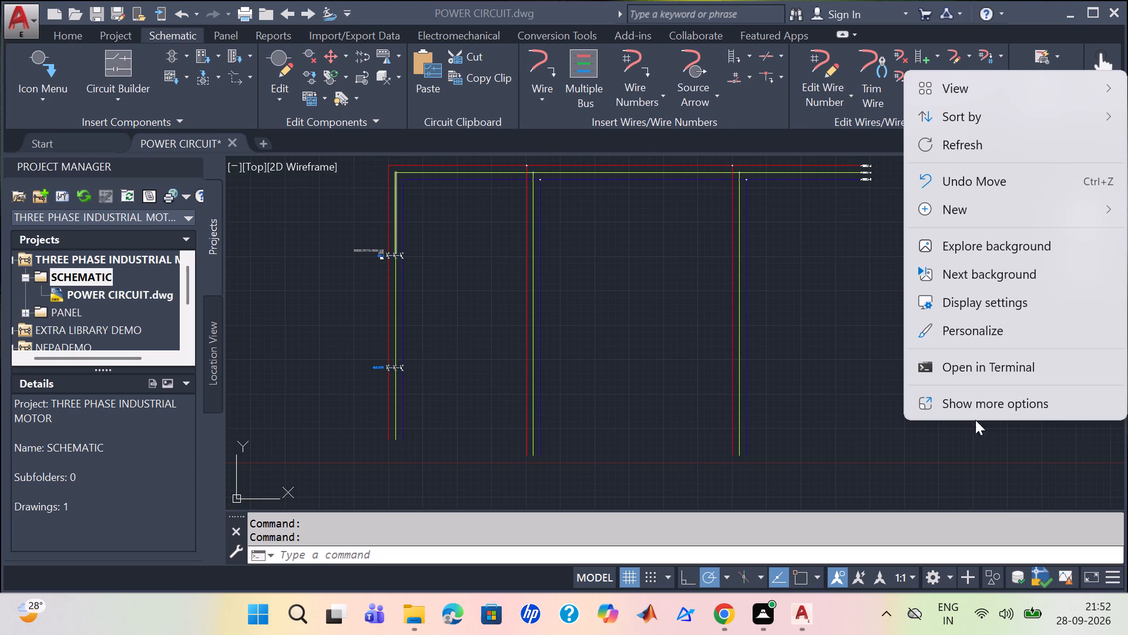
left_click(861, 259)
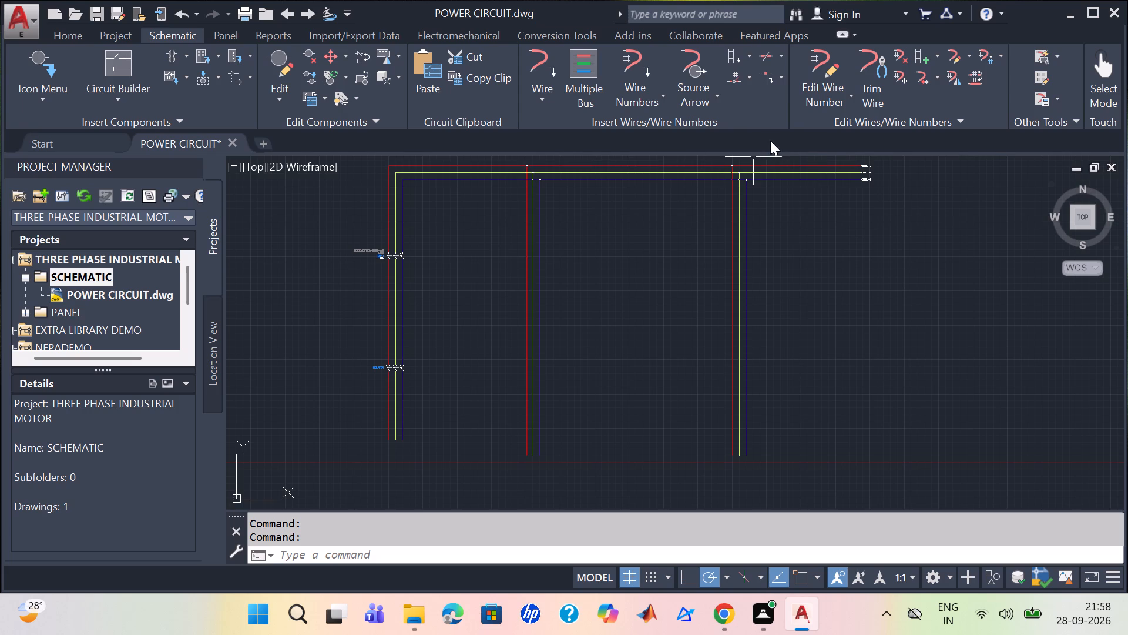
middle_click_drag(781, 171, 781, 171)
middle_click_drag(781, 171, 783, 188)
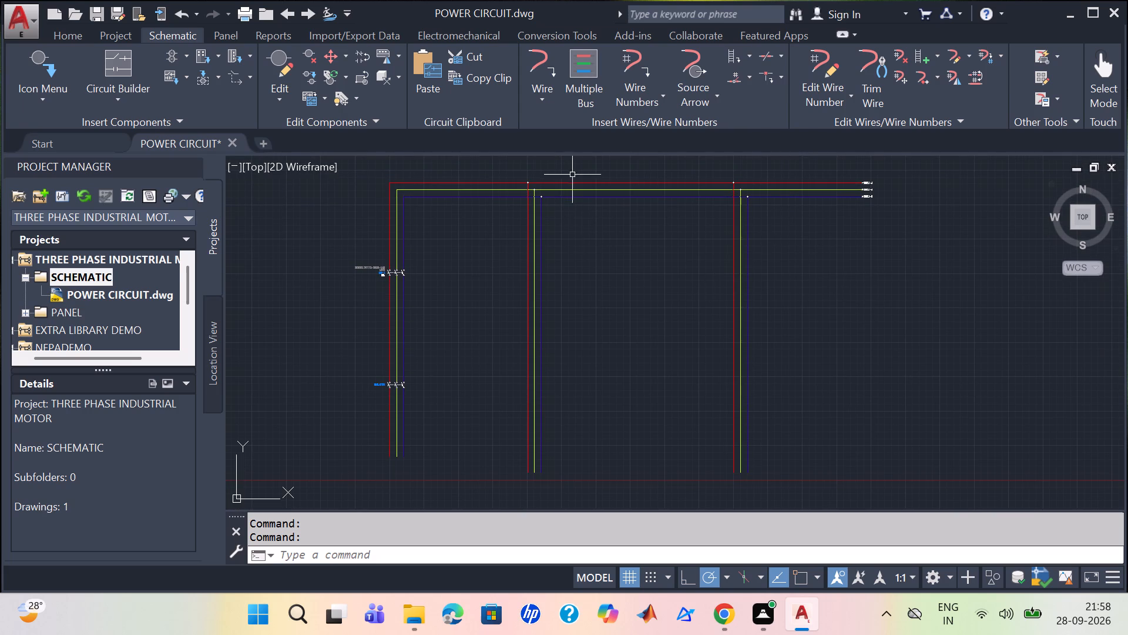
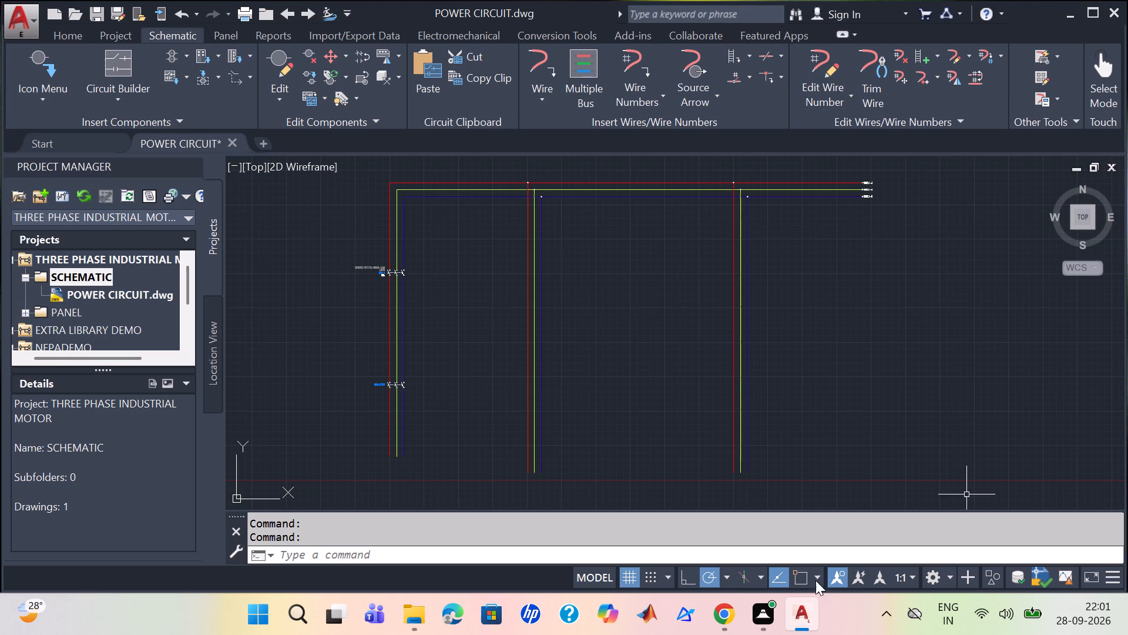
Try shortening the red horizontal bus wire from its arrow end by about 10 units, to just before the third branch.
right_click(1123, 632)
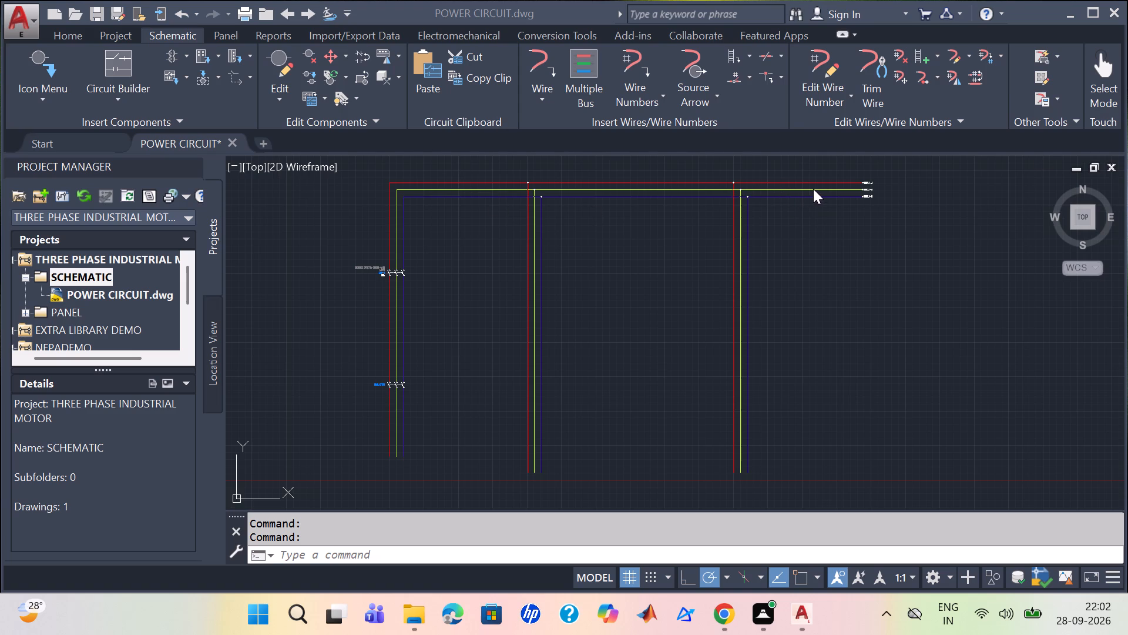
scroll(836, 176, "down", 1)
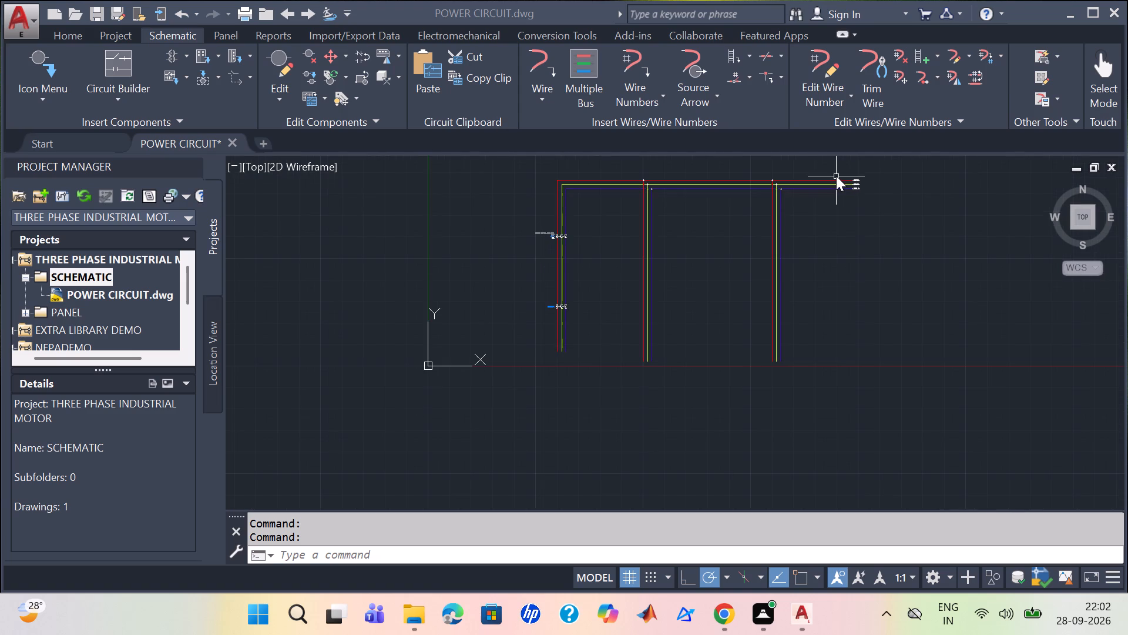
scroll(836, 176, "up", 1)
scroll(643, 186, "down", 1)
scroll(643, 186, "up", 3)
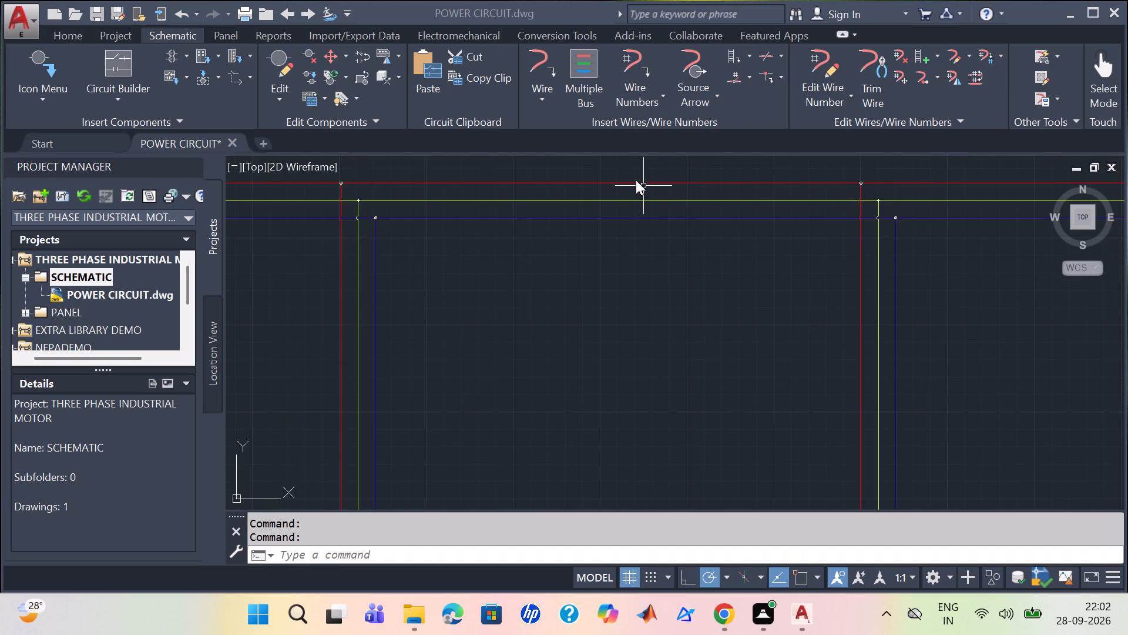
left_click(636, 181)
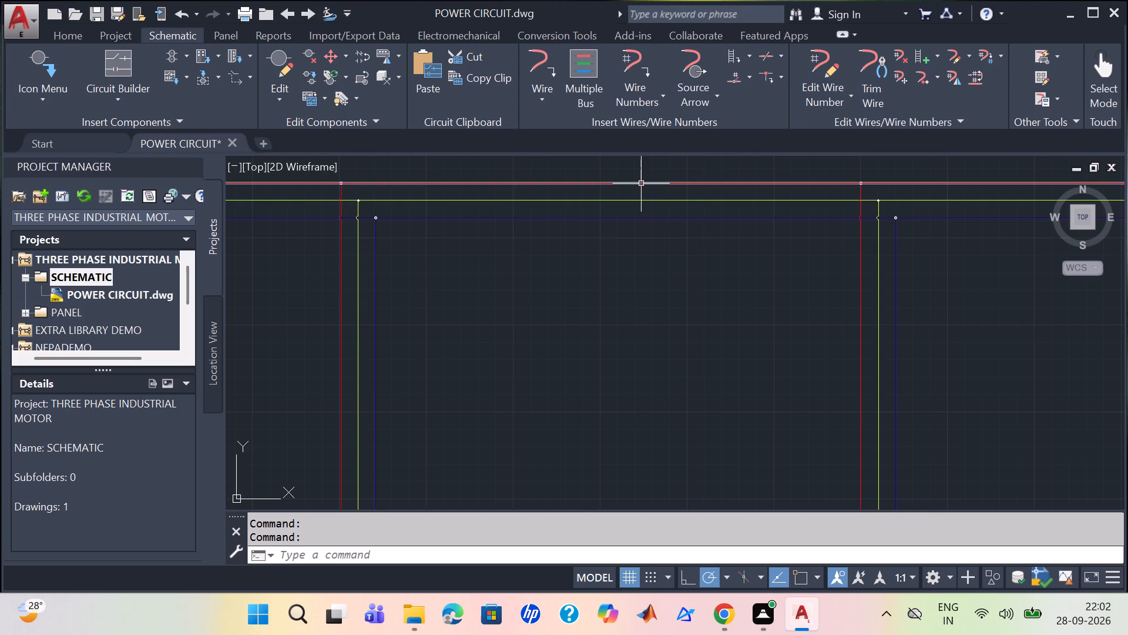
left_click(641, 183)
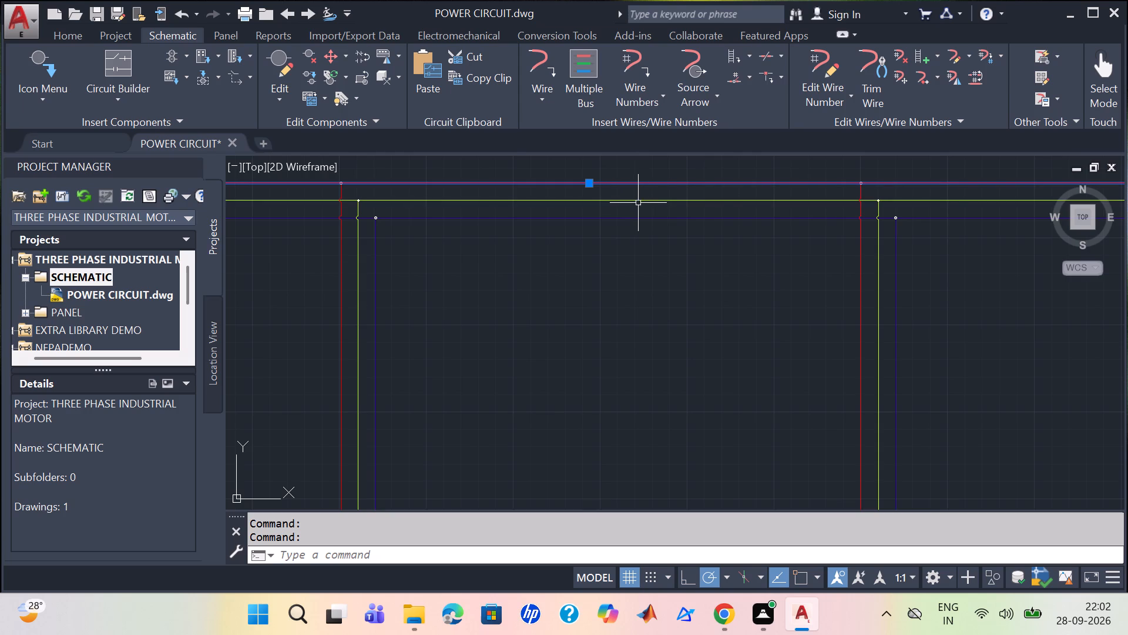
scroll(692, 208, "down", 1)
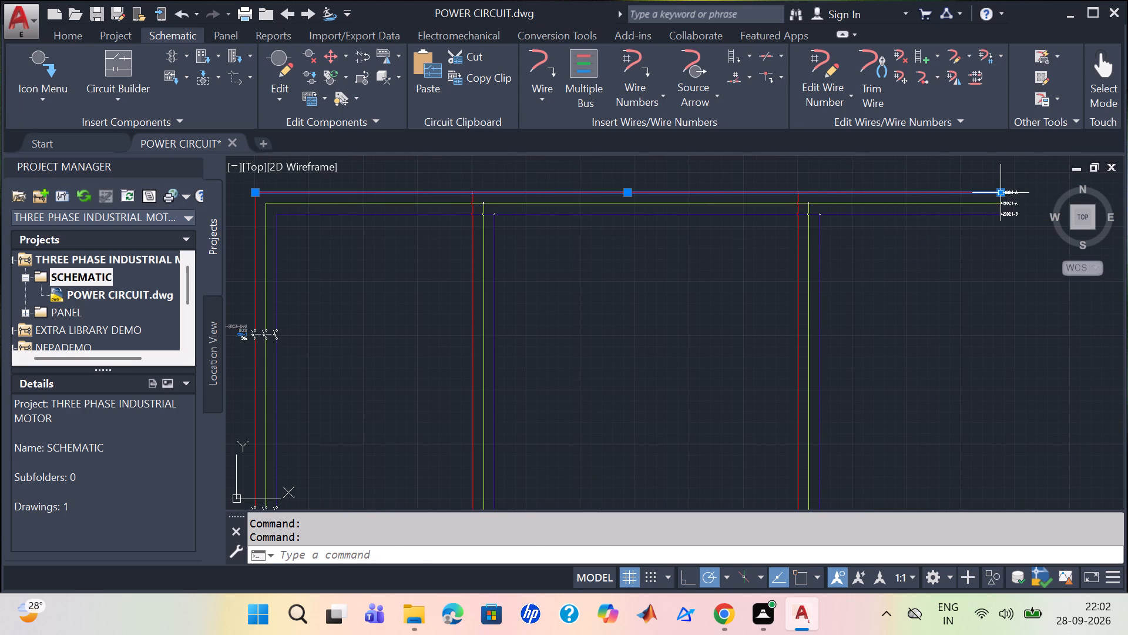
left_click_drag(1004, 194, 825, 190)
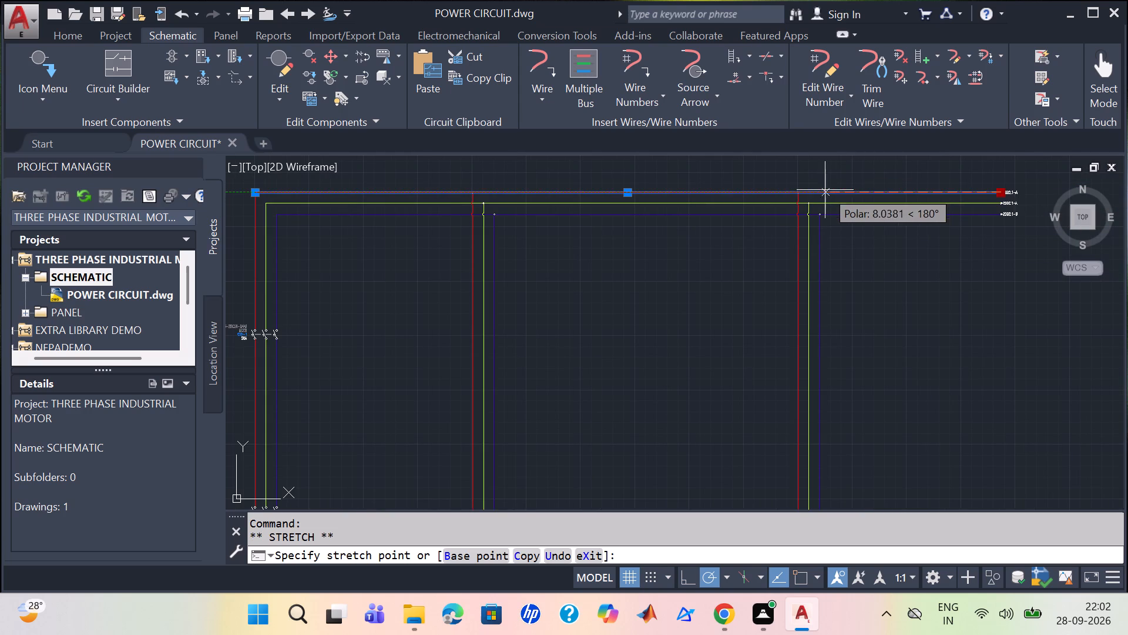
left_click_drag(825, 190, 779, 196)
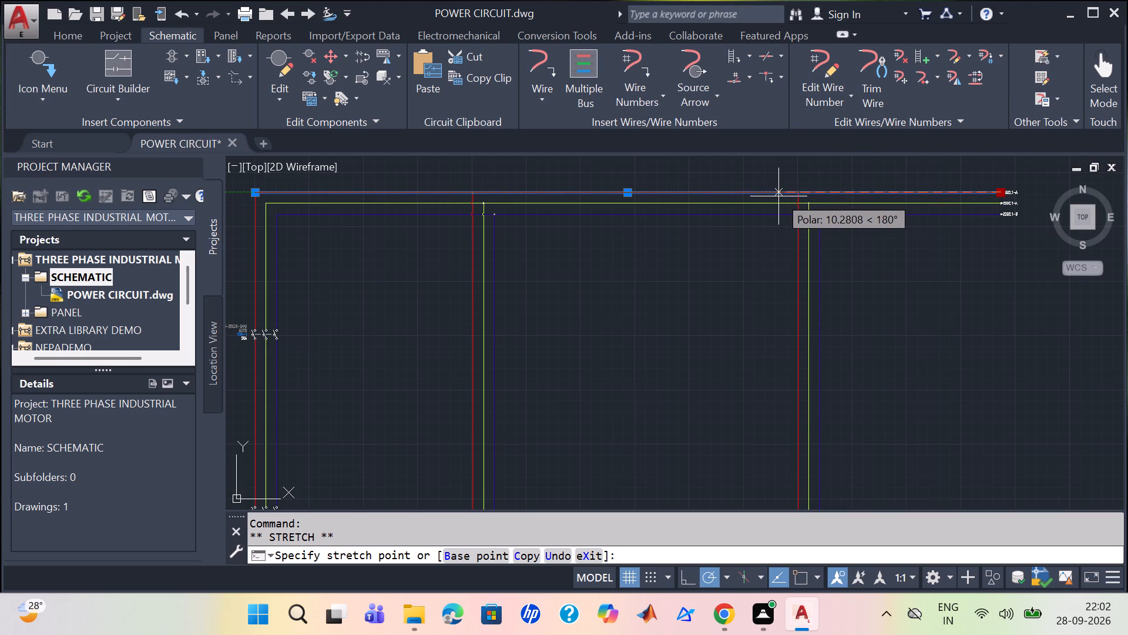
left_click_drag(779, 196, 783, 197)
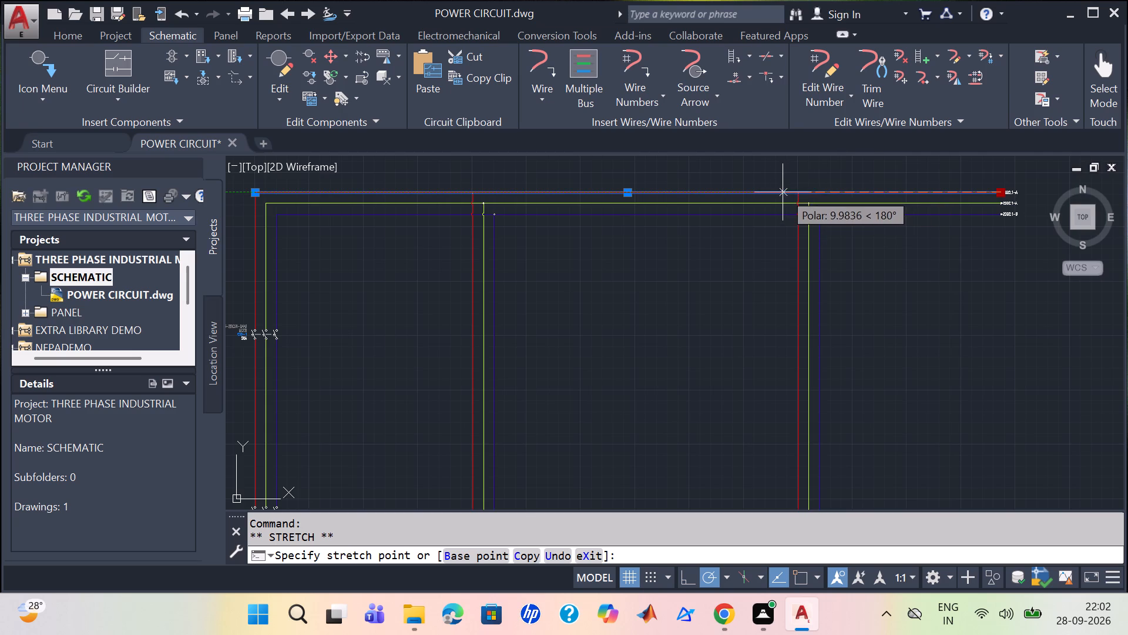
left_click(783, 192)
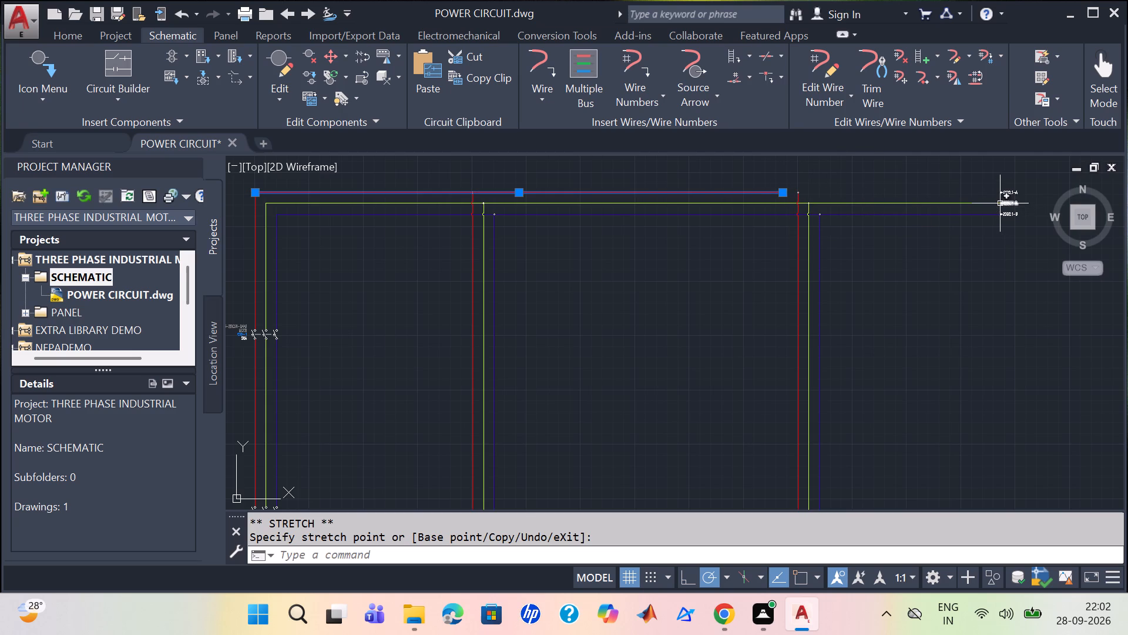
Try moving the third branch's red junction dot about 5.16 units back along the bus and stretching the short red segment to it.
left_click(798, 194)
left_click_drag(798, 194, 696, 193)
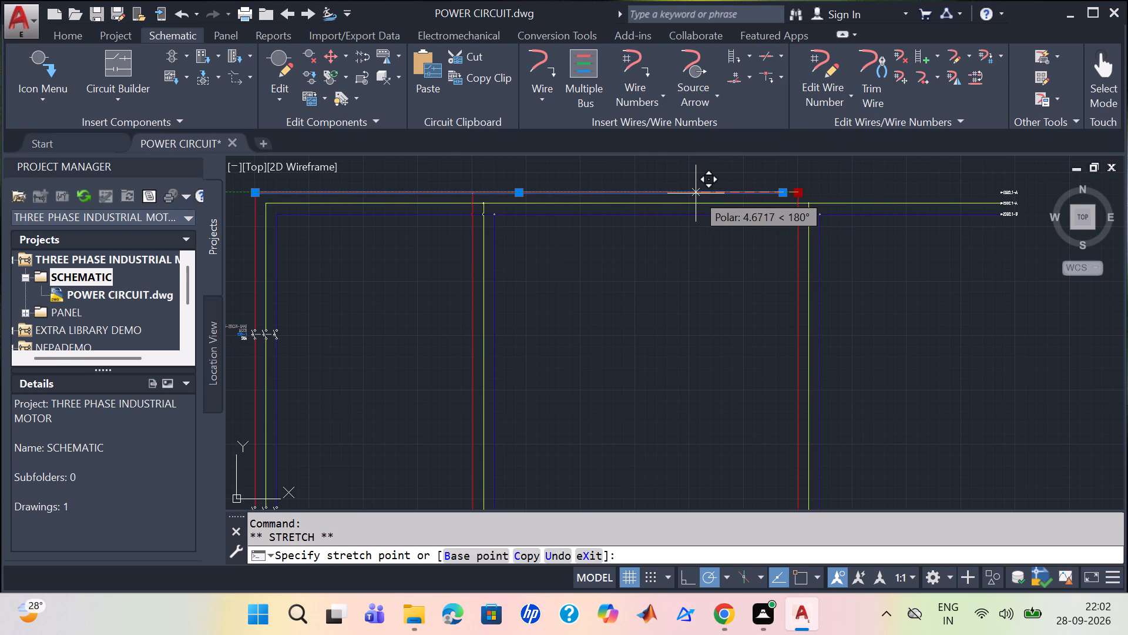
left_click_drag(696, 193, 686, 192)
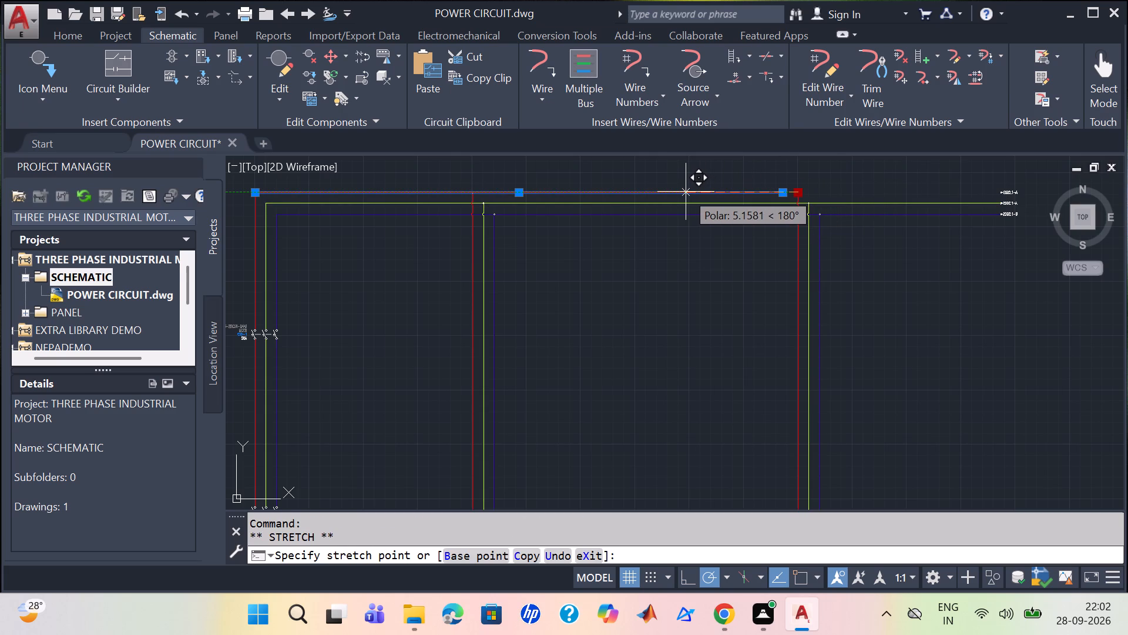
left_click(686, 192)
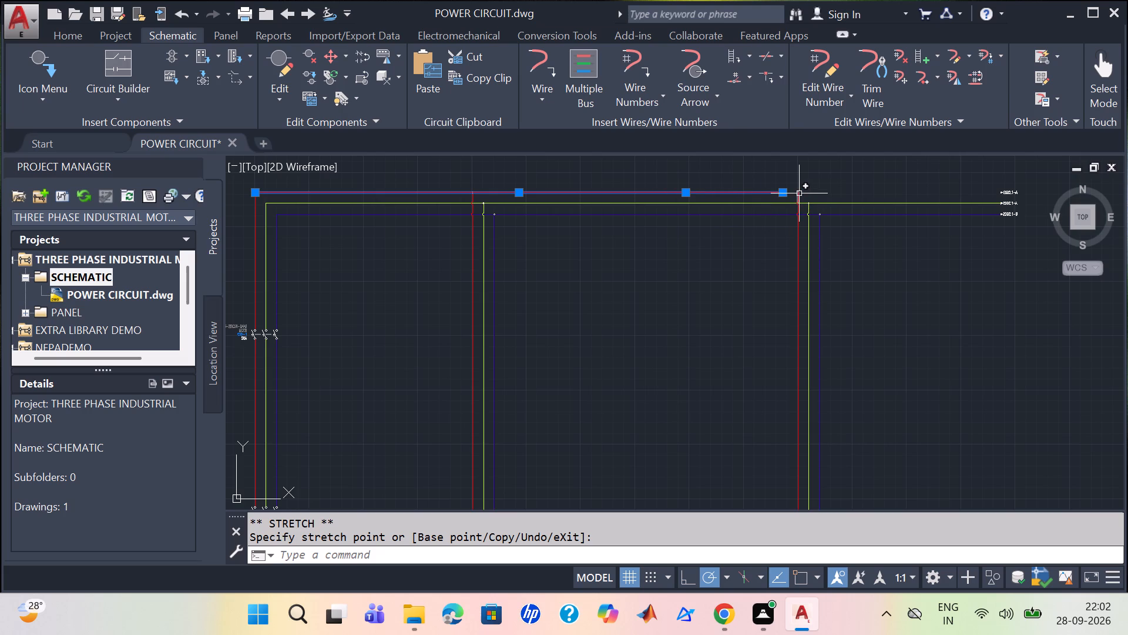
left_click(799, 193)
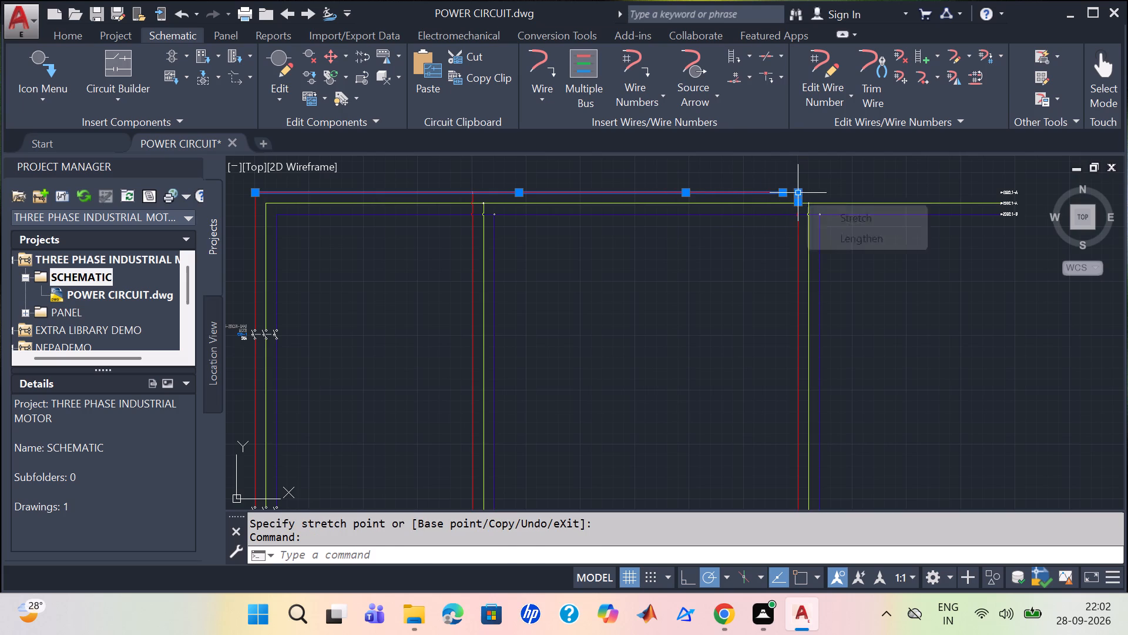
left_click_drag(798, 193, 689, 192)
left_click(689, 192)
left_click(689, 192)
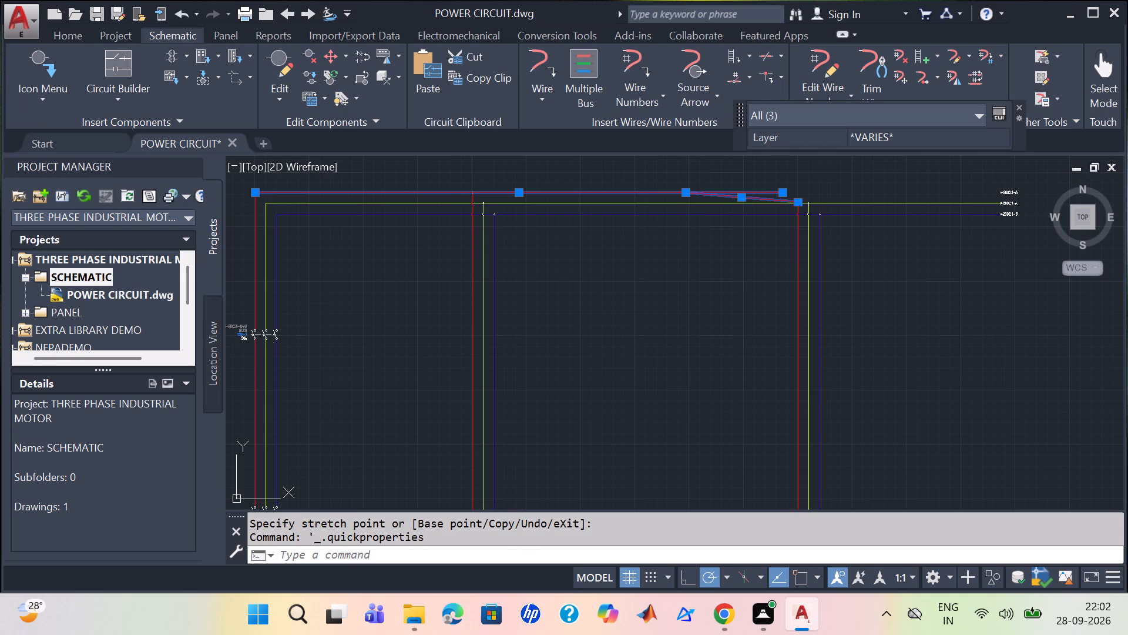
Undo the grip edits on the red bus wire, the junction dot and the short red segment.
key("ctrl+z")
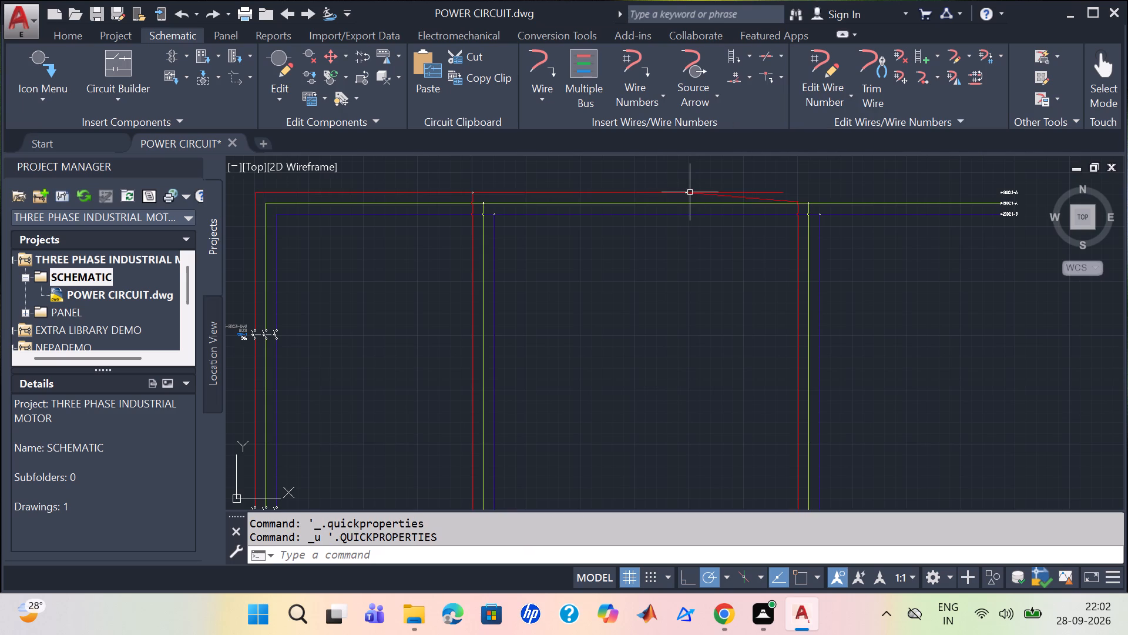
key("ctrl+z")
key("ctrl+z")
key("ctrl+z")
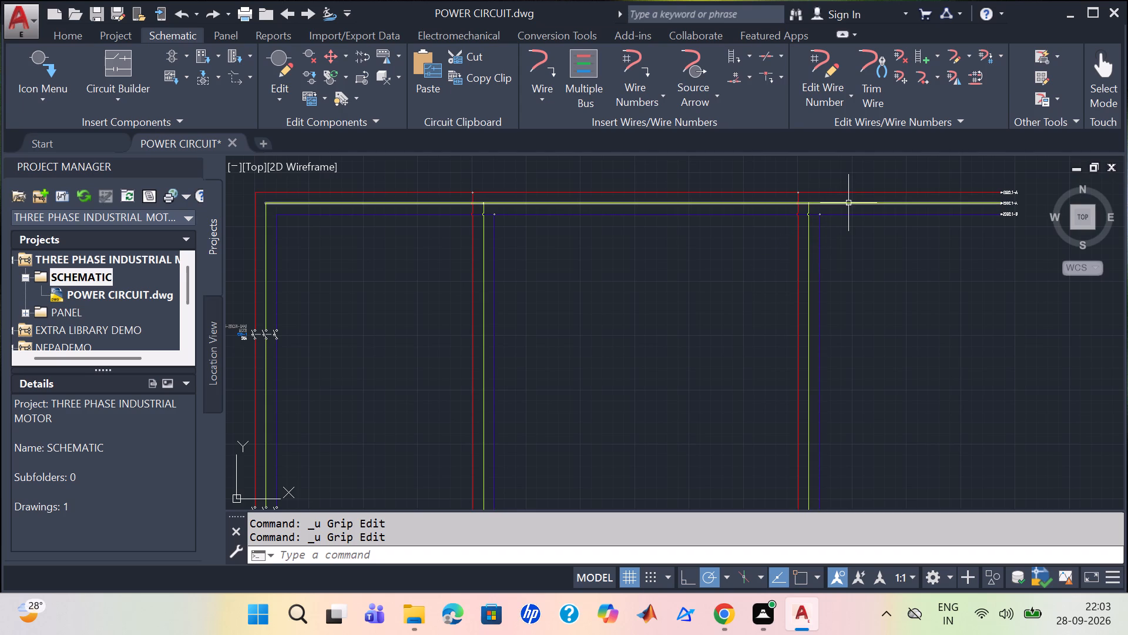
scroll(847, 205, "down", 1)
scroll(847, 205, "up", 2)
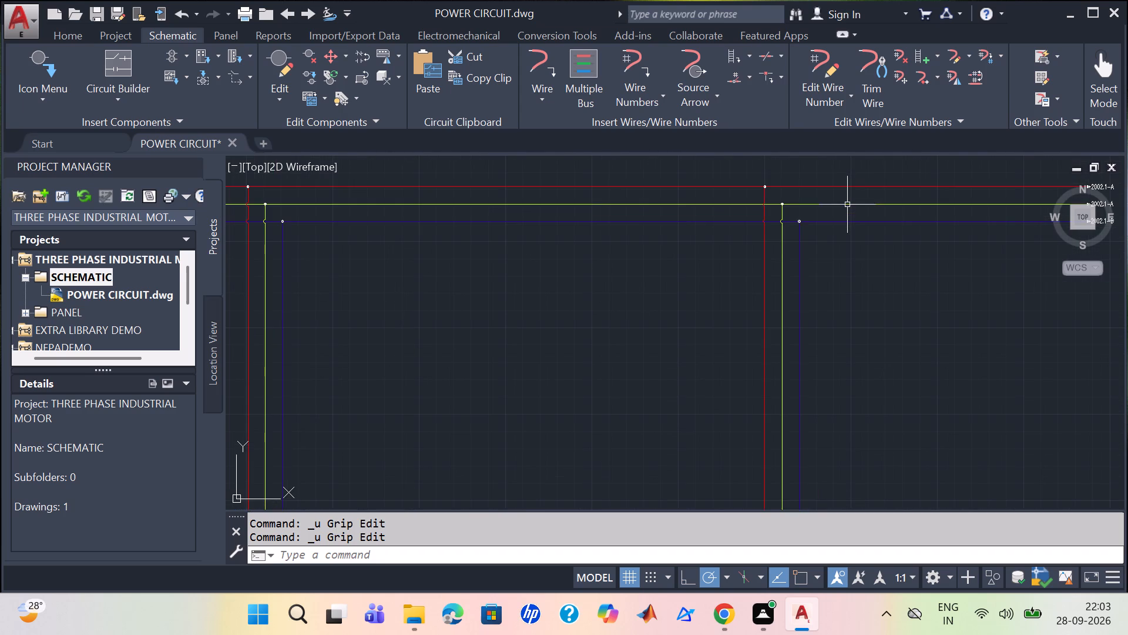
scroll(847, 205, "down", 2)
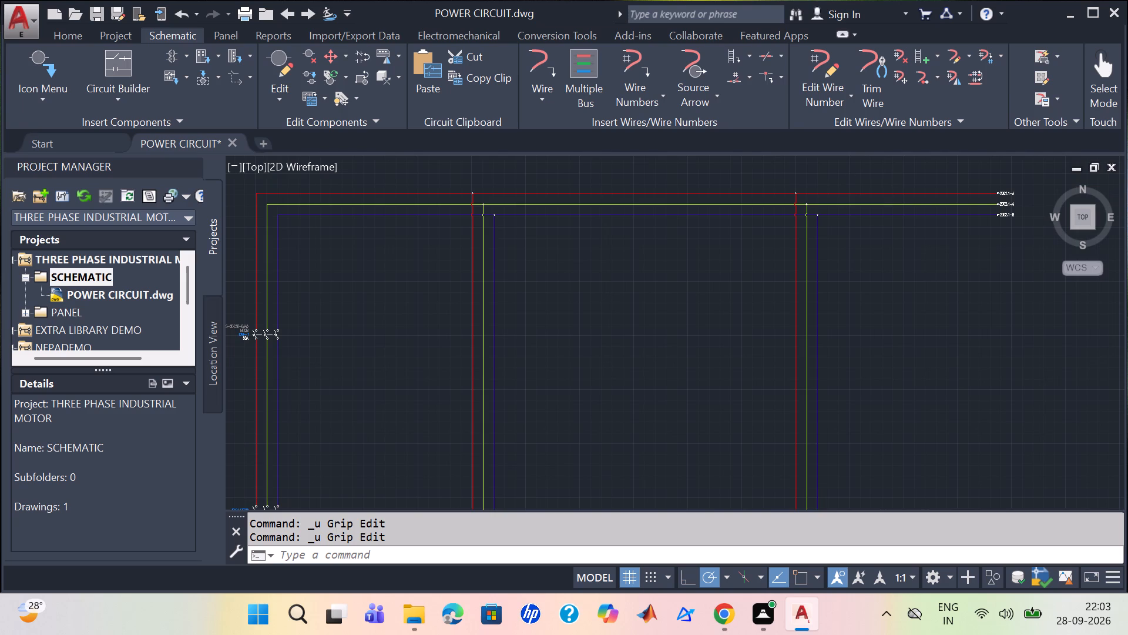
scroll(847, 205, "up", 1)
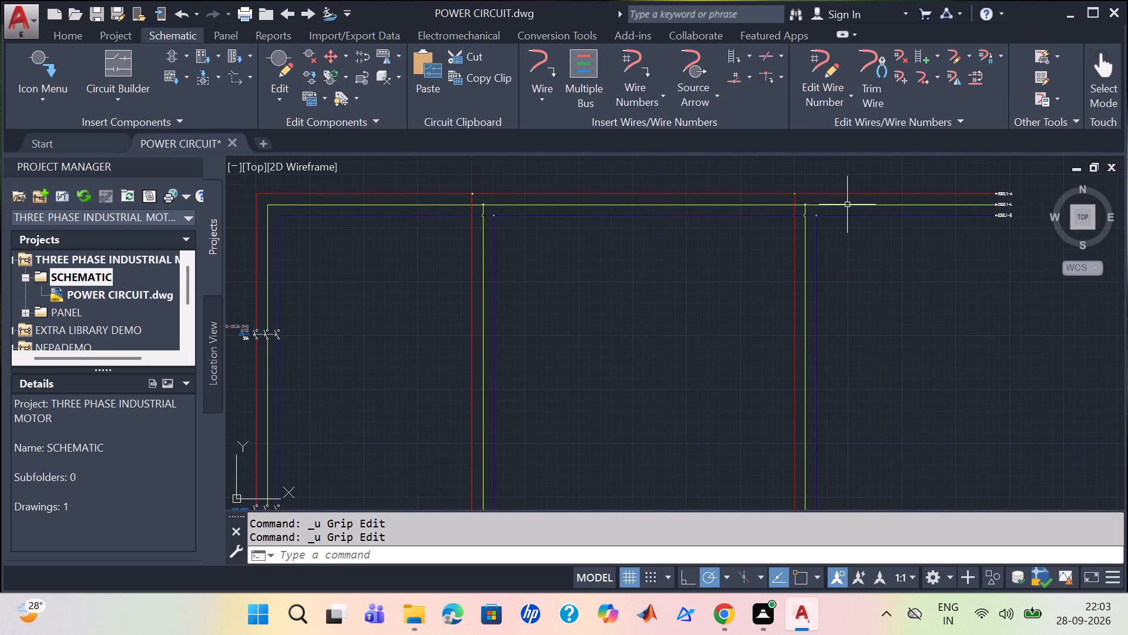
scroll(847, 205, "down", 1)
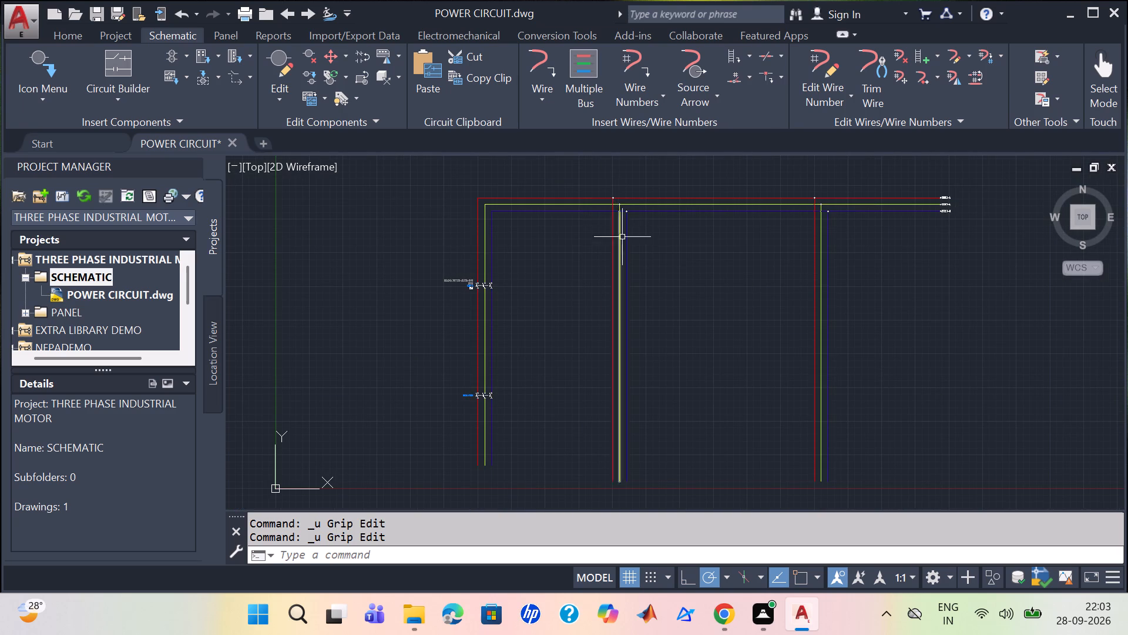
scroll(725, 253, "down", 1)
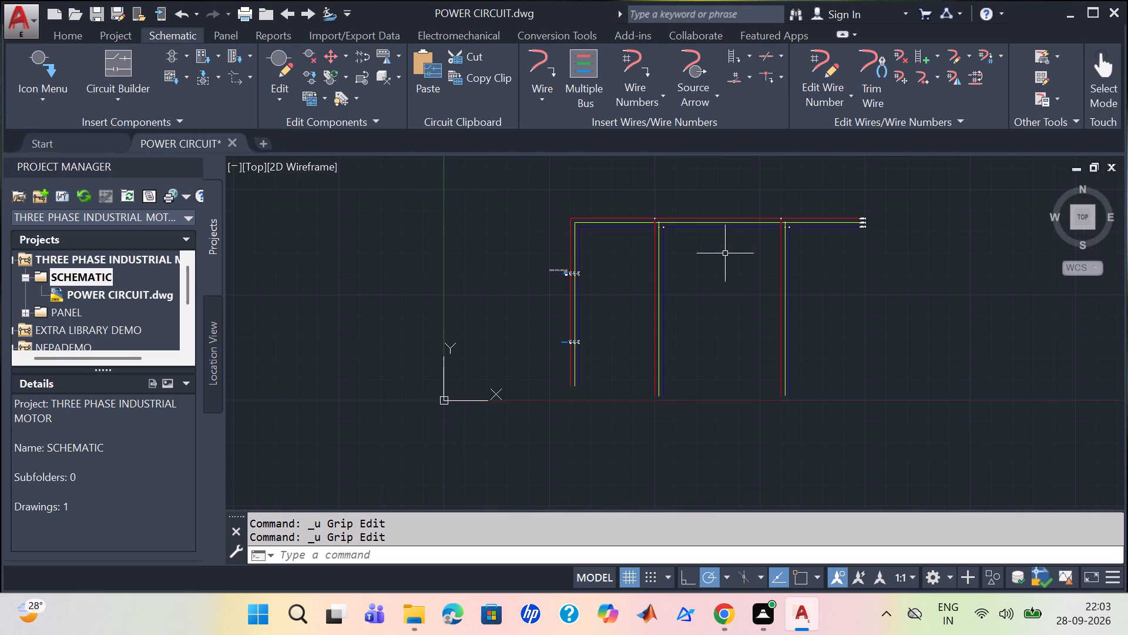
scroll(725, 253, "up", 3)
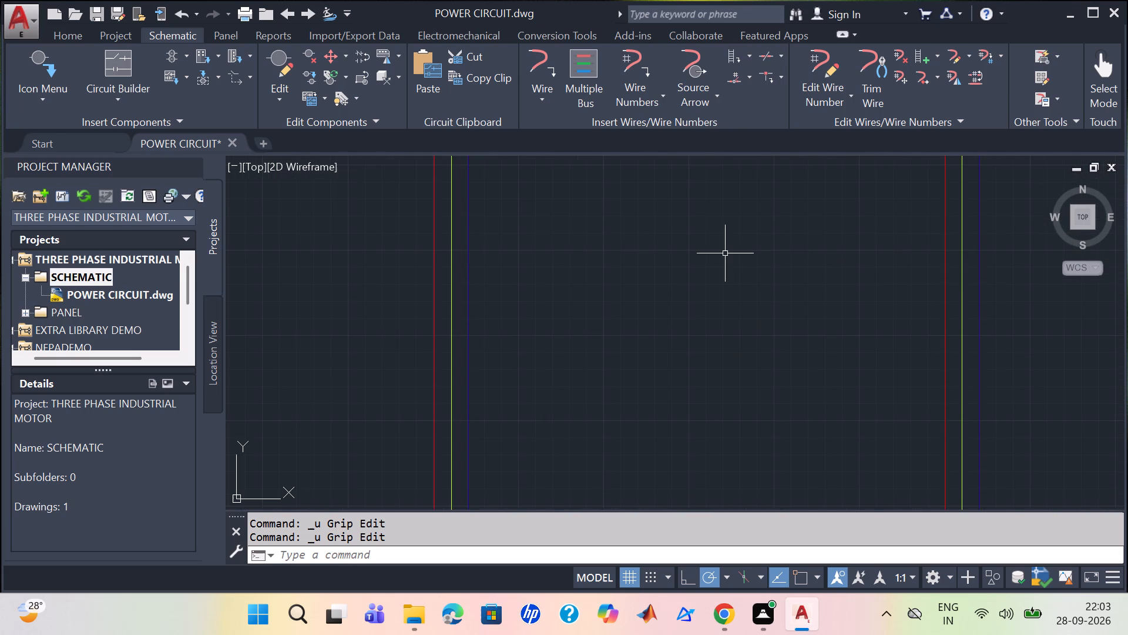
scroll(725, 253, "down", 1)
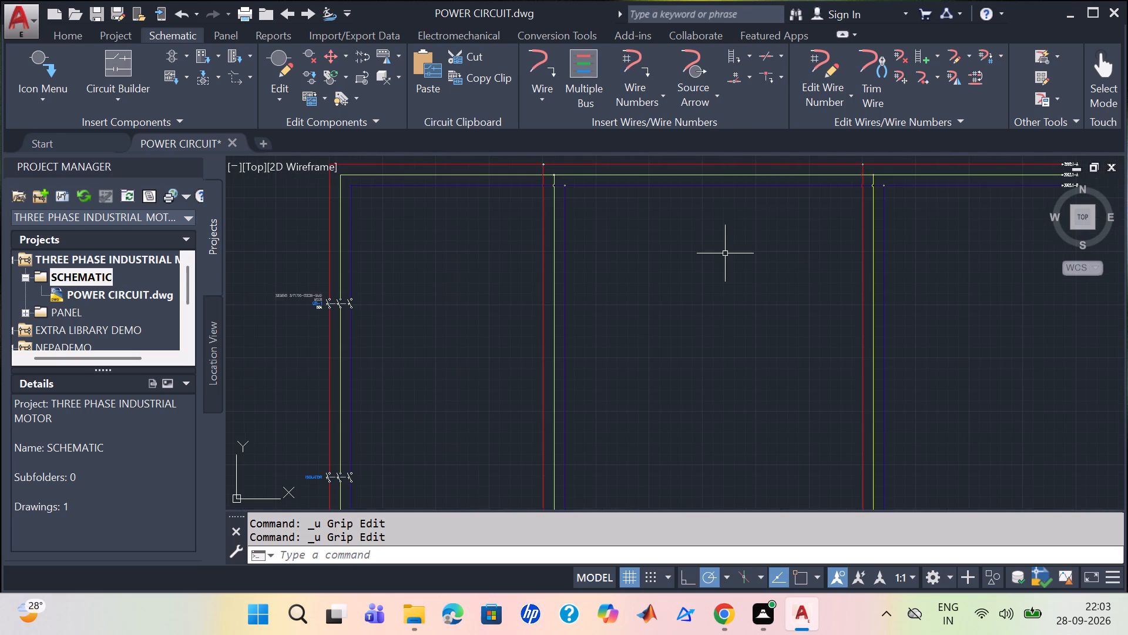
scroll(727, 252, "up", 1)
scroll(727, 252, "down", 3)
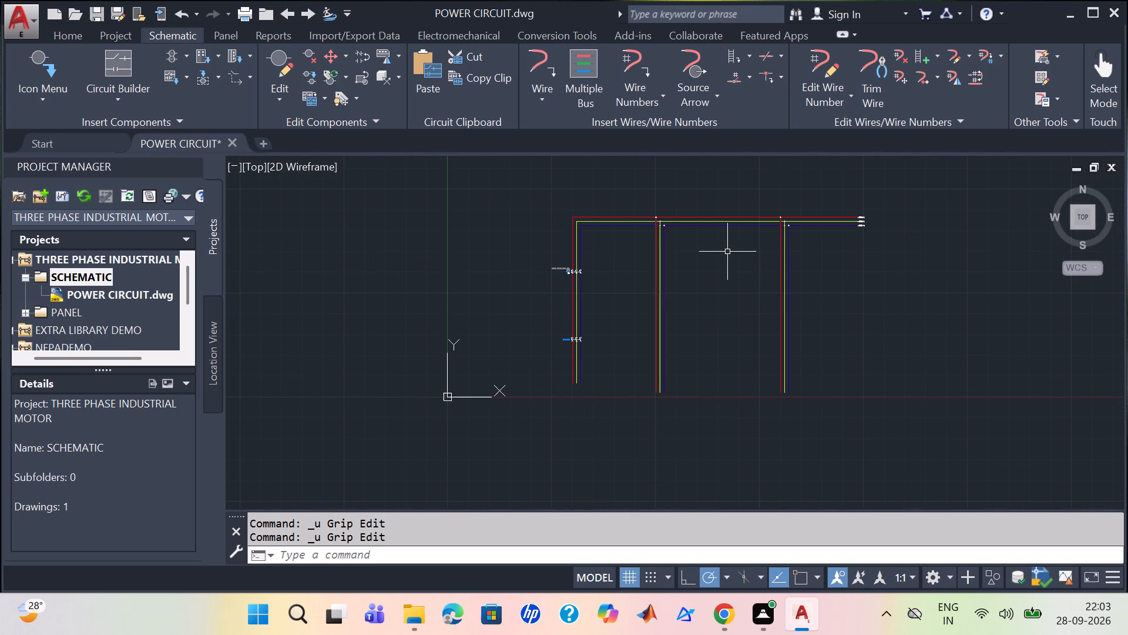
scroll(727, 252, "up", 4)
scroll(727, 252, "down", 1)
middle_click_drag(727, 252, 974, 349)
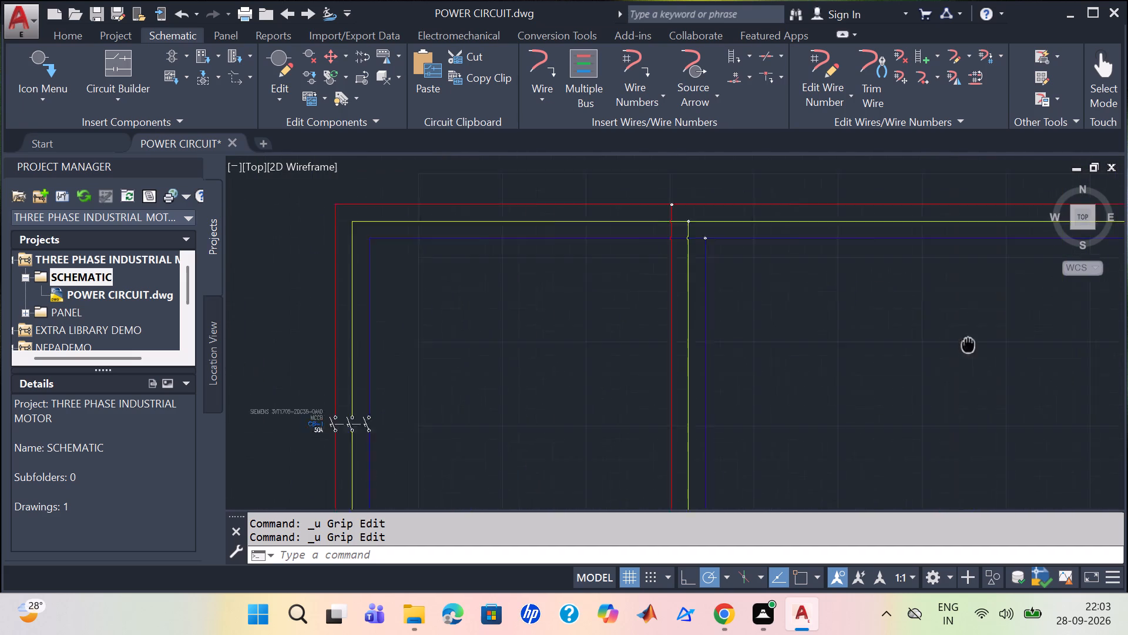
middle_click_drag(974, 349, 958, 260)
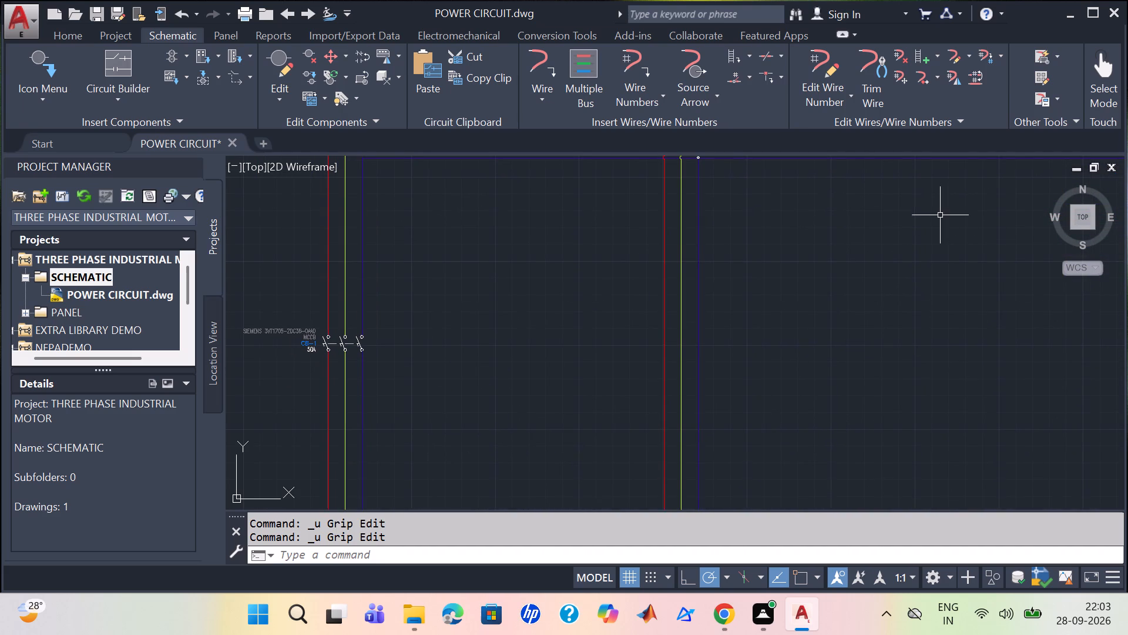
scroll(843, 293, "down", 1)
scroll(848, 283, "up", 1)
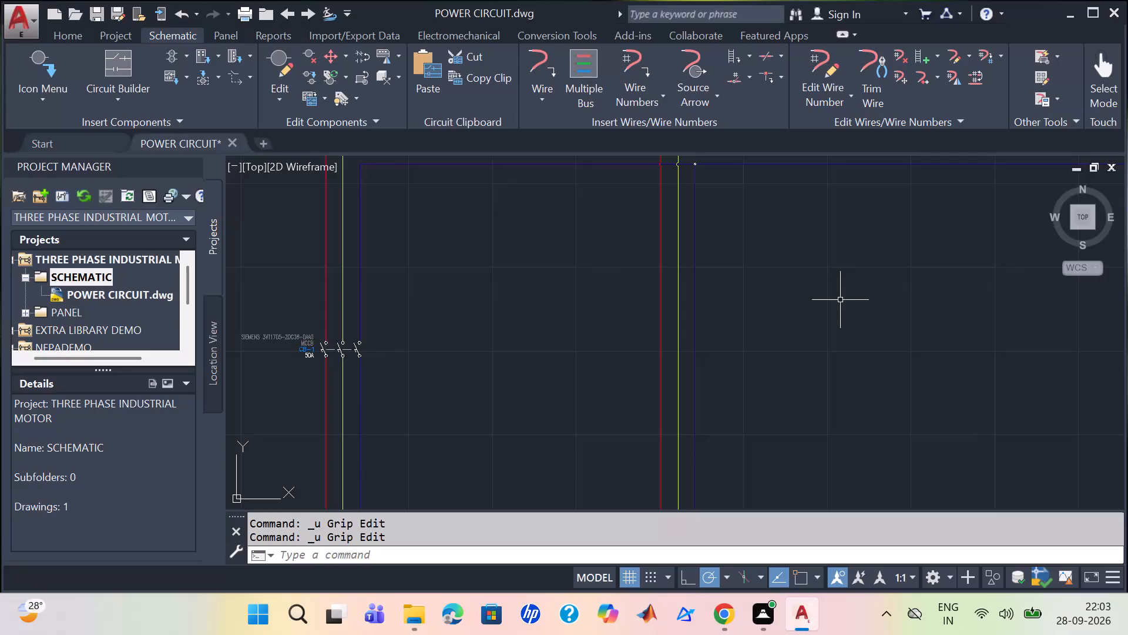
Insert a 3 Phase Motor symbol from Motor Control at the lower end of the second branch's middle wire.
double_click(43, 52)
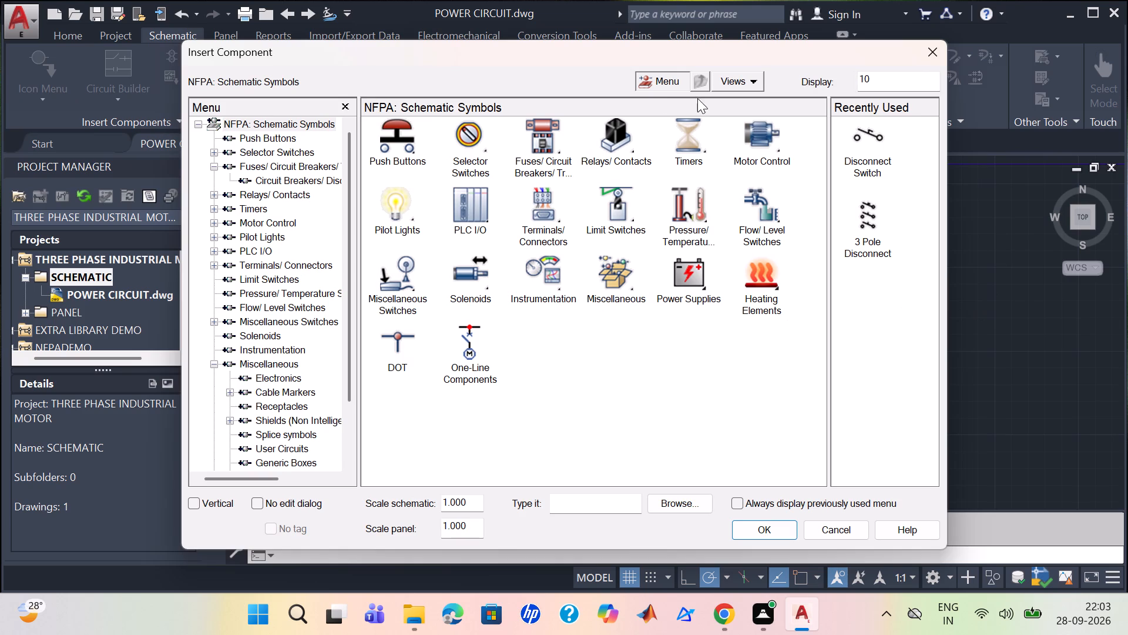
double_click(748, 132)
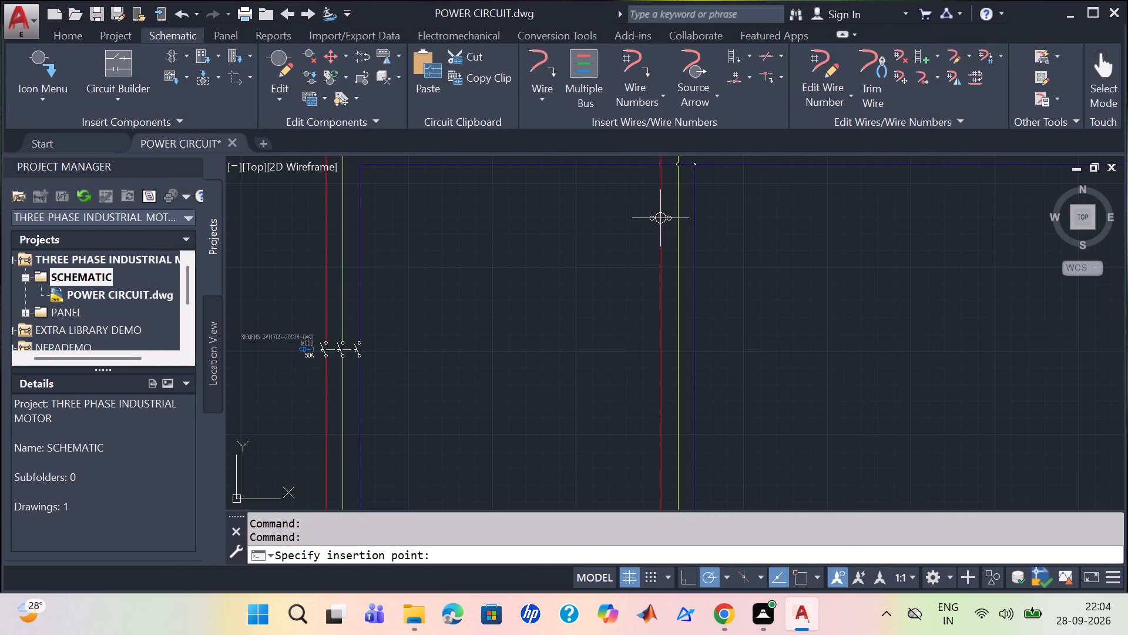
double_click(58, 60)
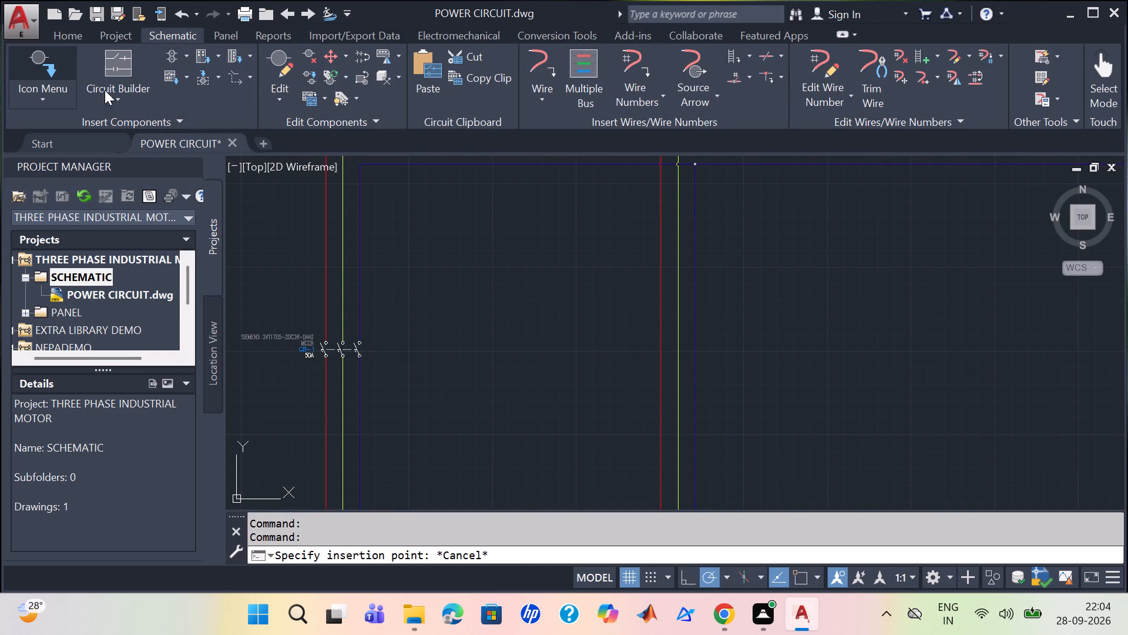
left_click(763, 151)
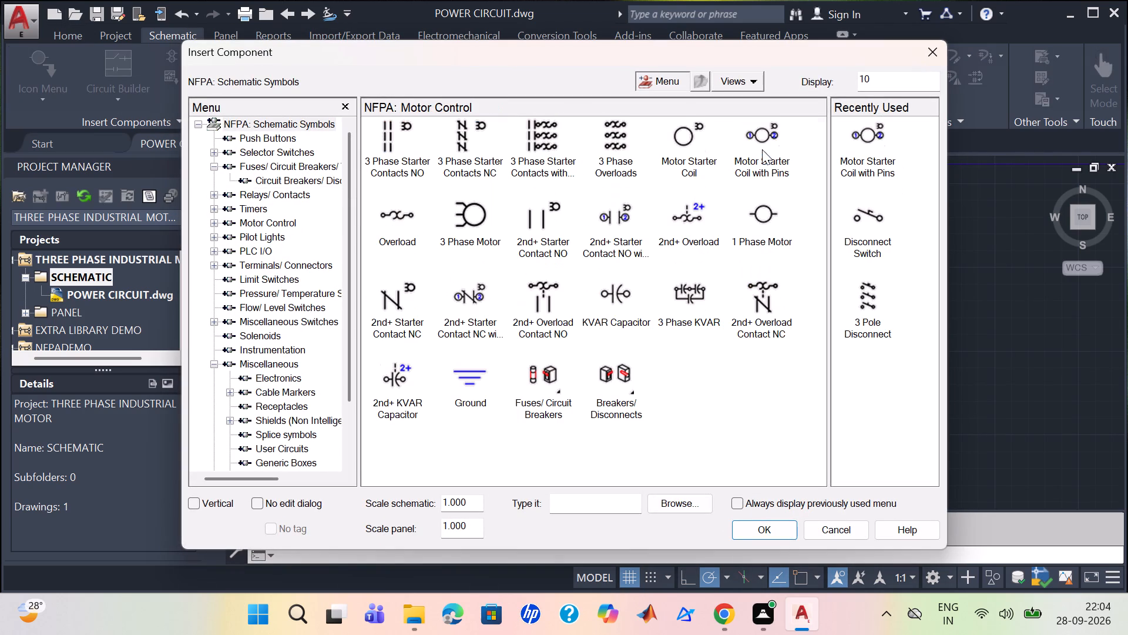
left_click(471, 220)
scroll(616, 318, "down", 2)
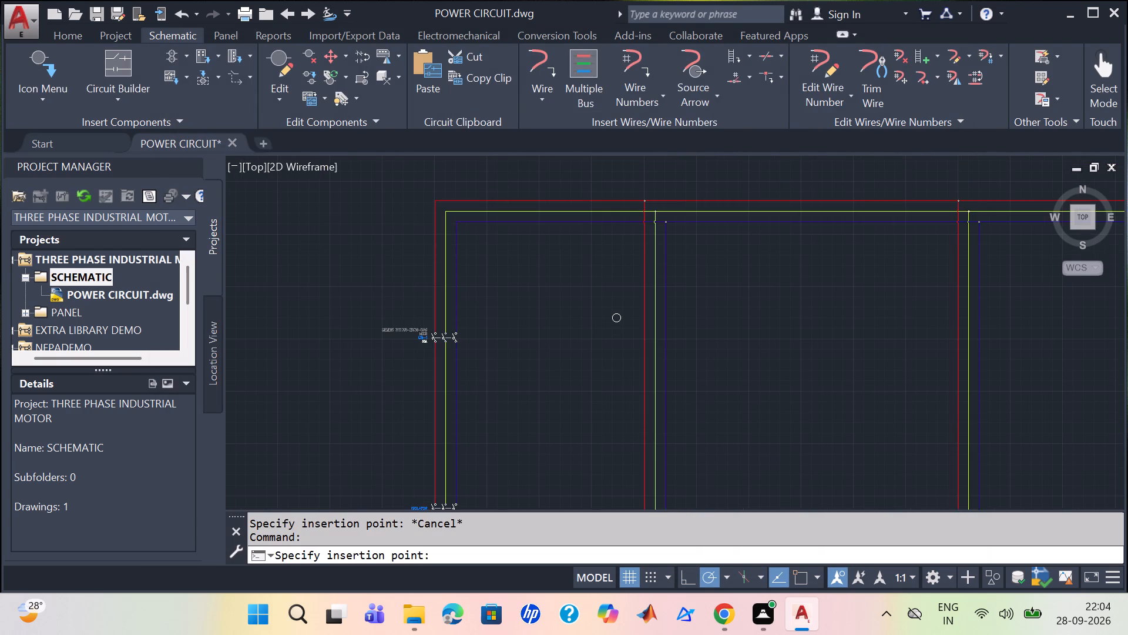
scroll(616, 318, "up", 2)
middle_click_drag(788, 374, 789, 0)
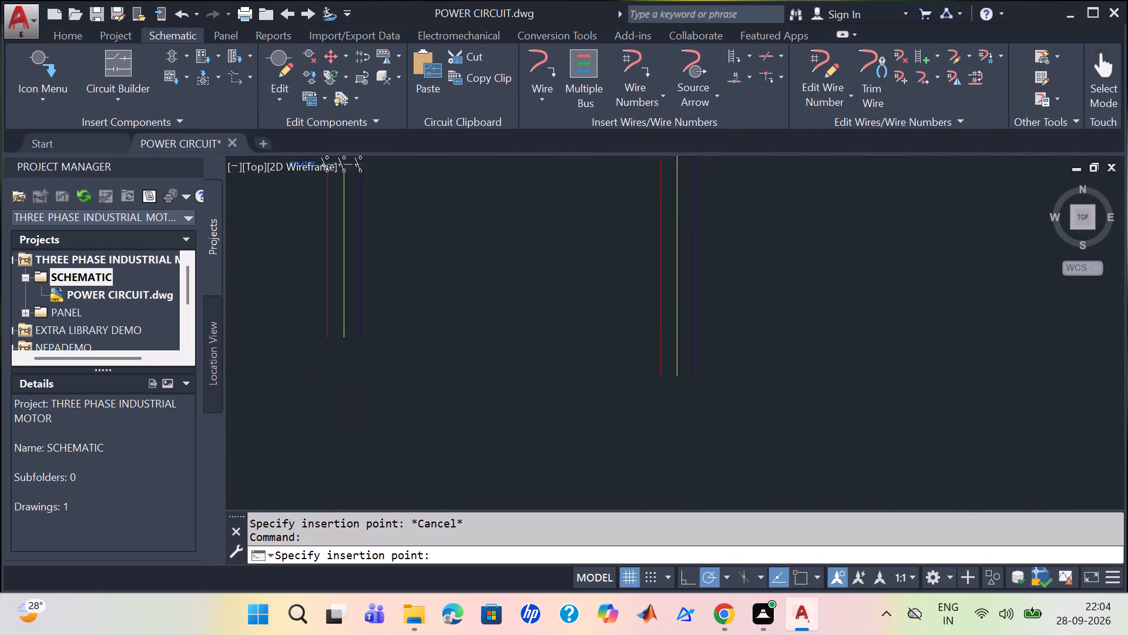
middle_click_drag(789, 0, 751, 65)
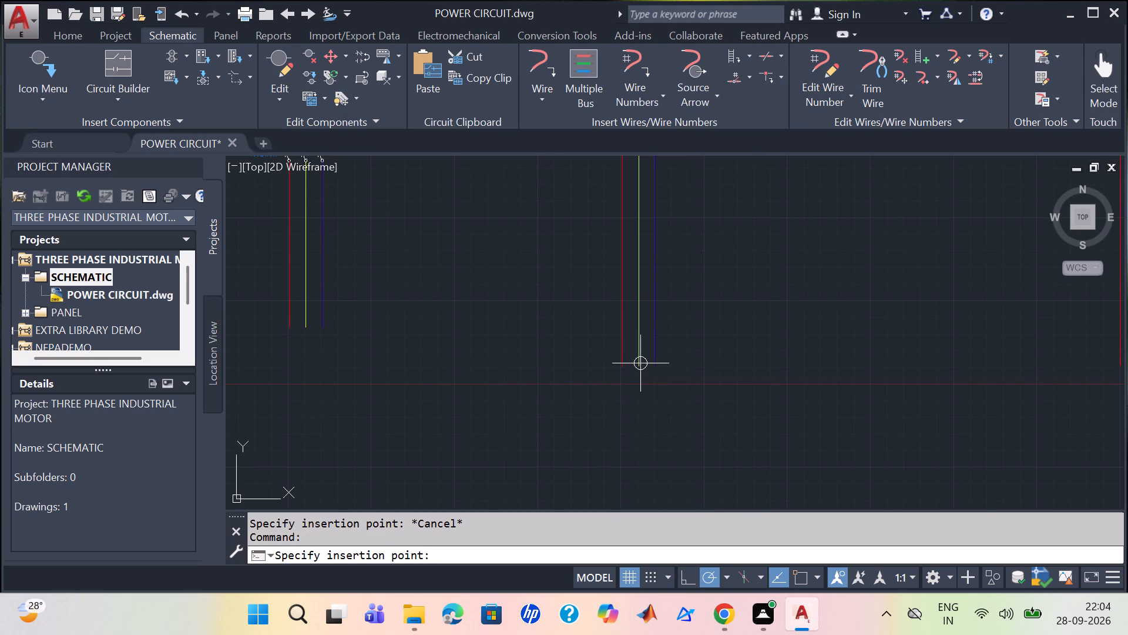
scroll(638, 362, "up", 2)
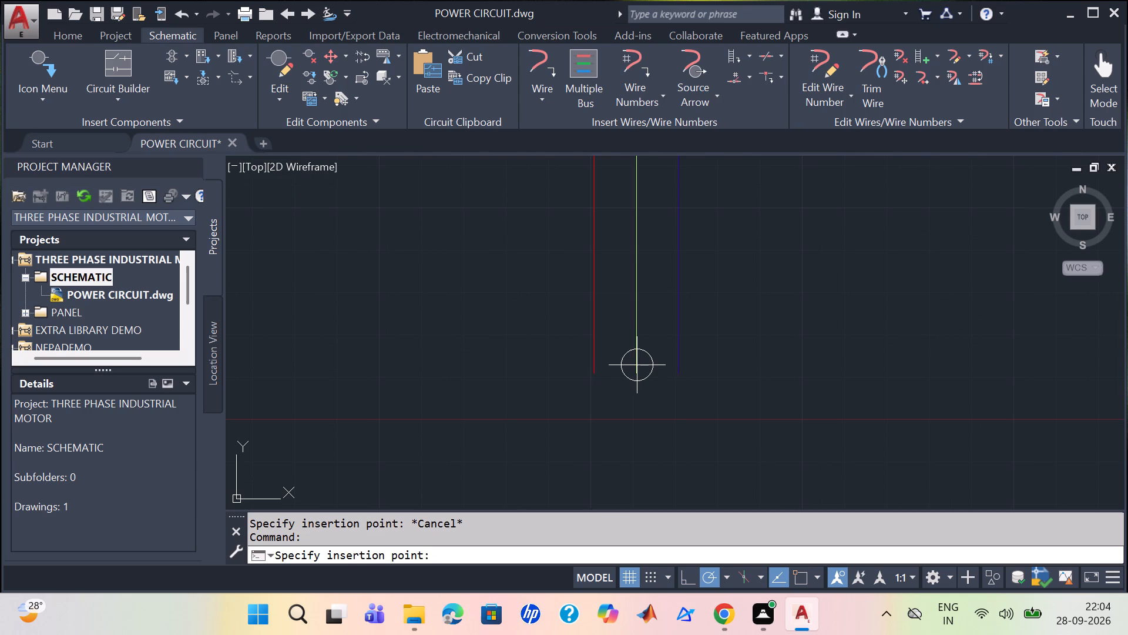
left_click(637, 366)
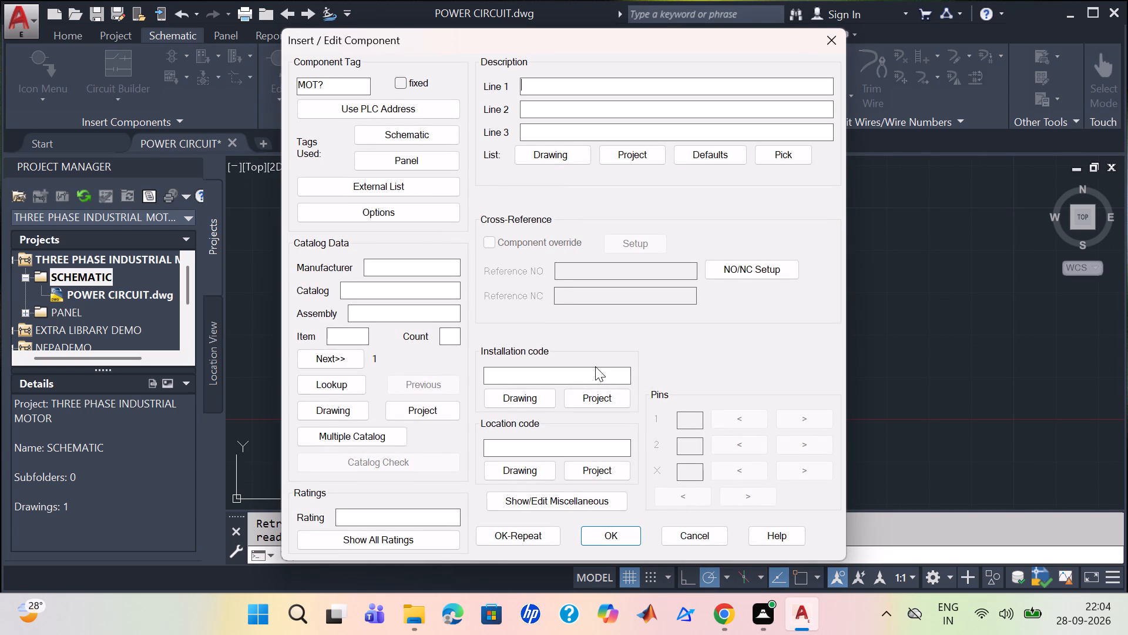
Tag the inserted motor MACHINE MOTOR, with rating M and first description line MA1.
left_click(347, 83)
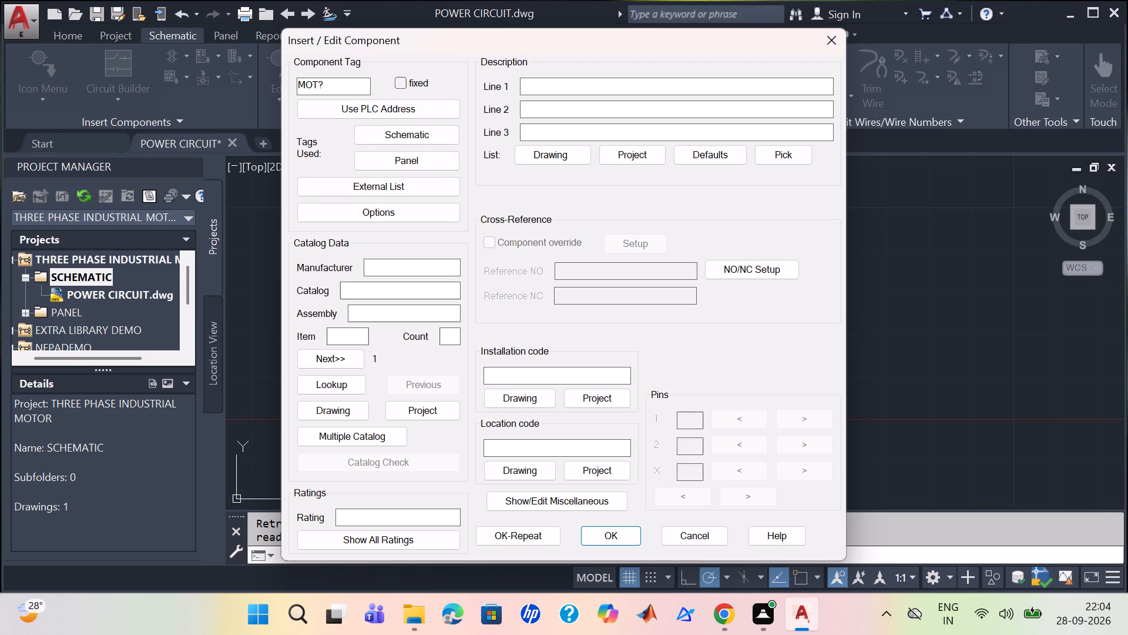
key("BackSpace")
key("BackSpace")
key("BackSpace")
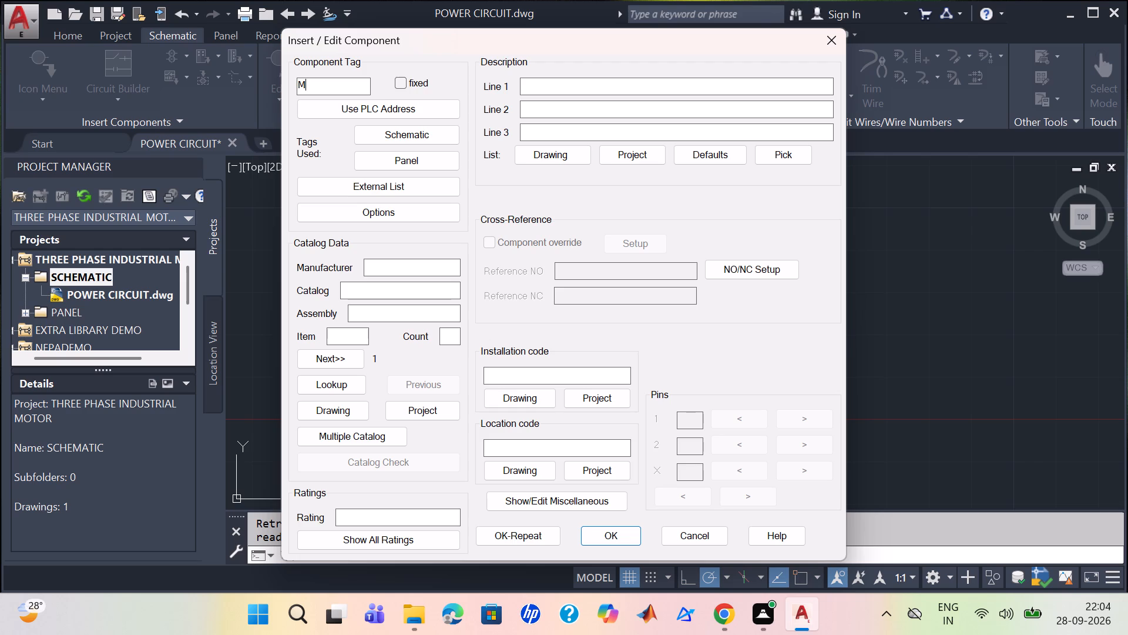
type("AC")
type("HINE MOTOR")
left_click(425, 514)
key("m")
left_click(593, 86)
type("MA1")
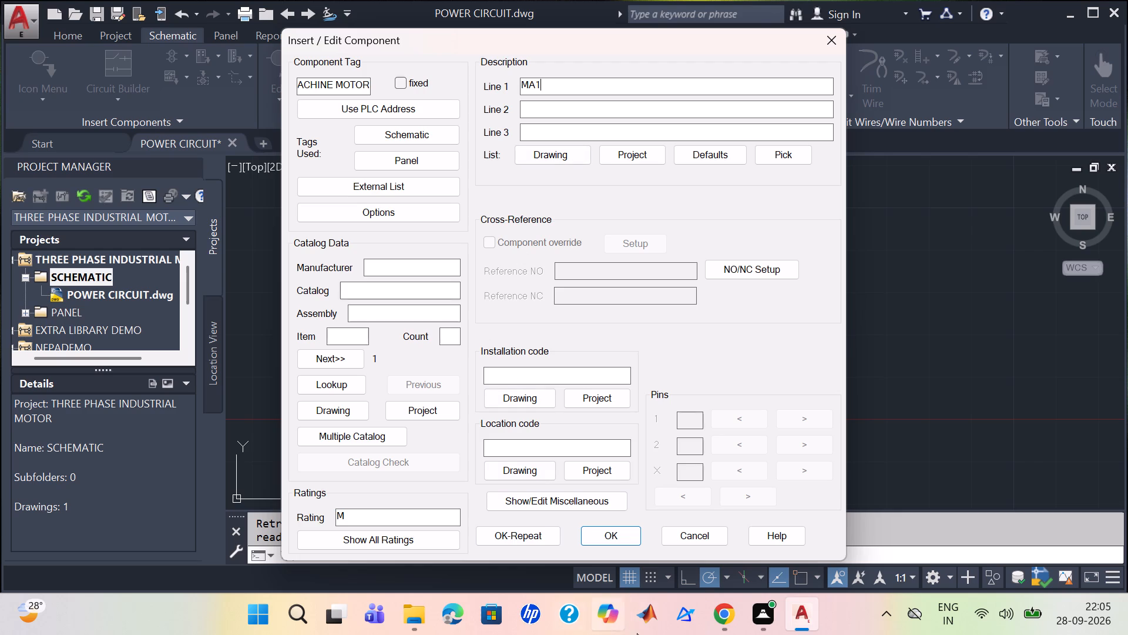
left_click(626, 532)
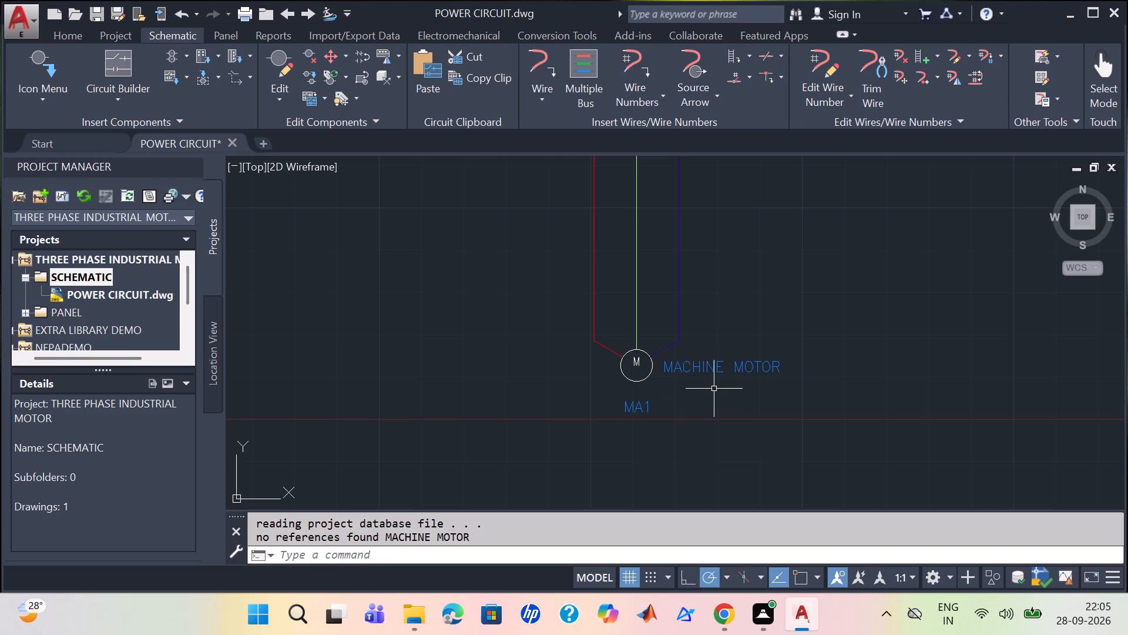
Insert a Round terminal from the One-Line Components terminals on the second branch's red wire, just above the machine motor.
middle_click(841, 369)
middle_click_drag(840, 366, 785, 599)
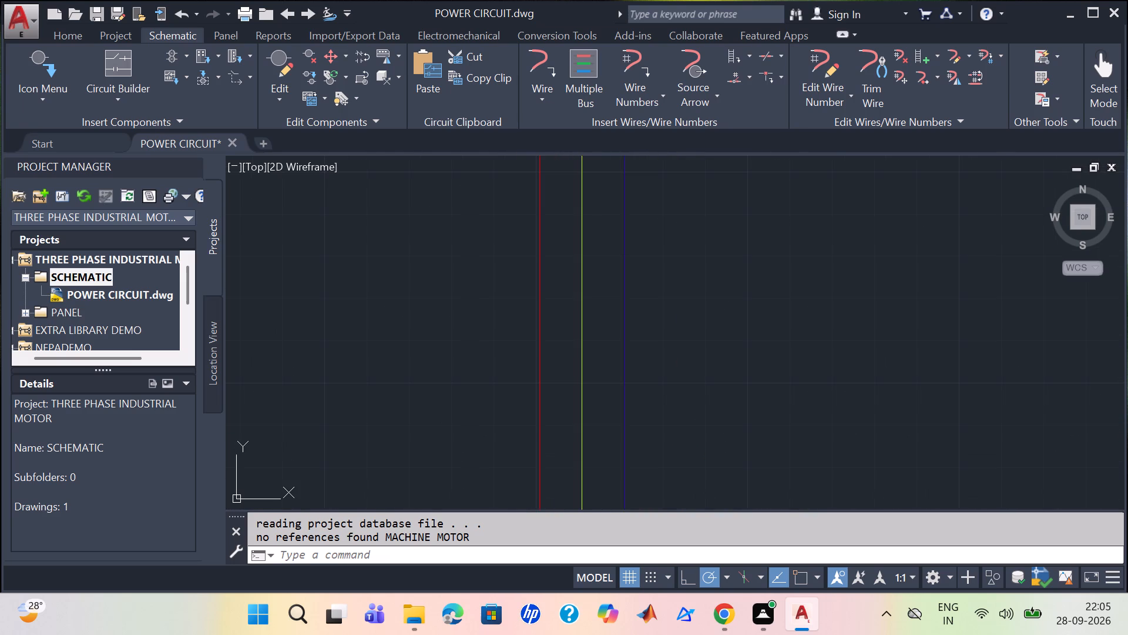
scroll(800, 529, "up", 4)
scroll(834, 226, "up", 2)
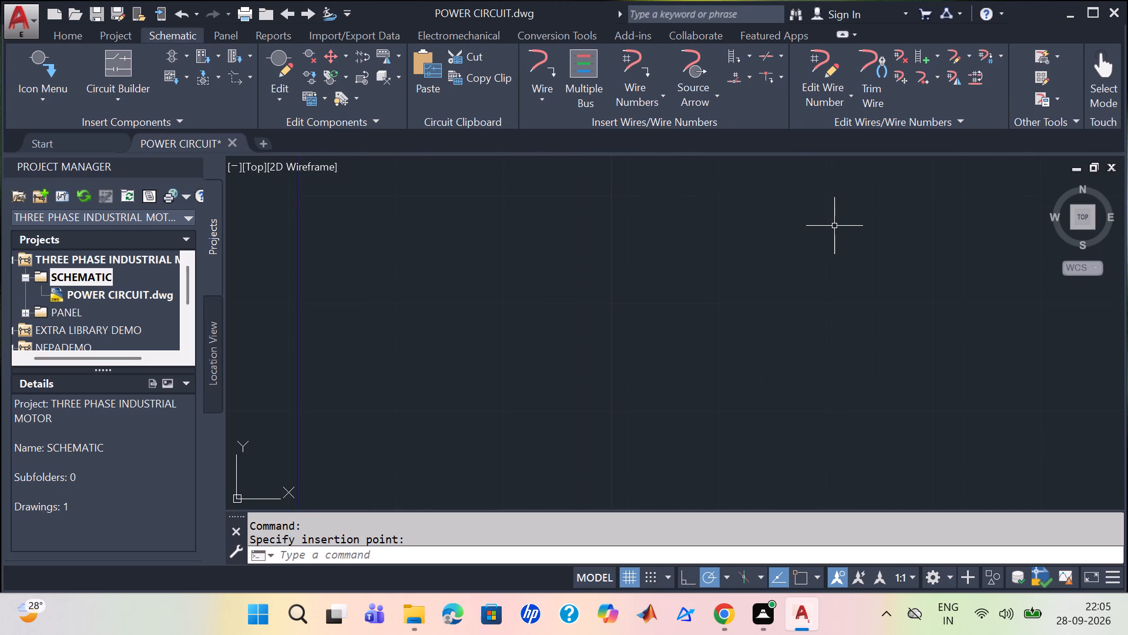
scroll(832, 226, "down", 5)
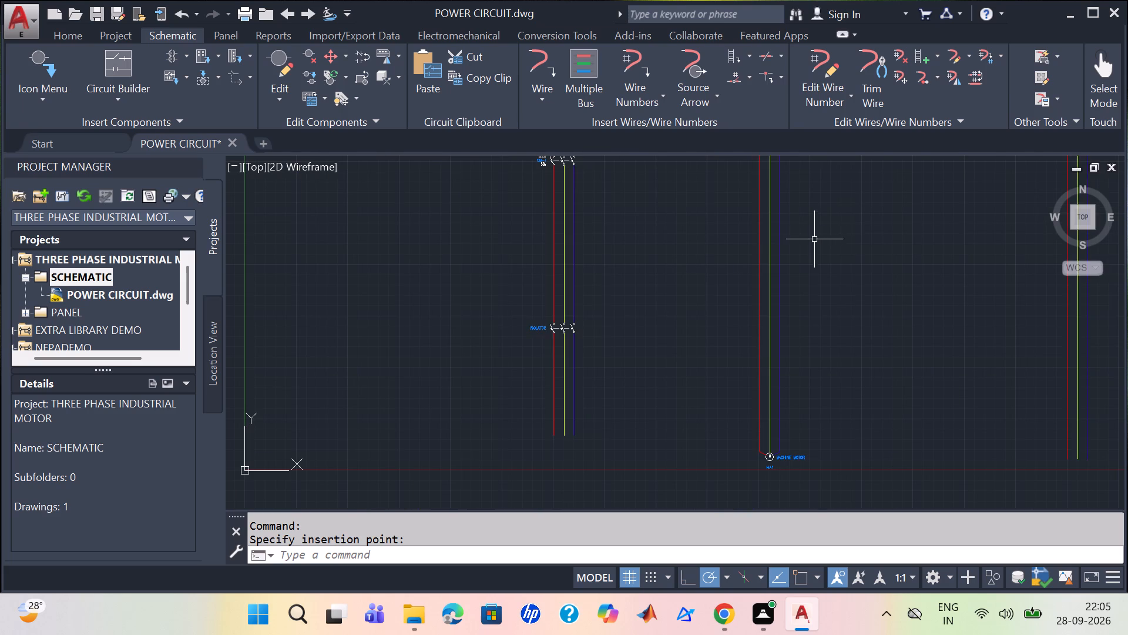
middle_click_drag(814, 242, 649, 277)
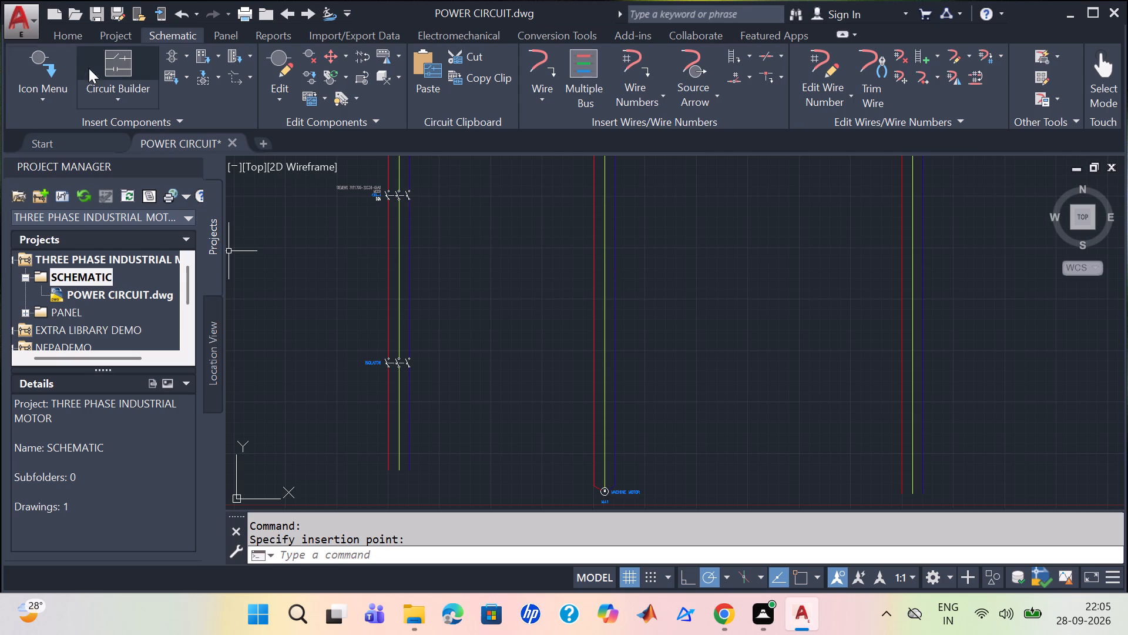
double_click(50, 60)
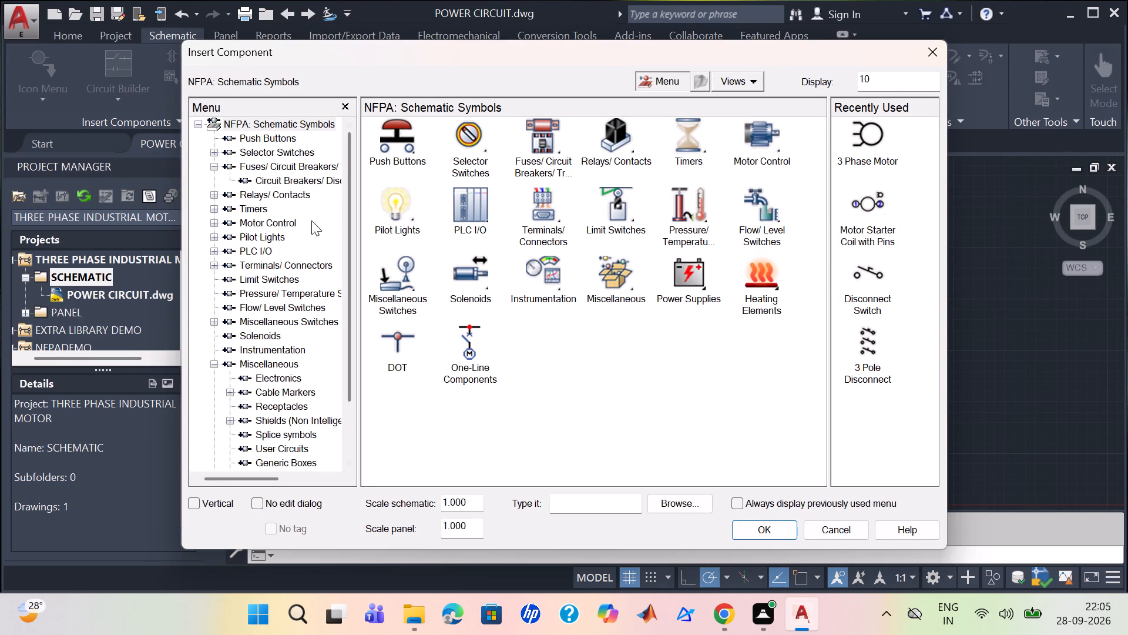
left_click_drag(351, 379, 334, 456)
left_click(276, 460)
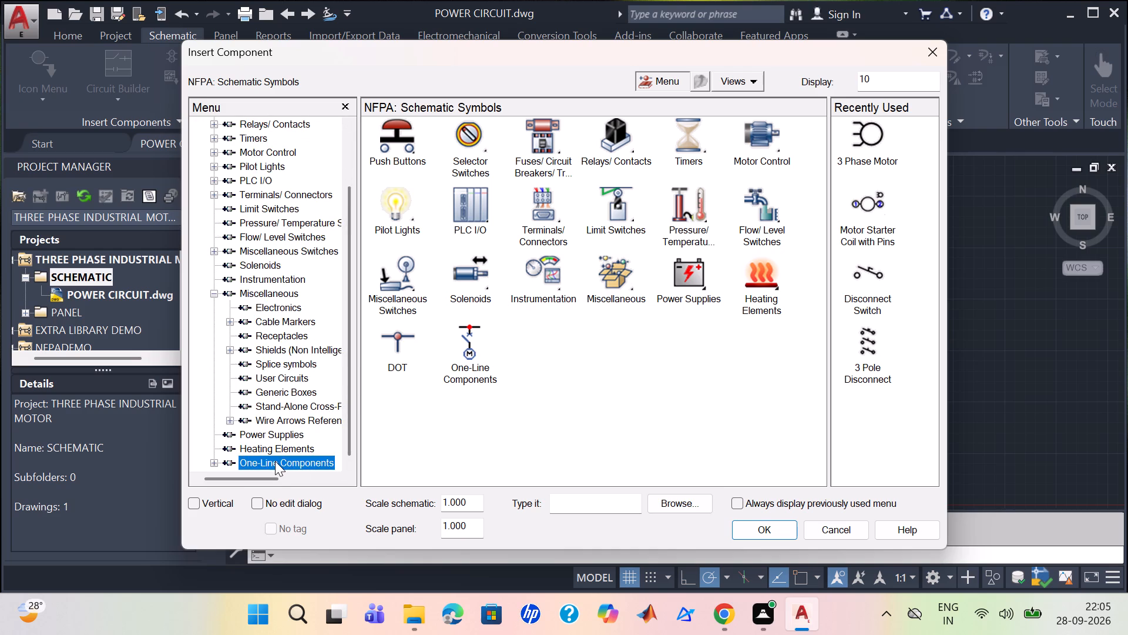
left_click(275, 461)
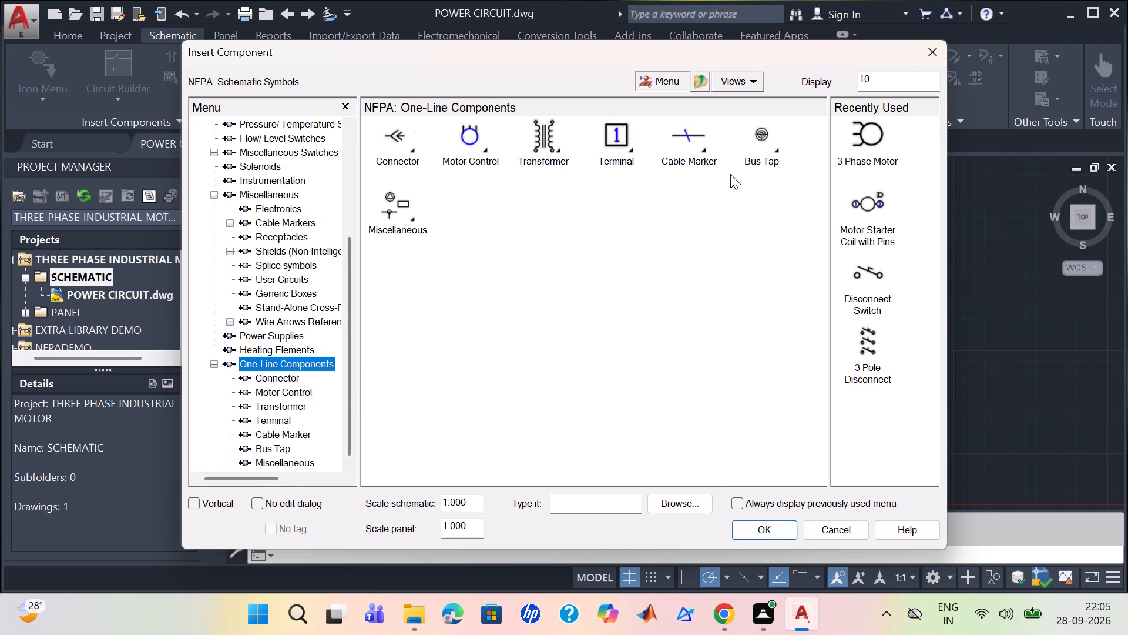
double_click(403, 196)
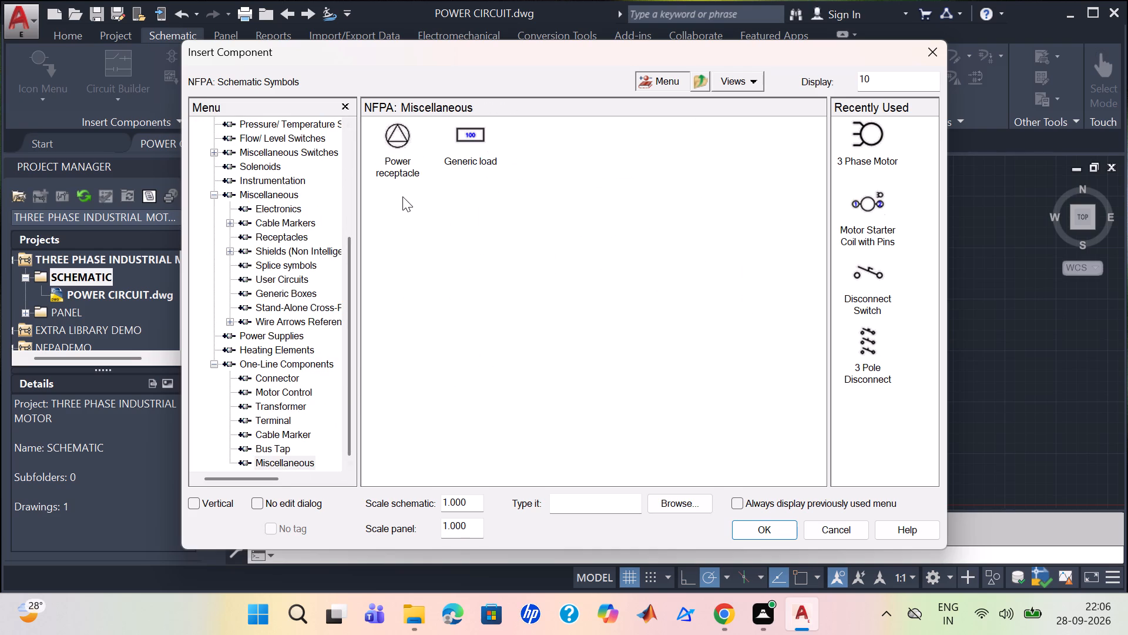
left_click(281, 445)
left_click(283, 430)
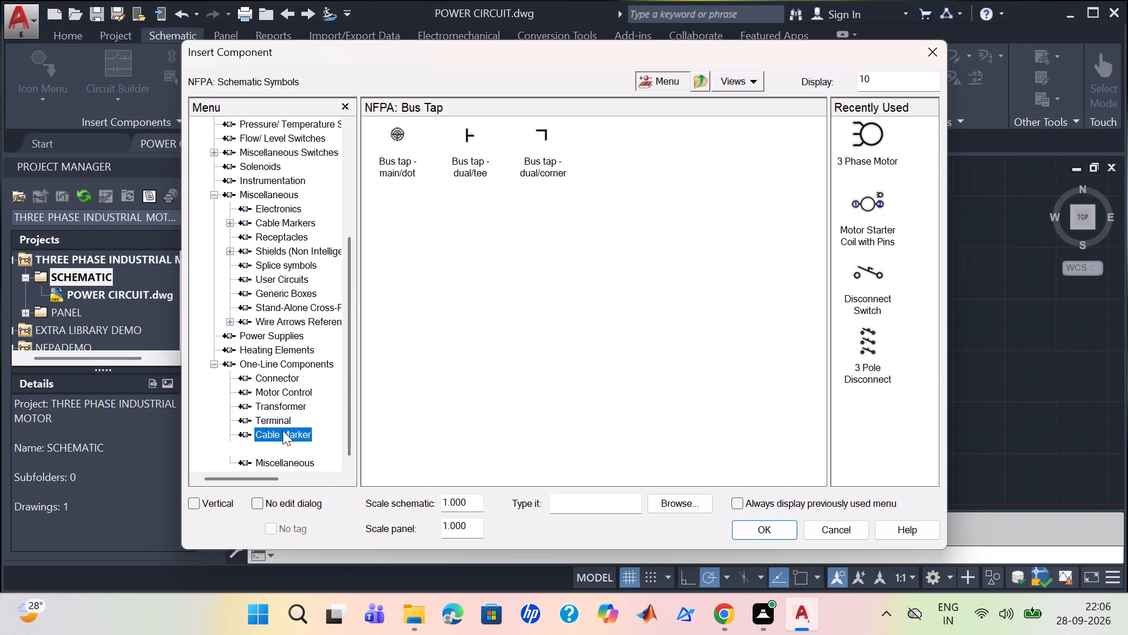
left_click(284, 417)
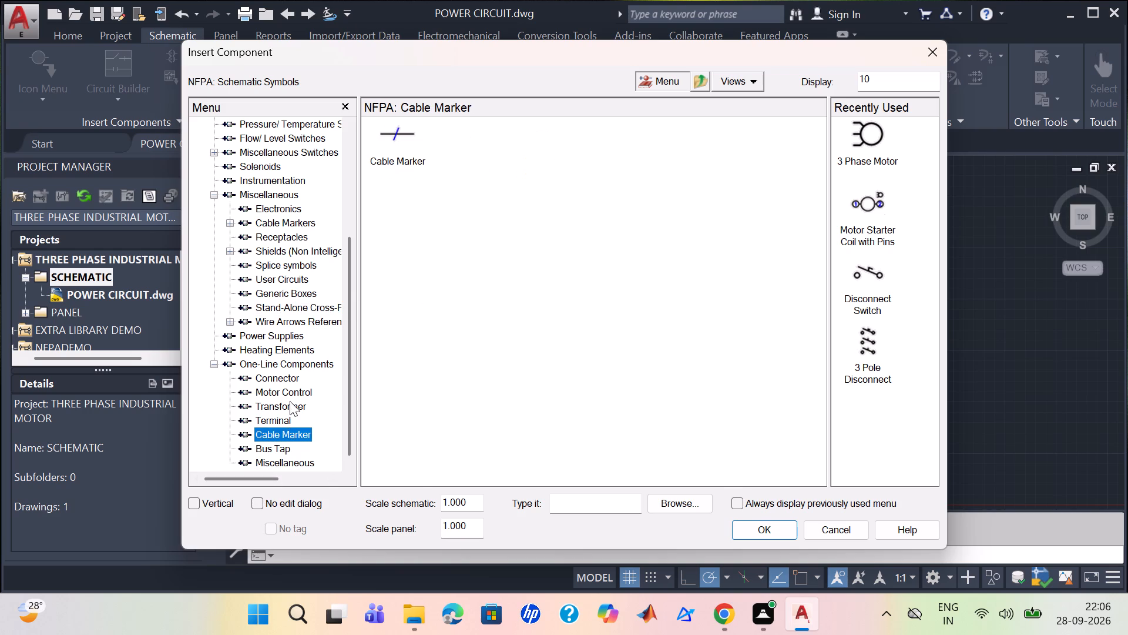
left_click(280, 417)
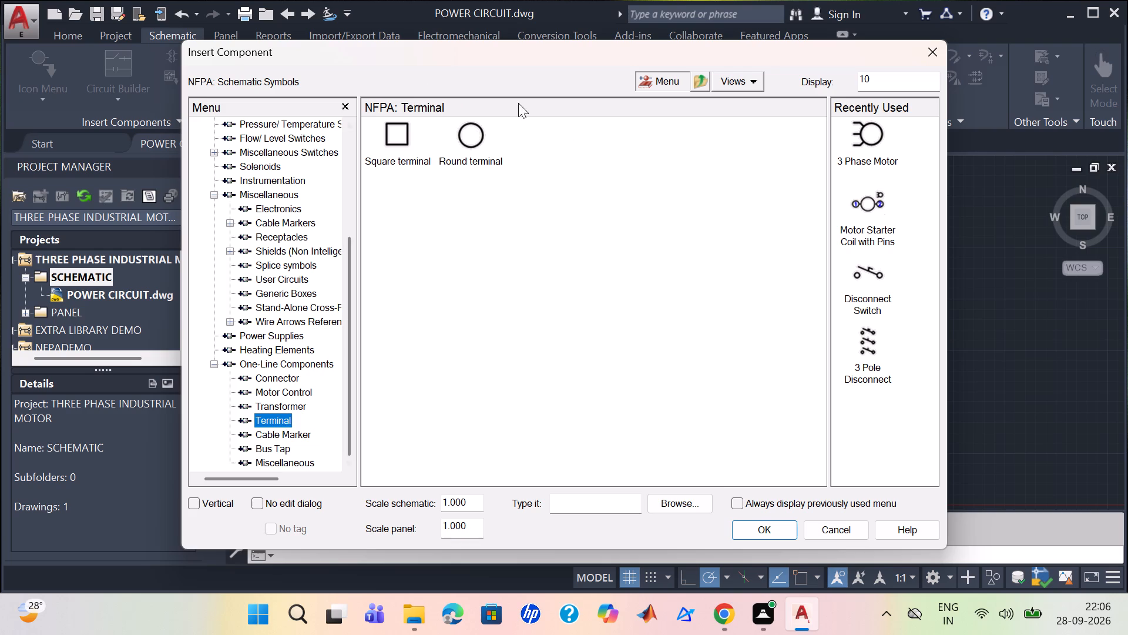
left_click(471, 142)
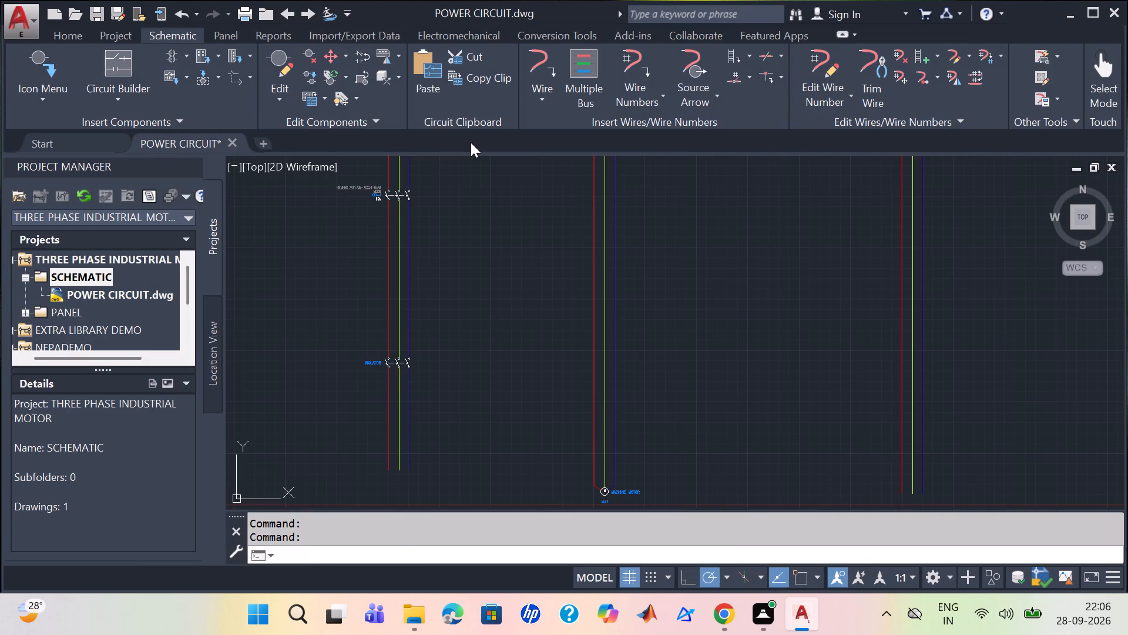
left_click(595, 412)
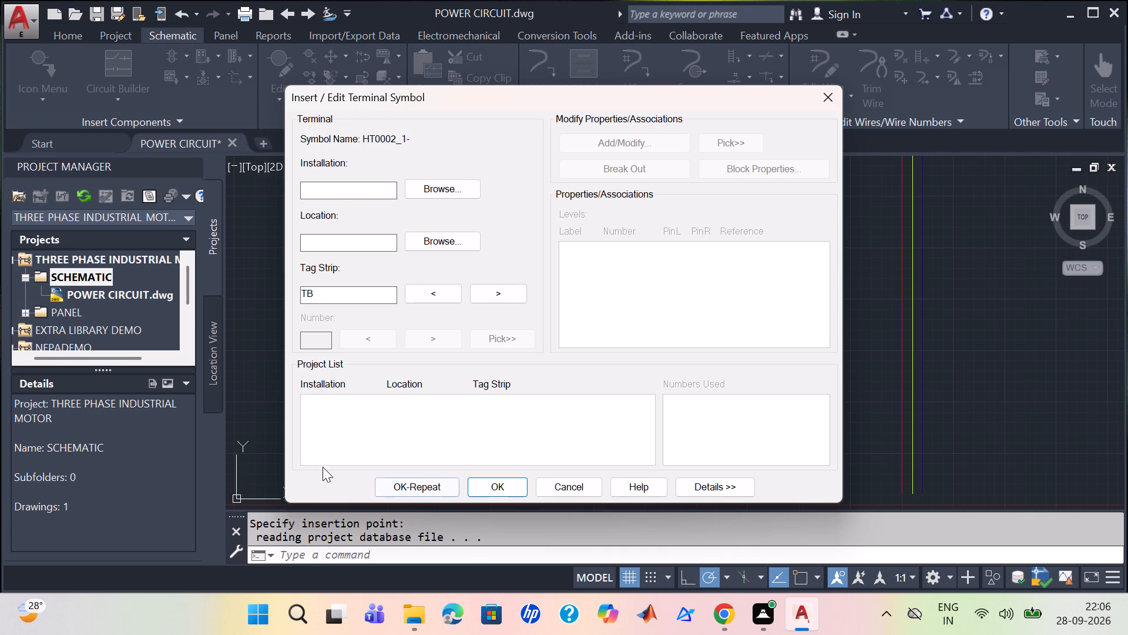
Set the terminal's tag strip to X17 and accept it with repeated insertion.
left_click(361, 299)
key("BackSpace")
key("BackSpace")
key("x")
type("17")
left_click(432, 489)
Place the repeated round terminal on the second branch's middle wire and accept it with tag strip X17.
scroll(613, 421, "up", 3)
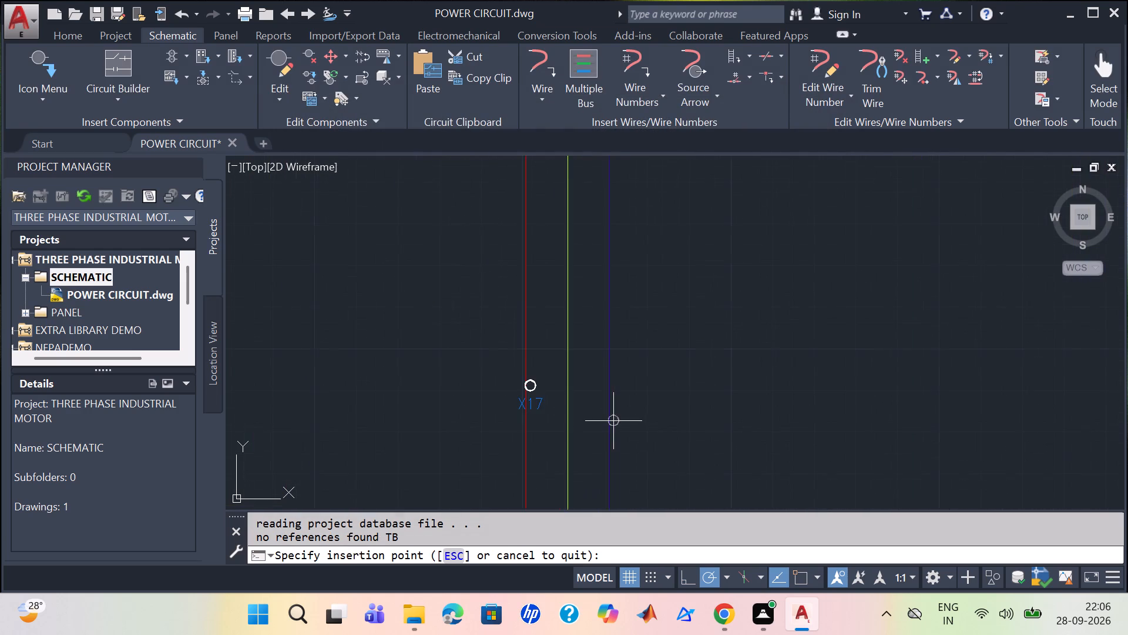
scroll(612, 421, "up", 2)
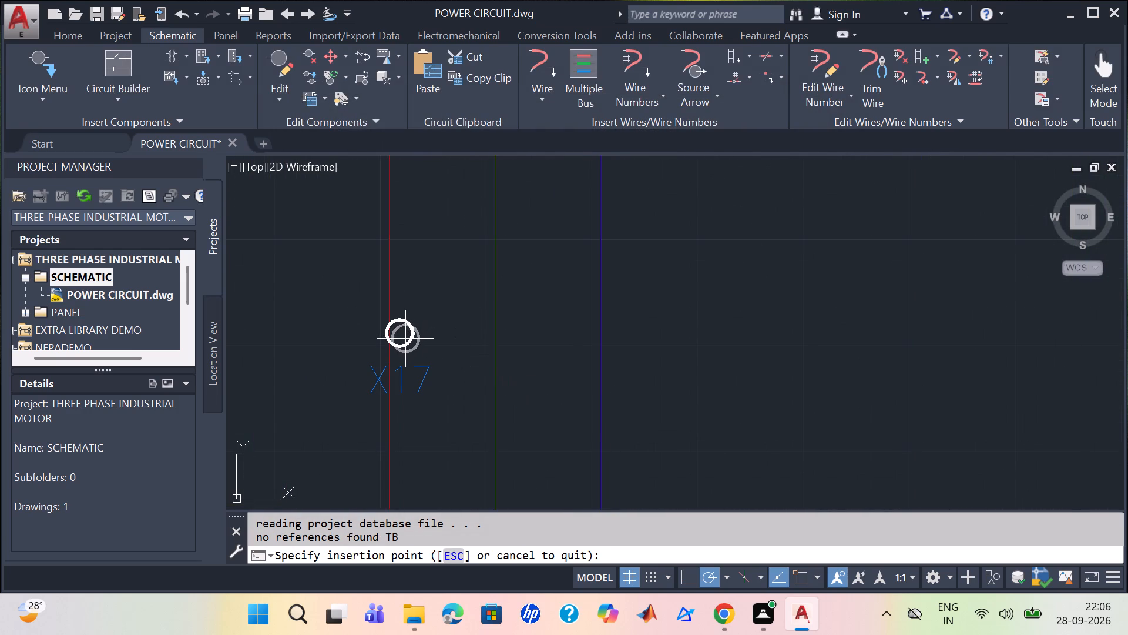
left_click(494, 337)
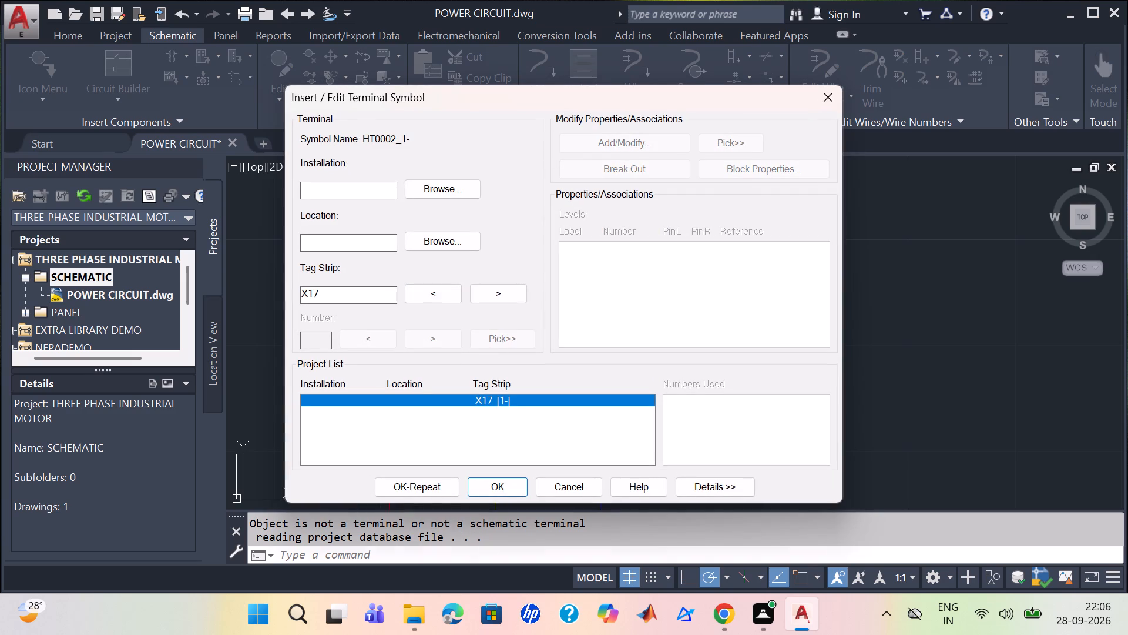
left_click(368, 296)
left_click(503, 487)
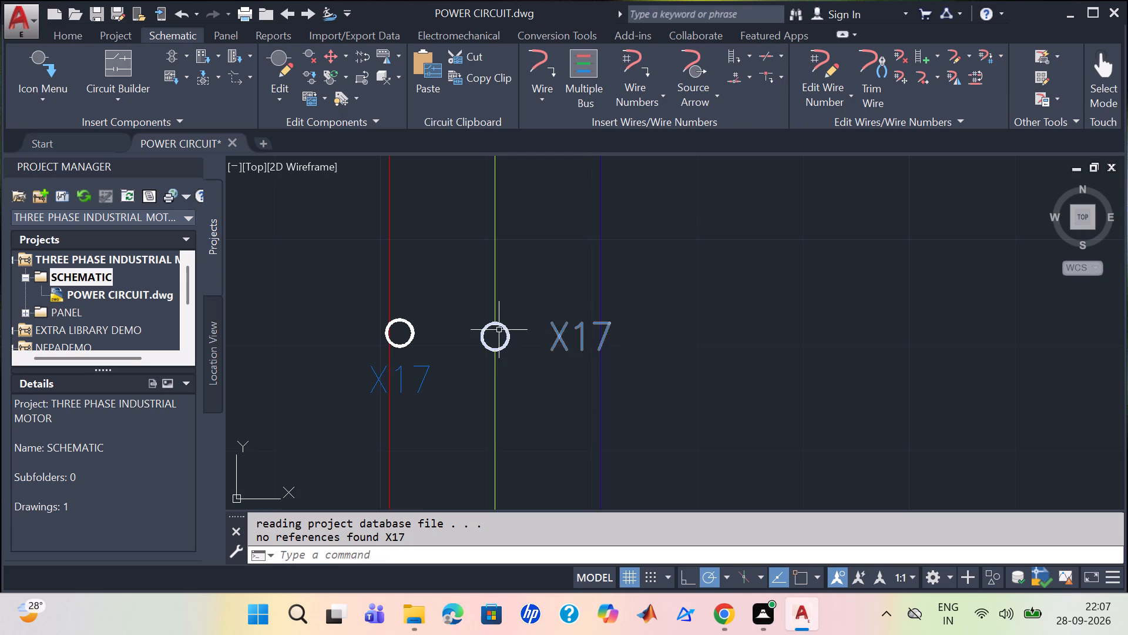
Delete the off-centre X17 terminal beside the second branch's red wire.
left_click(407, 339)
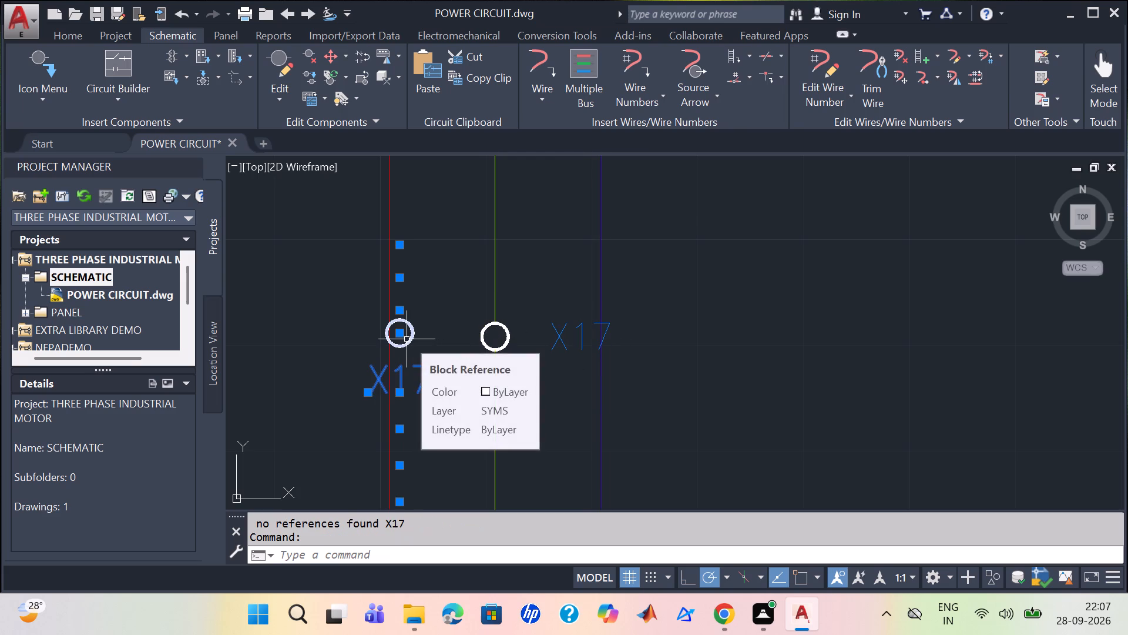
key("Delete")
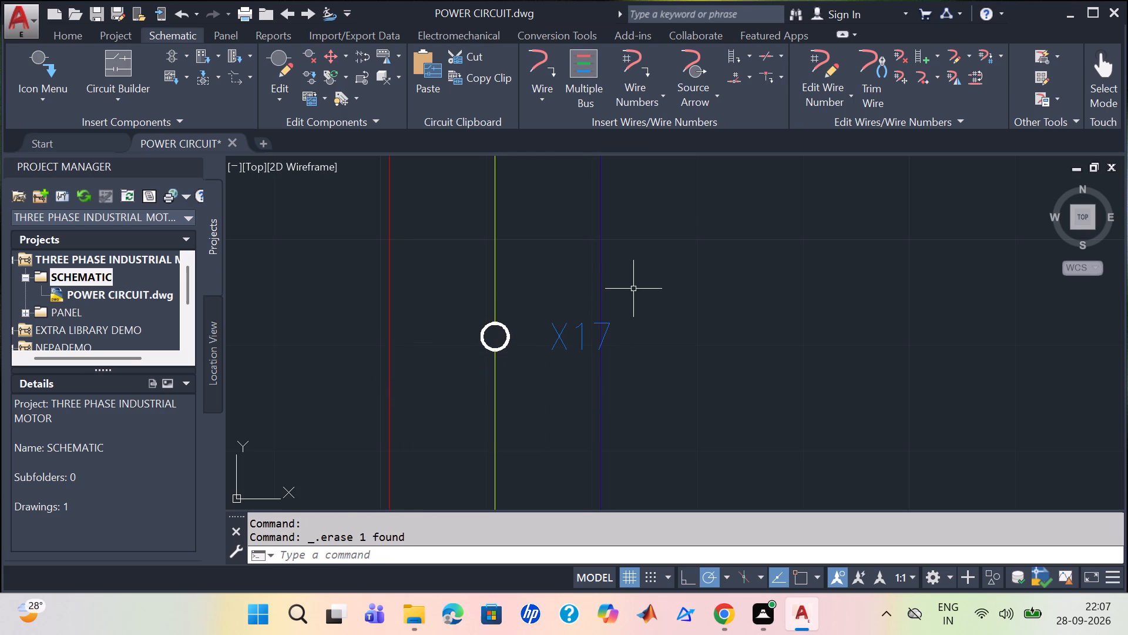
Move the middle-wire terminal's X17 tag strip attribute to just left of the branch's red wire.
left_click(576, 327)
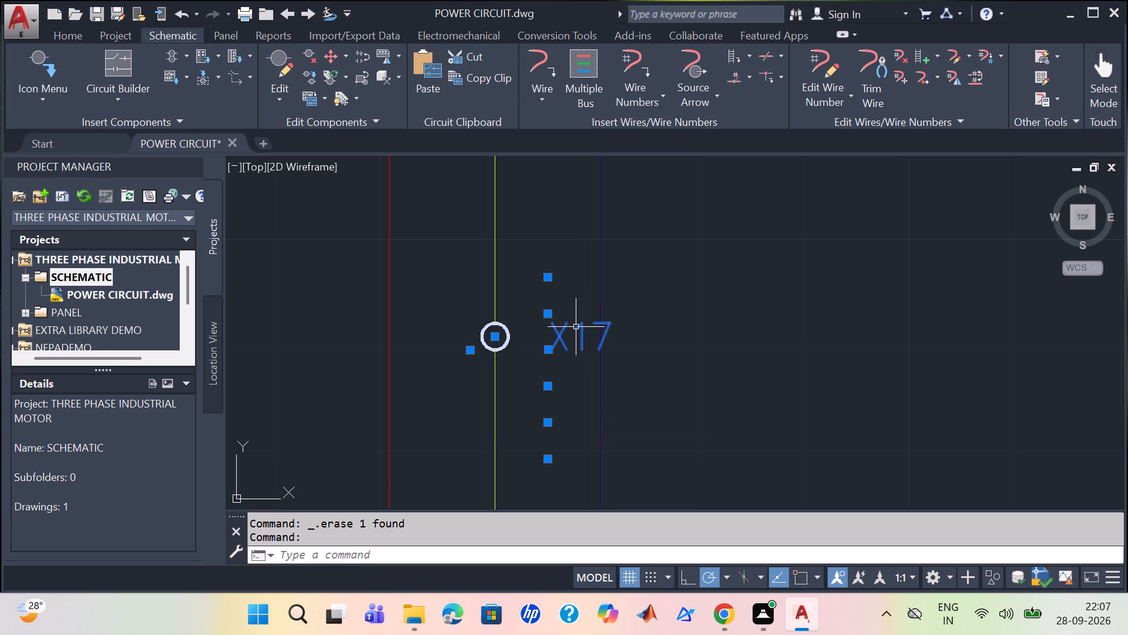
right_click(576, 327)
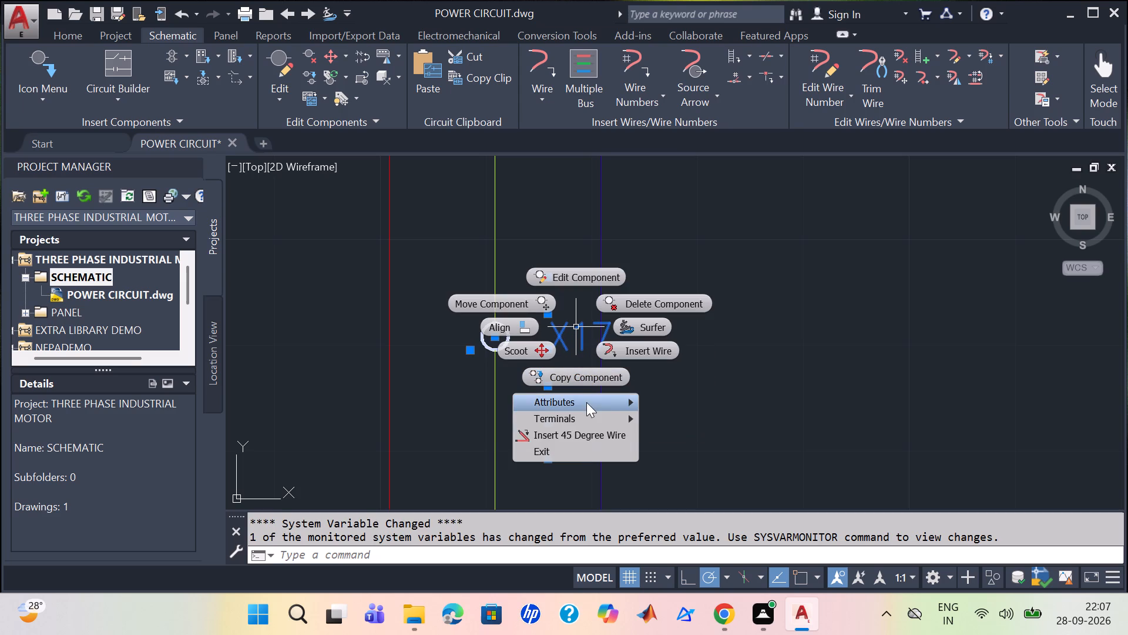
left_click(628, 406)
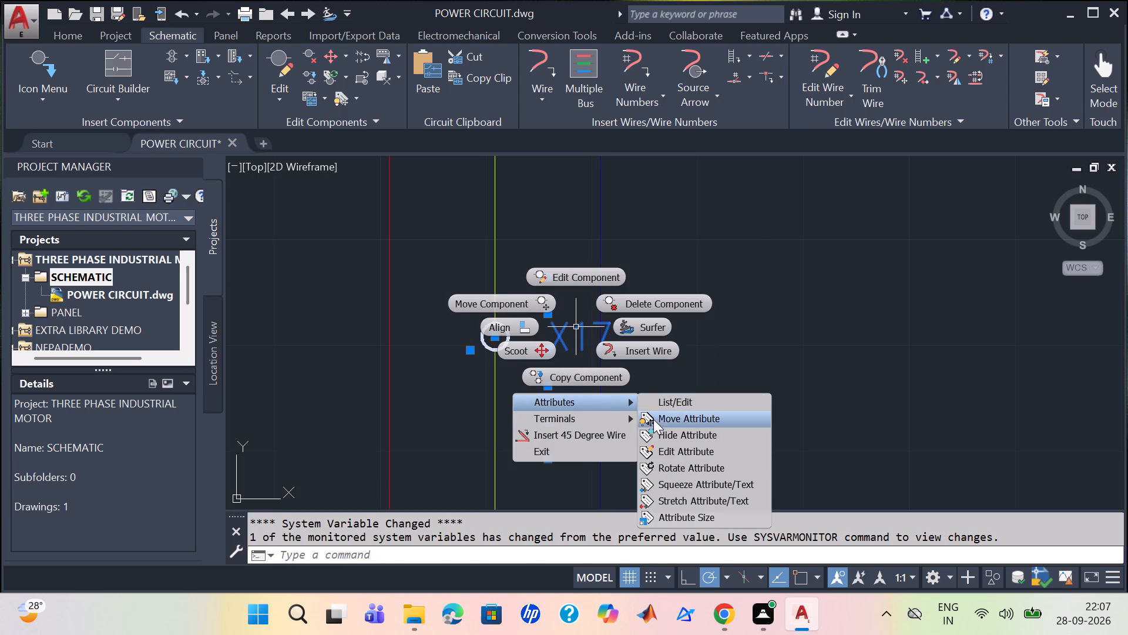
left_click(653, 419)
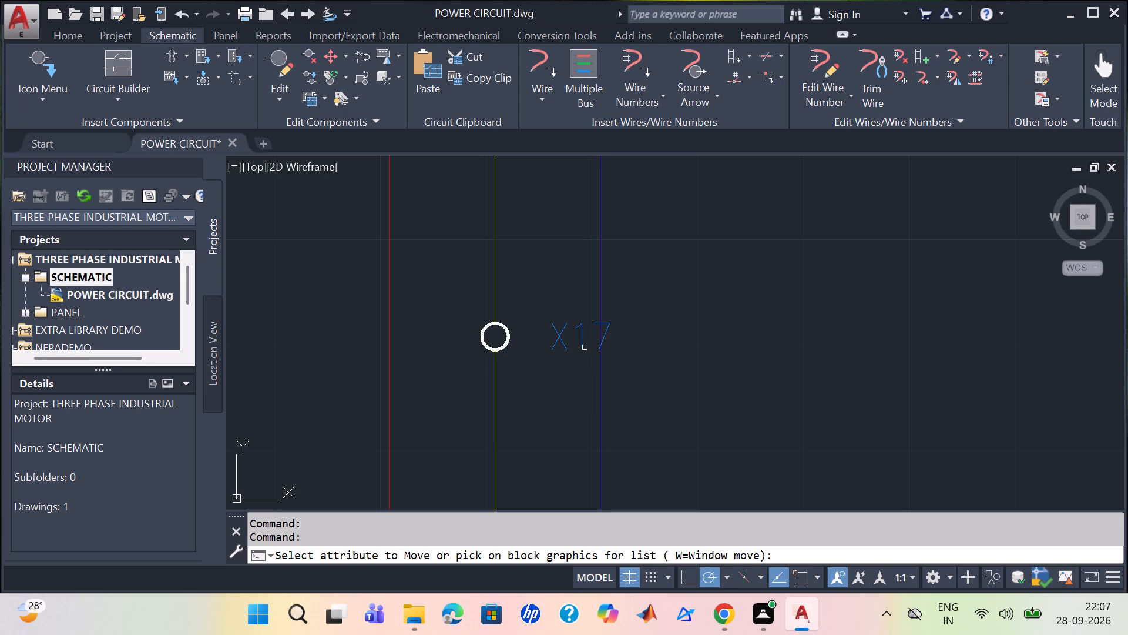
left_click(579, 349)
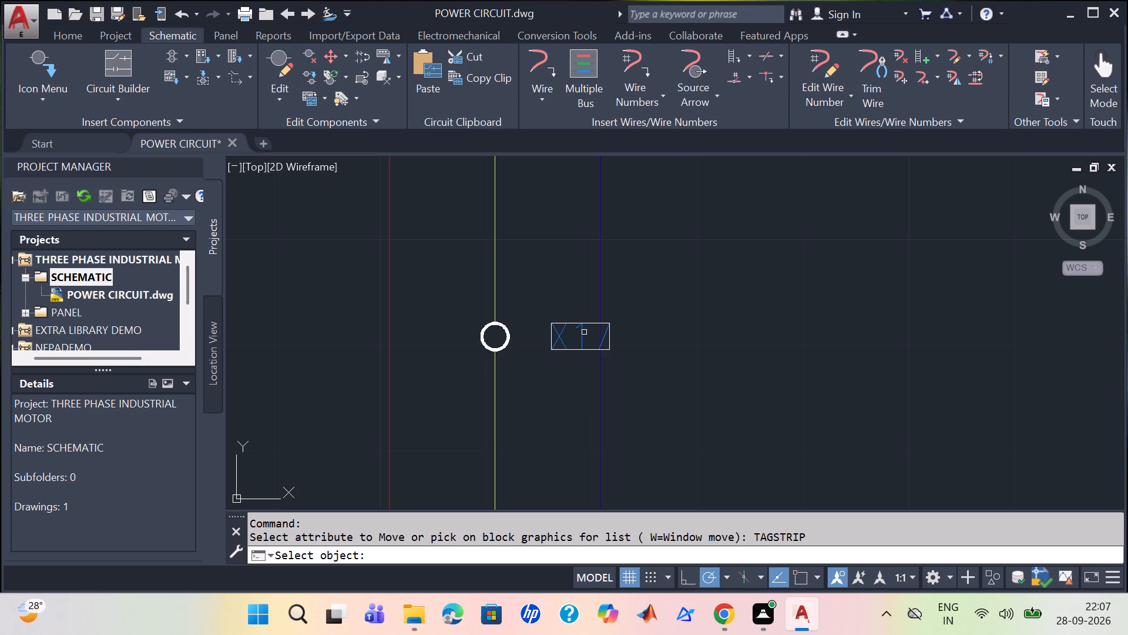
left_click(584, 332)
left_click_drag(584, 332, 566, 327)
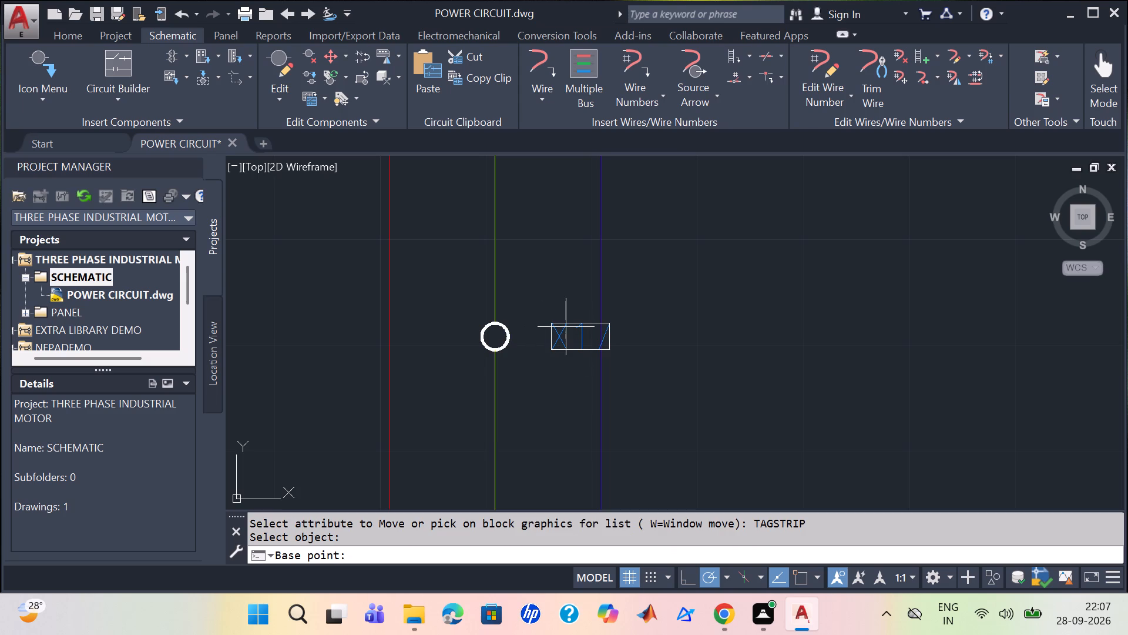
left_click_drag(566, 327, 437, 301)
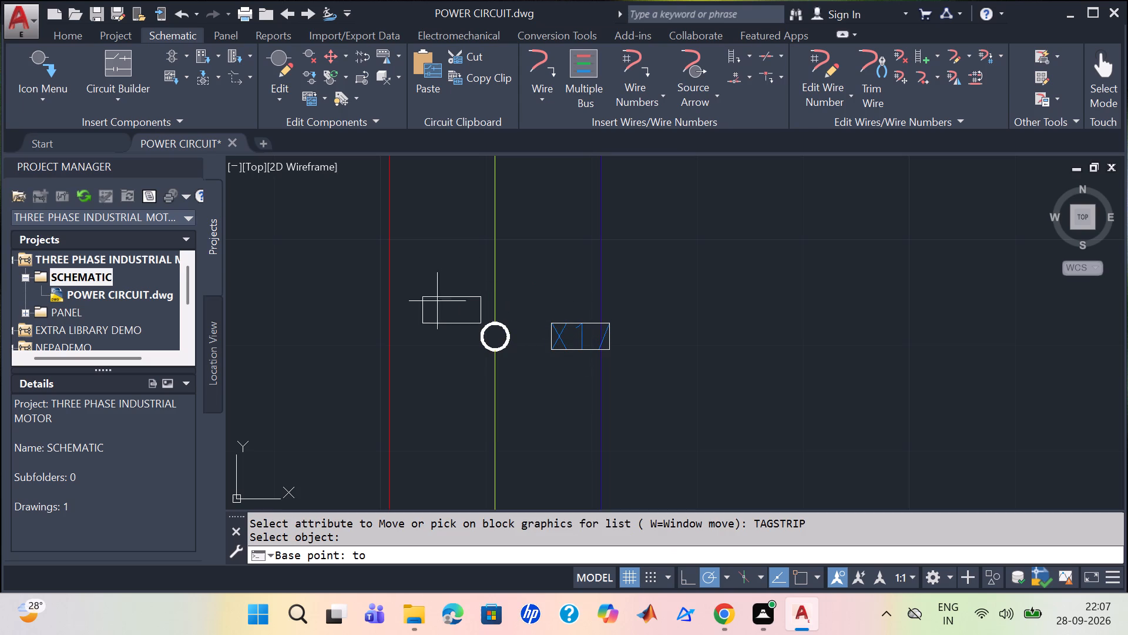
left_click_drag(437, 301, 323, 310)
left_click(323, 310)
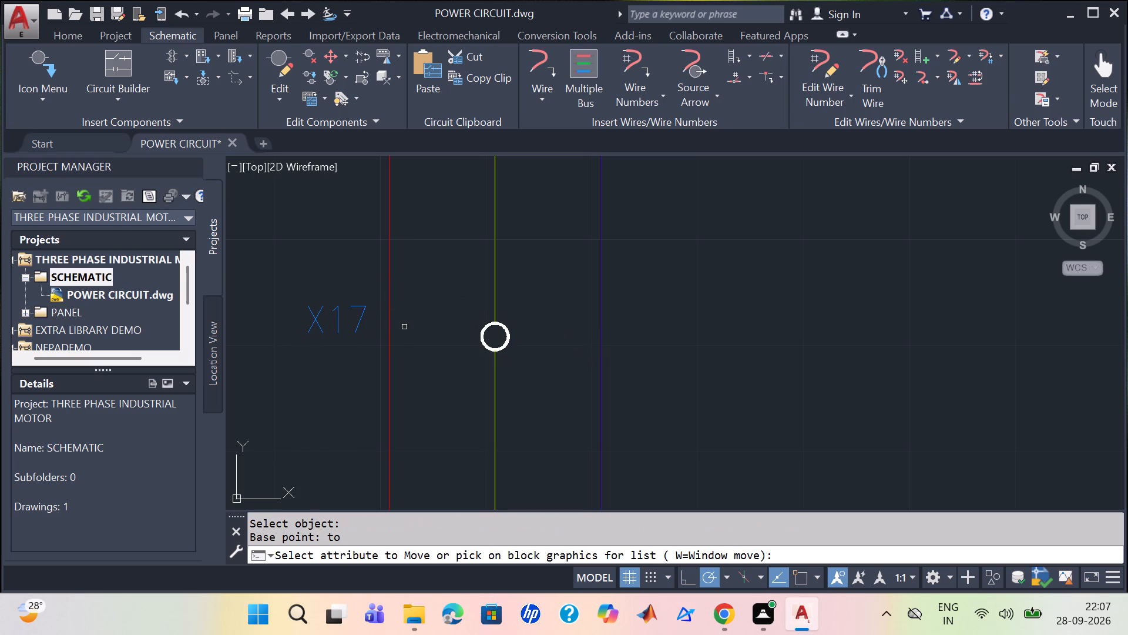
key("Escape")
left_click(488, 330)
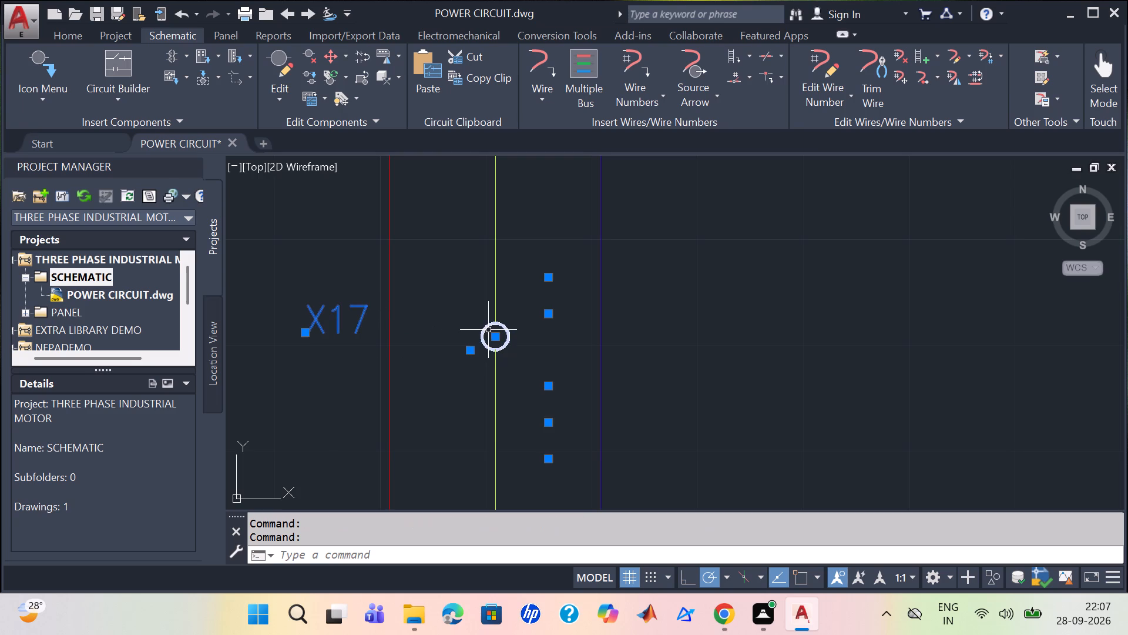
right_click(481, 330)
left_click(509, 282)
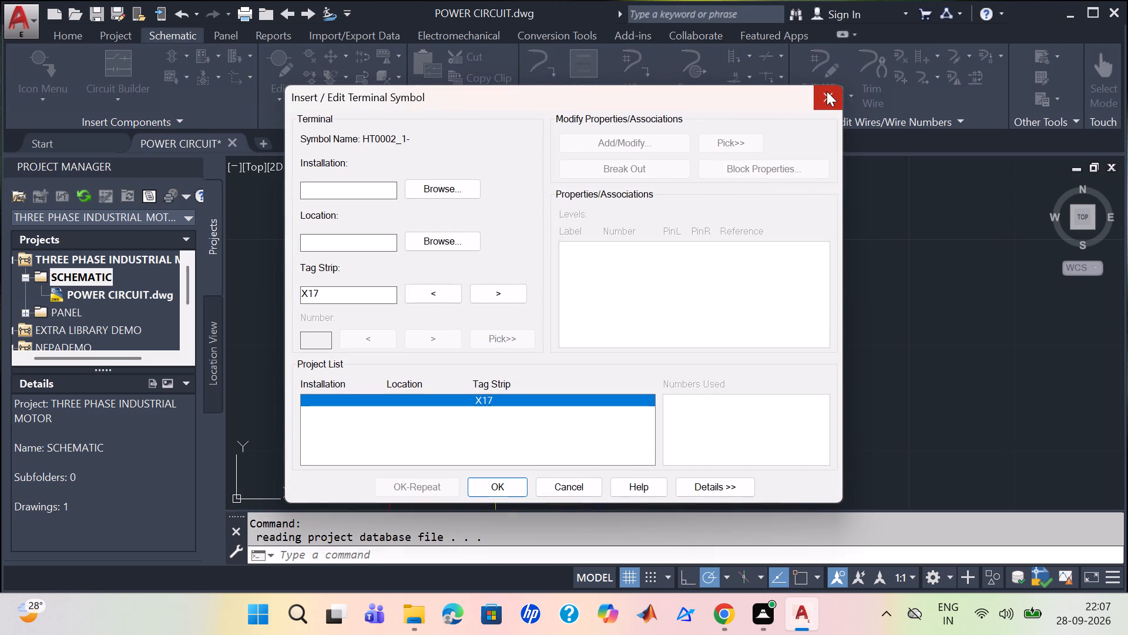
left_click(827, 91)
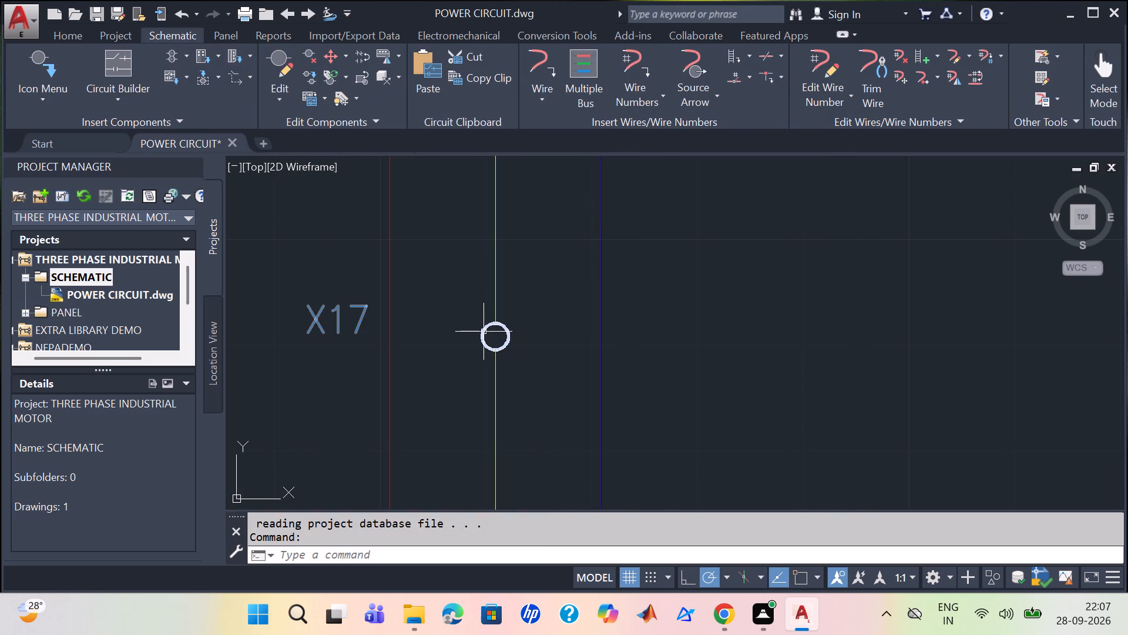
Copy the middle-wire terminal onto the red wire at the same height, clear its tag strip, and accept it with repeated insertion.
right_click(484, 334)
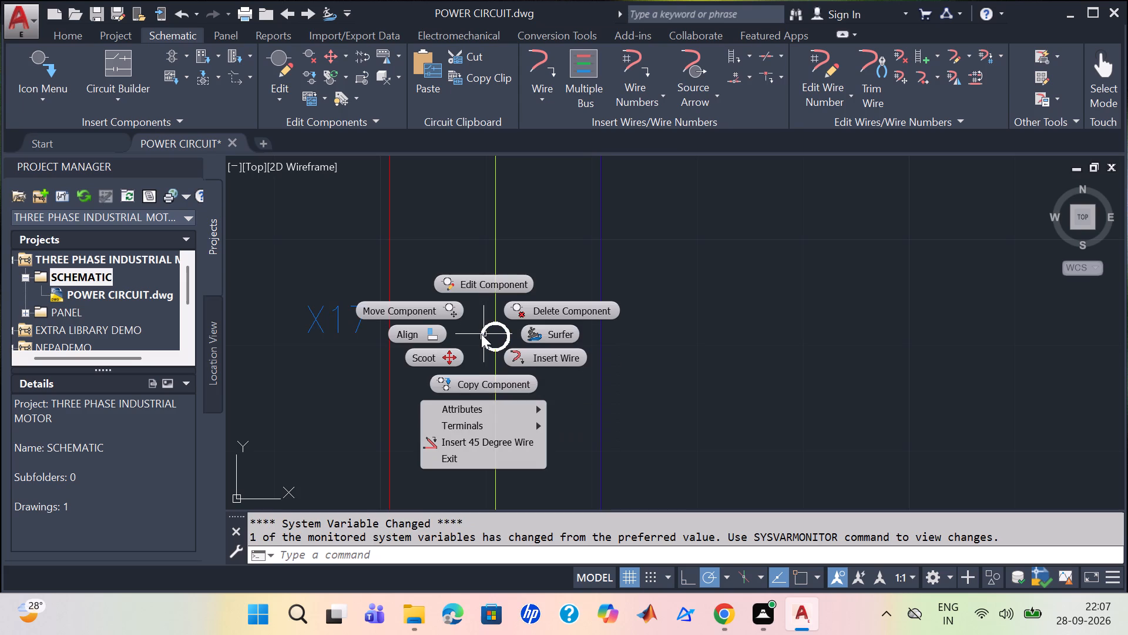
left_click(474, 378)
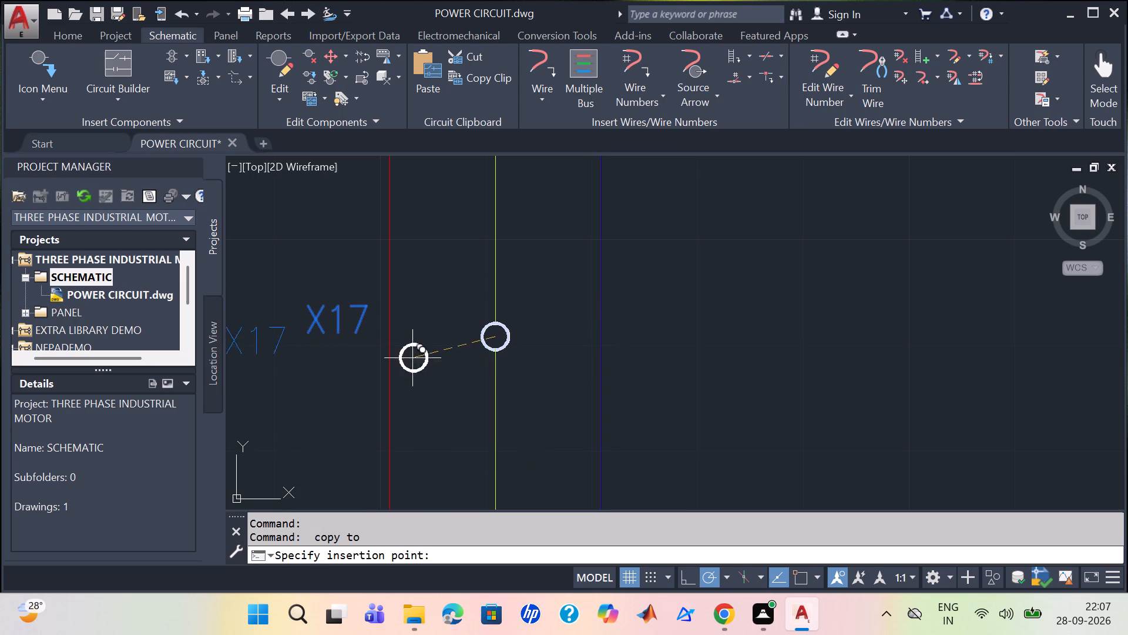
left_click(389, 336)
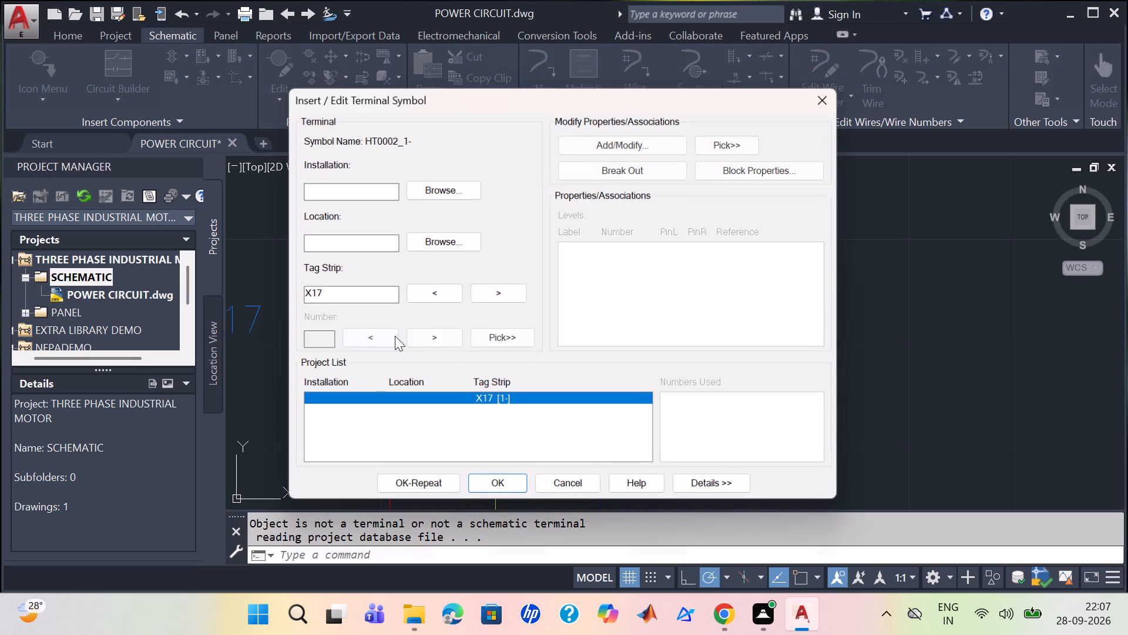
left_click(339, 302)
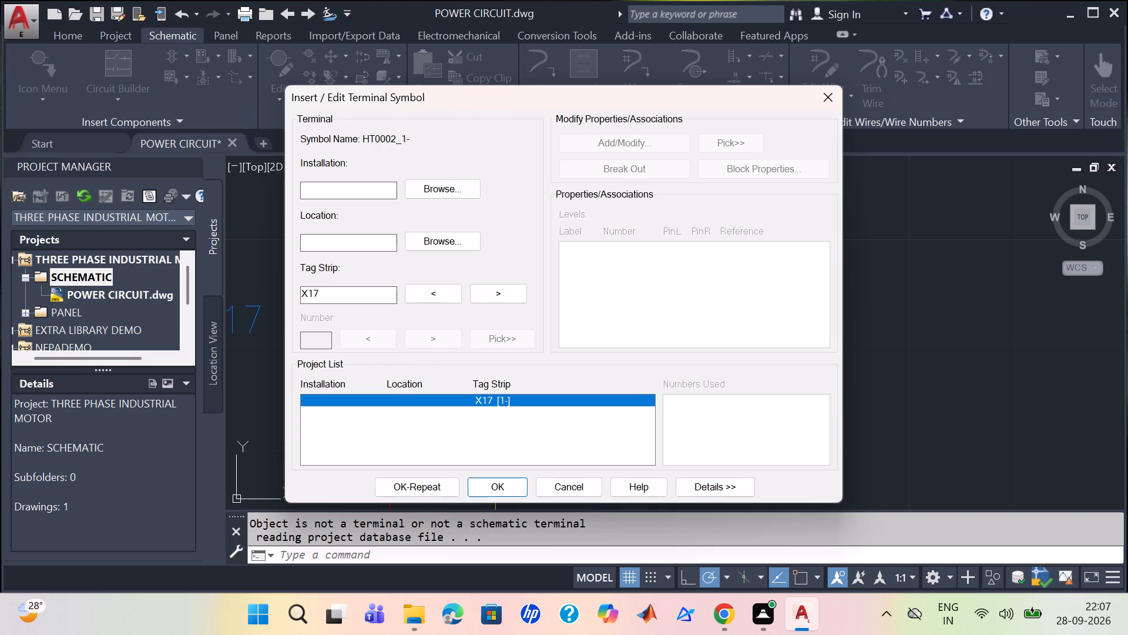
key("BackSpace")
key("BackSpace")
key("BackSpace")
key("BackSpace")
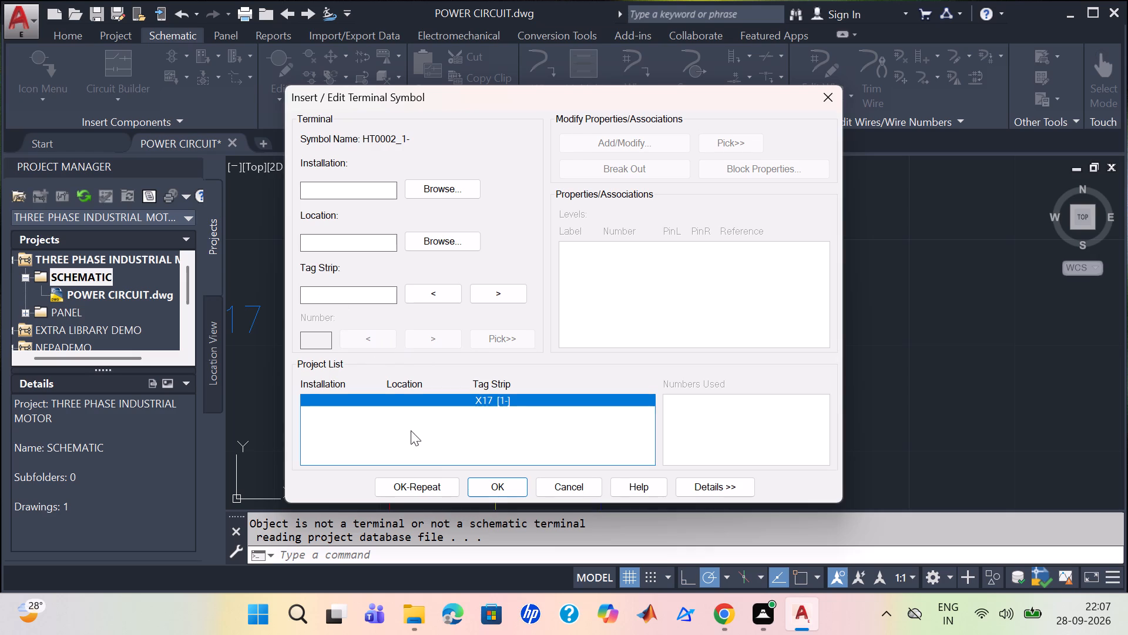
left_click(425, 482)
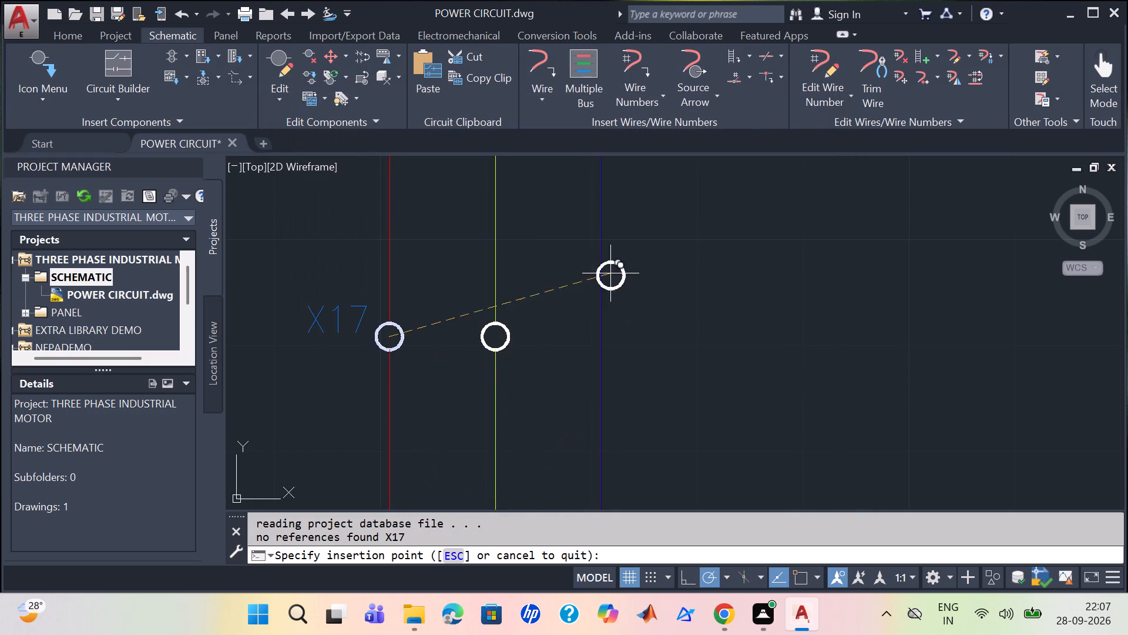
Place the repeated terminal on the second branch's blue wire, level with the other two, with its tag strip blank.
left_click(600, 344)
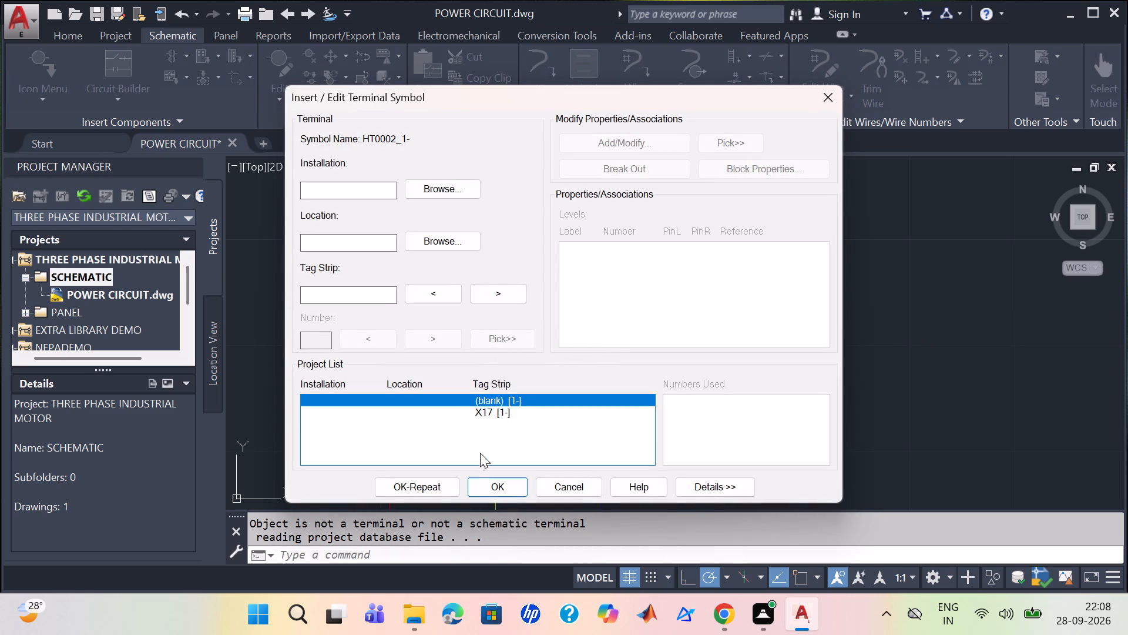
left_click(485, 483)
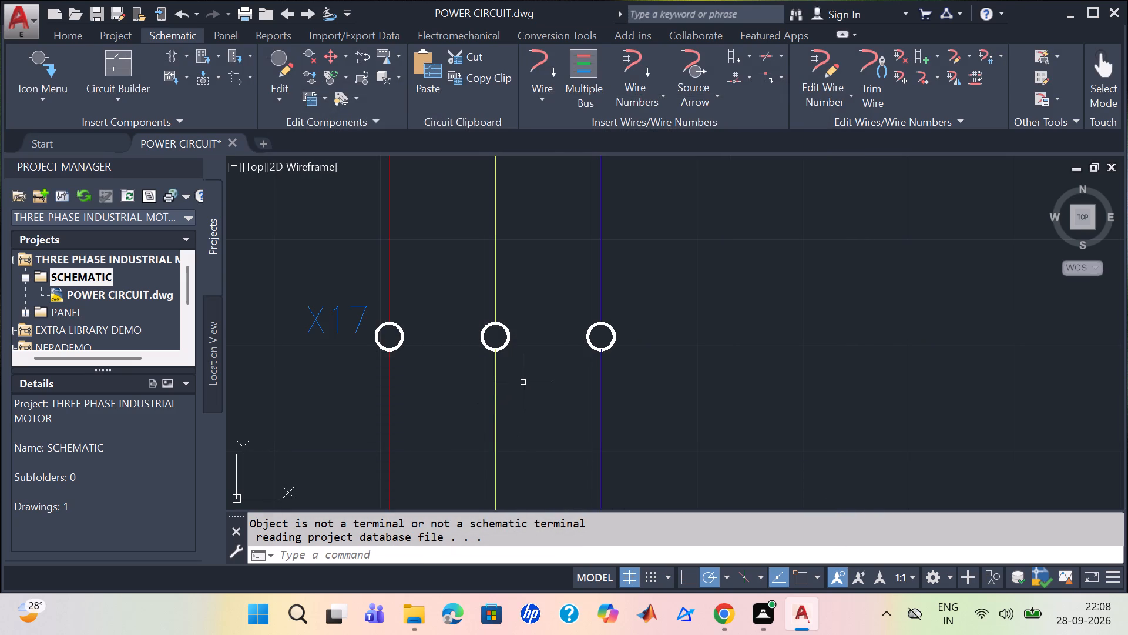
Browse the schematic symbol library for a component, examining the pilot light, selector switch, push button, fuse and circuit breaker categories.
scroll(523, 382, "down", 3)
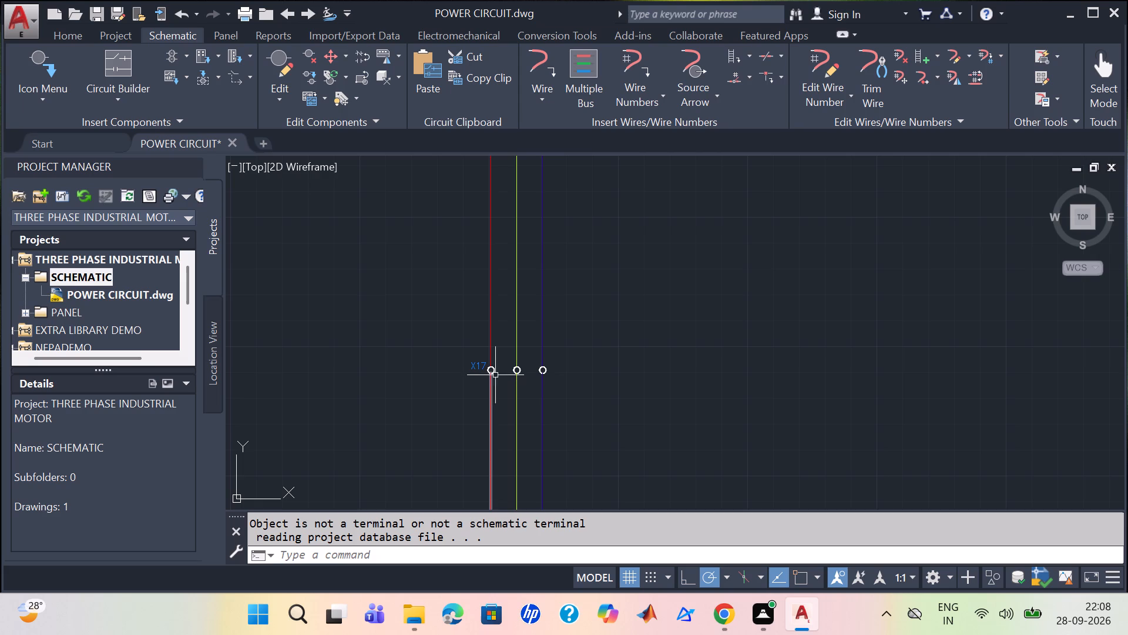
scroll(489, 373, "down", 2)
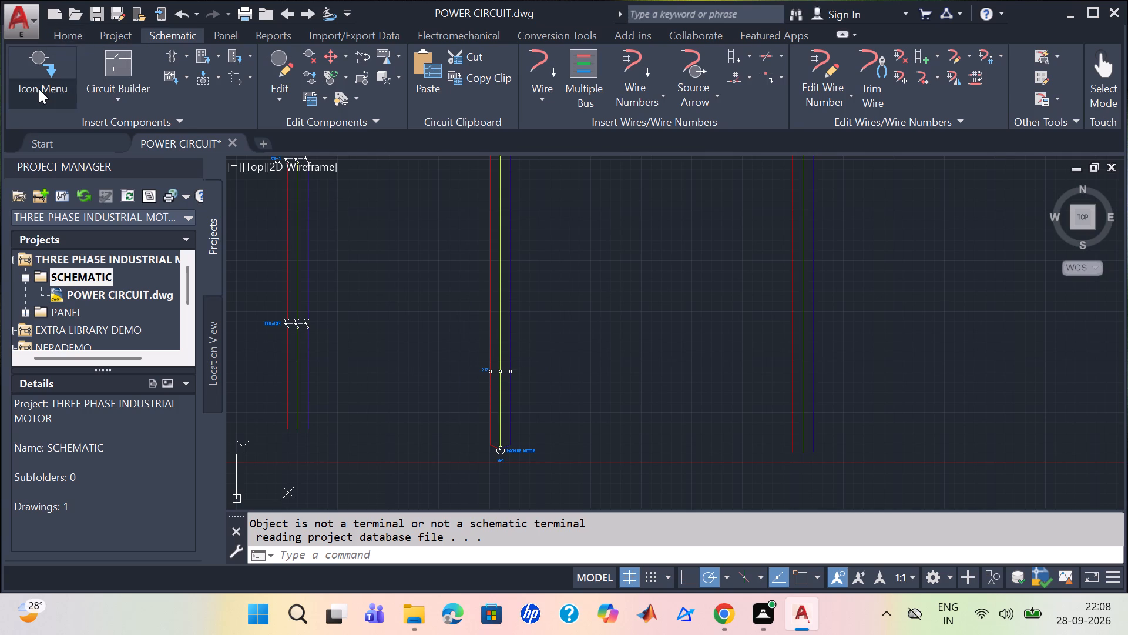
left_click(48, 59)
left_click(49, 58)
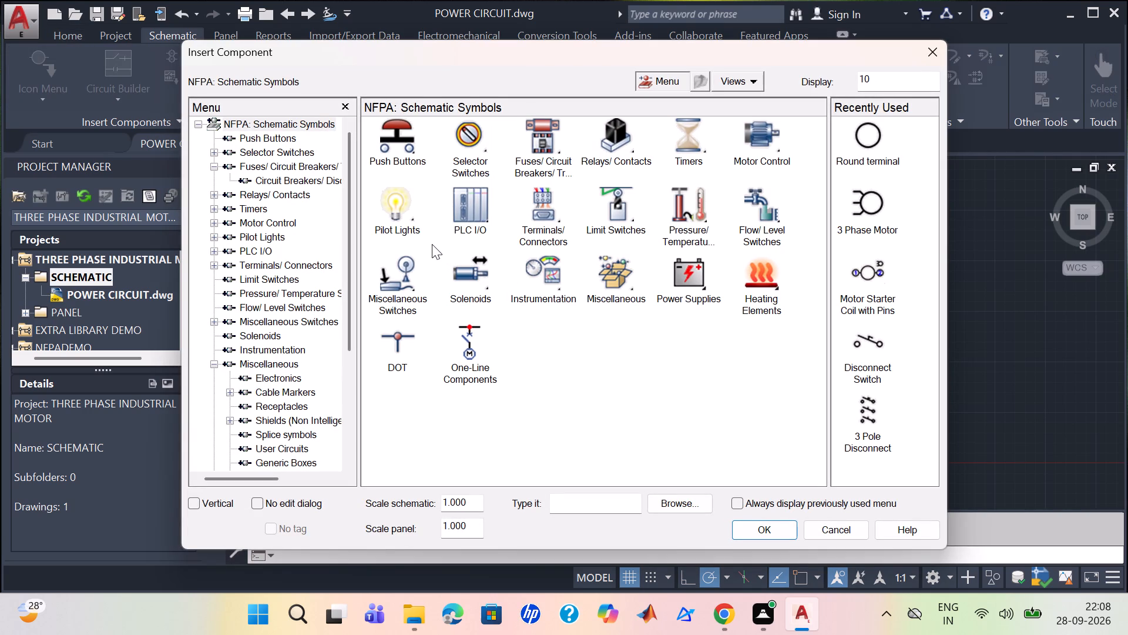
left_click(385, 210)
left_click(388, 212)
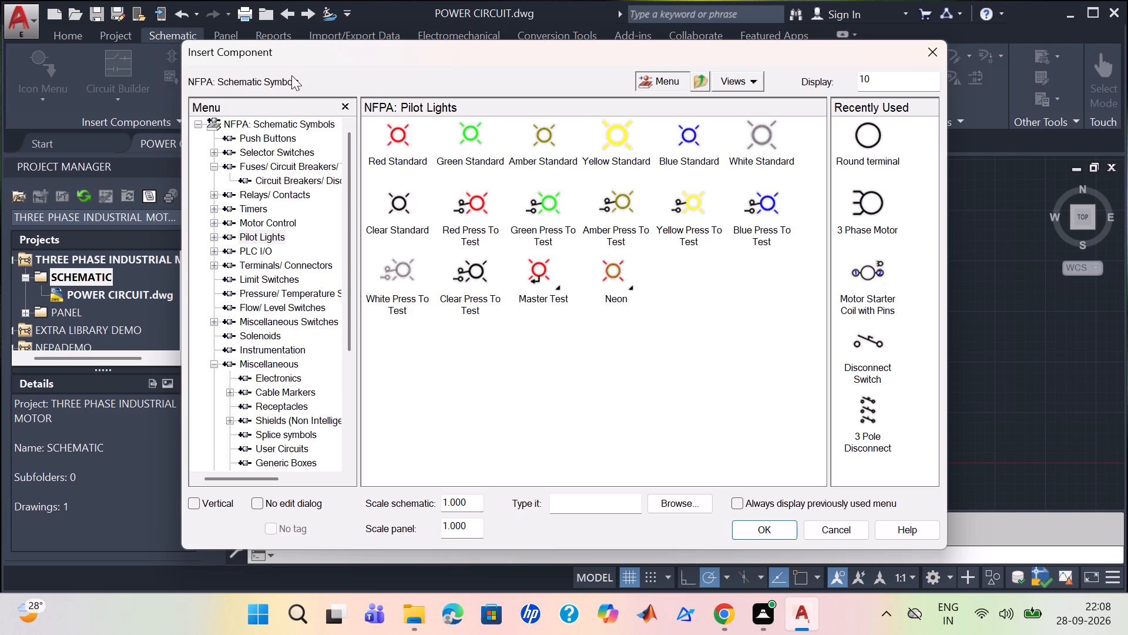
left_click(294, 119)
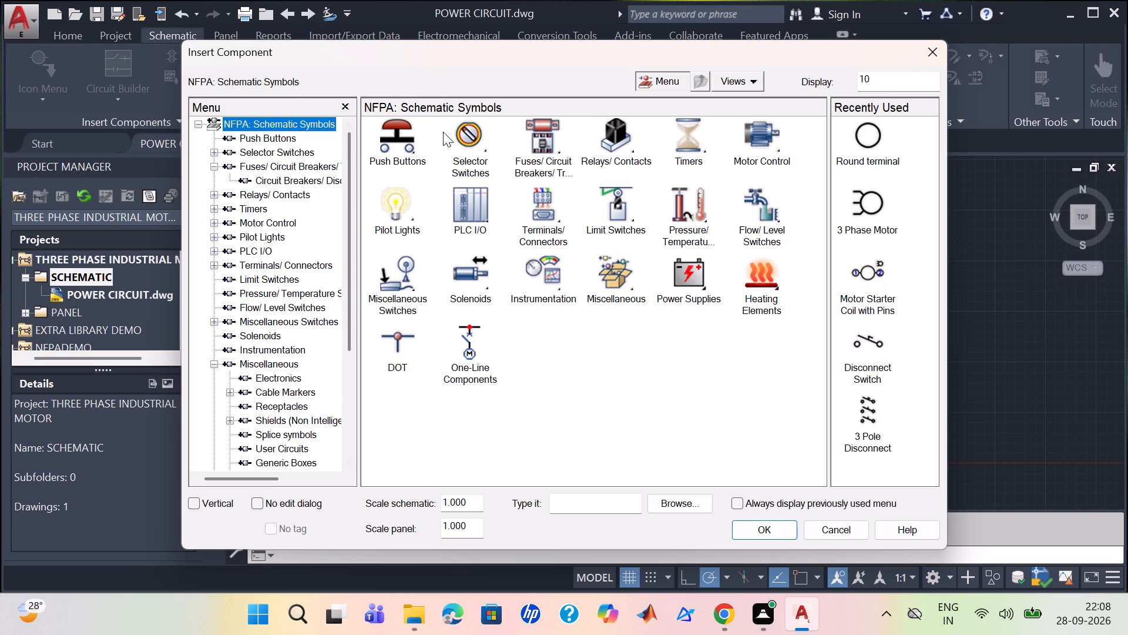
double_click(478, 148)
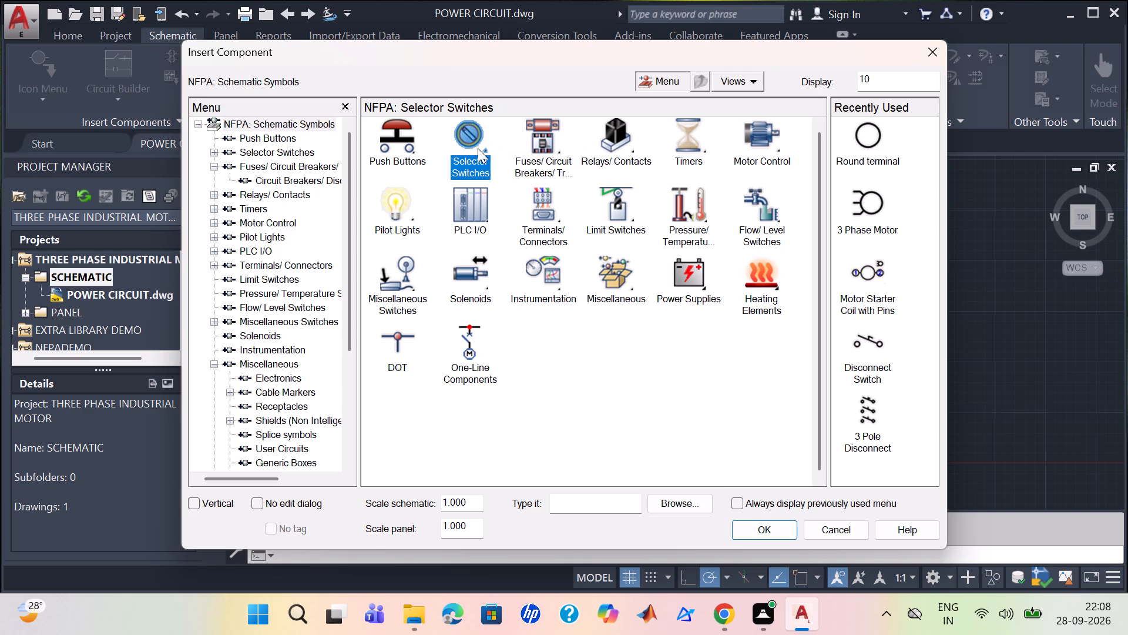
left_click(274, 142)
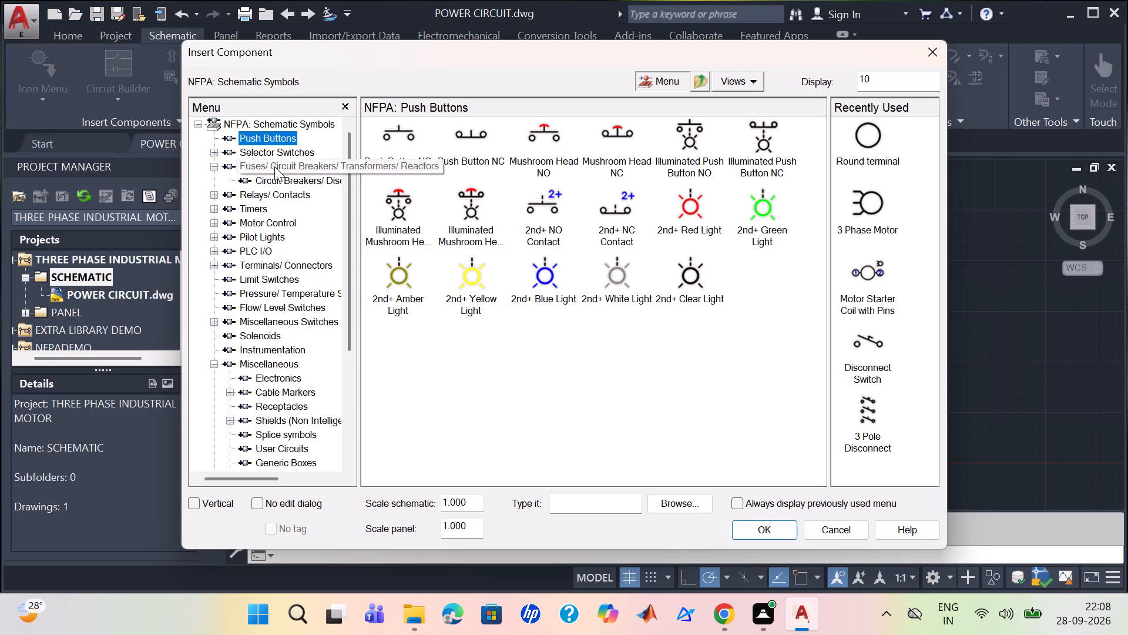
left_click(280, 152)
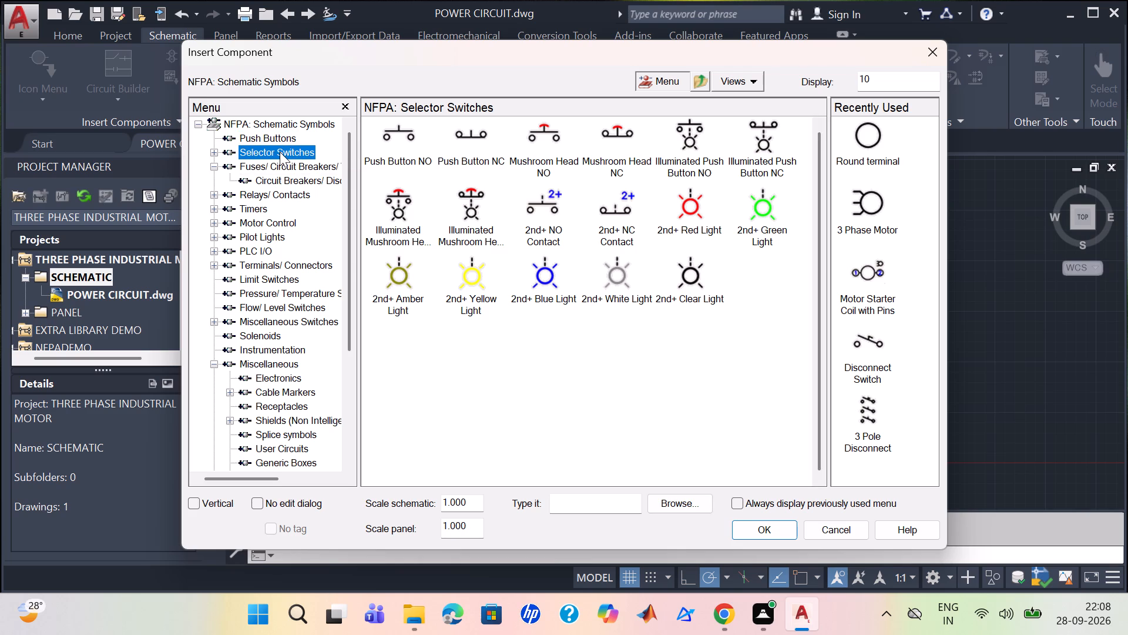
left_click(280, 163)
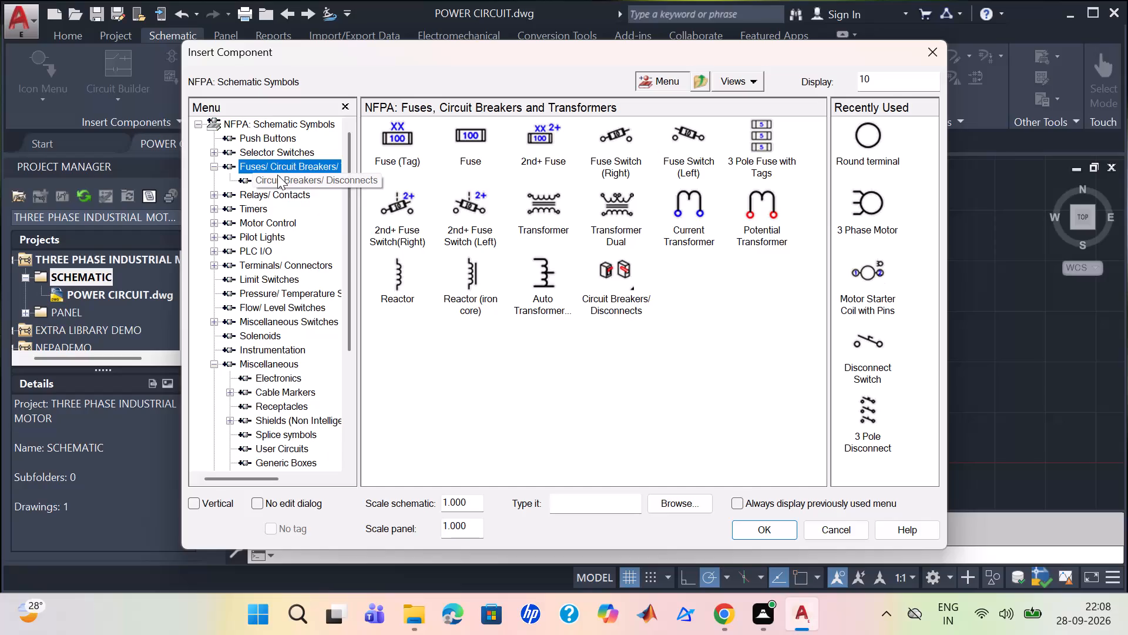
left_click(277, 175)
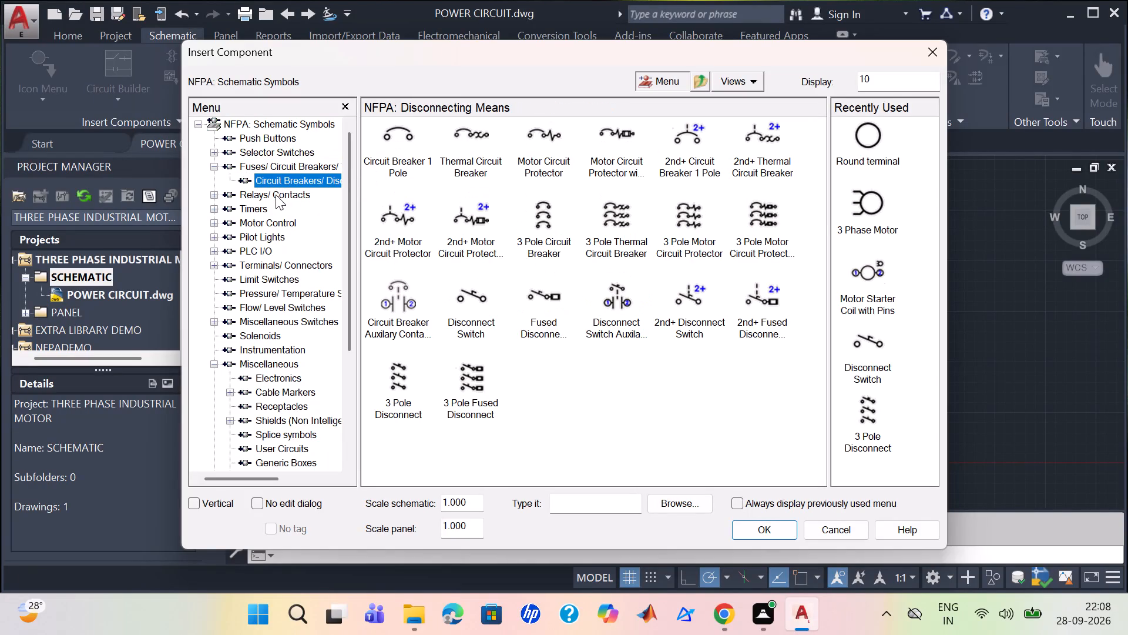
Examine the Relays/Contacts, Timers and Motor Control symbol categories, including latching relay coils, OFF delay timers and breakers/disconnects.
left_click(276, 195)
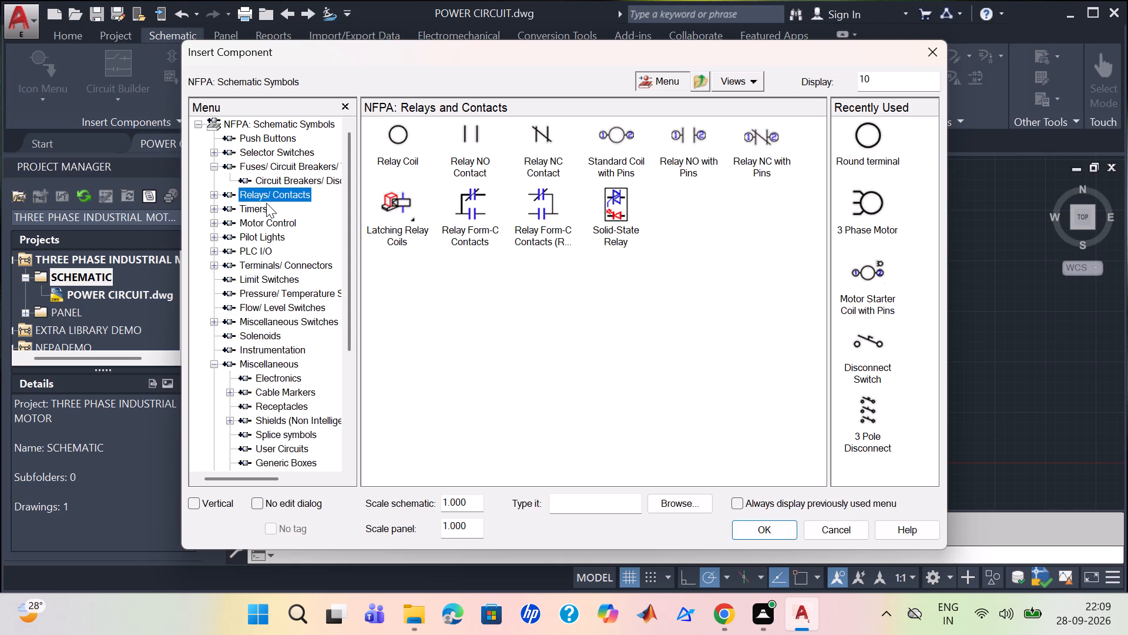
left_click(261, 207)
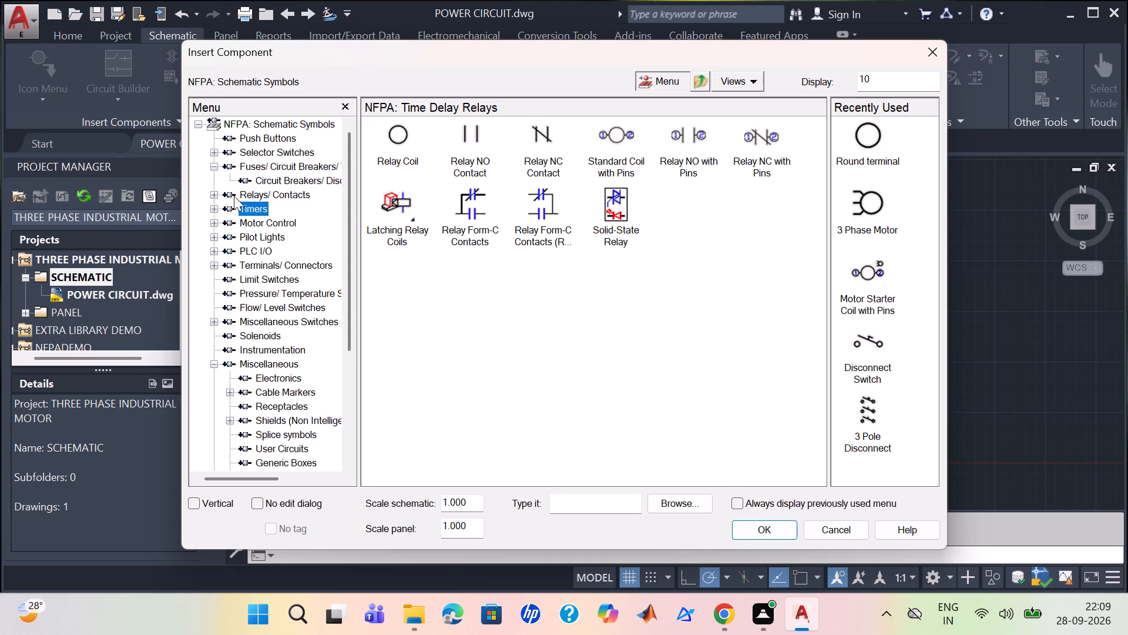
left_click(213, 193)
left_click(285, 210)
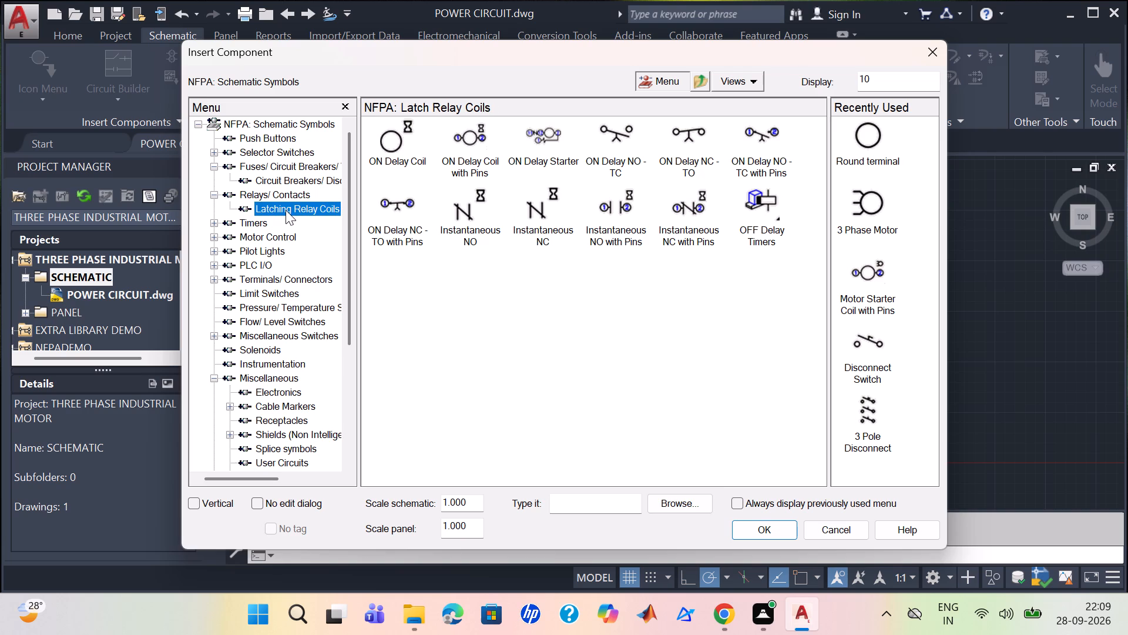
left_click(254, 222)
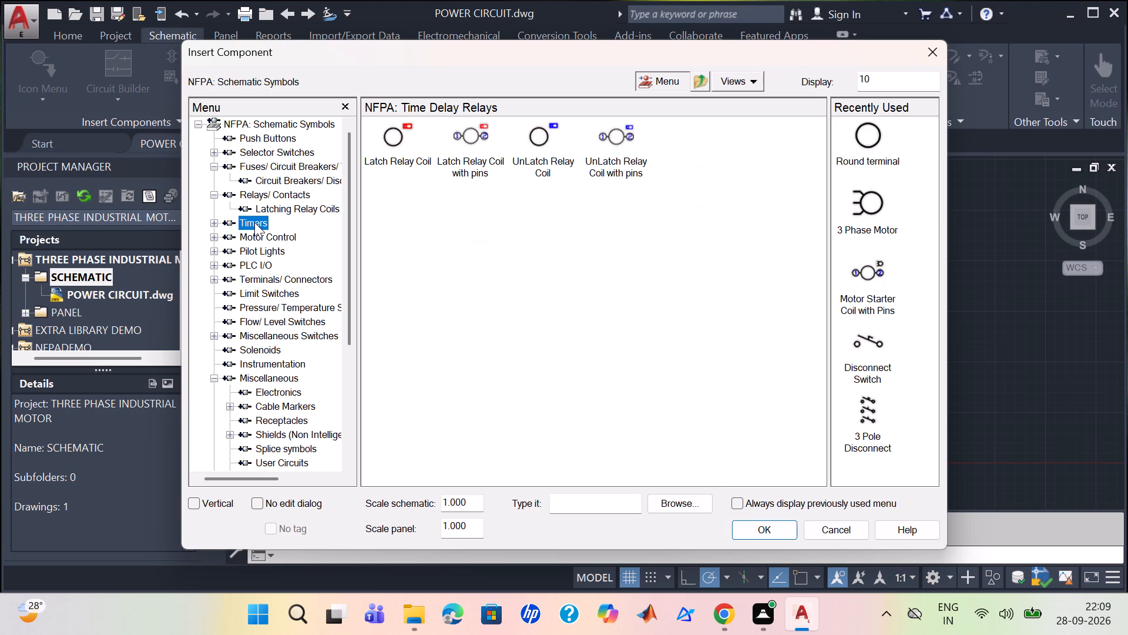
left_click(215, 225)
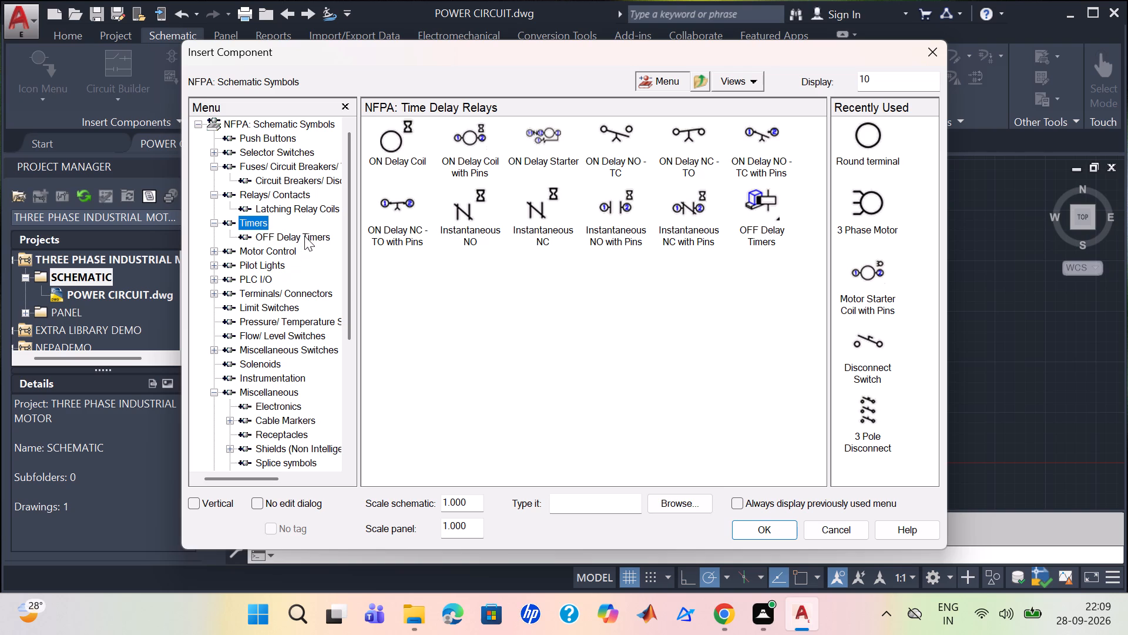
left_click(304, 236)
left_click(305, 236)
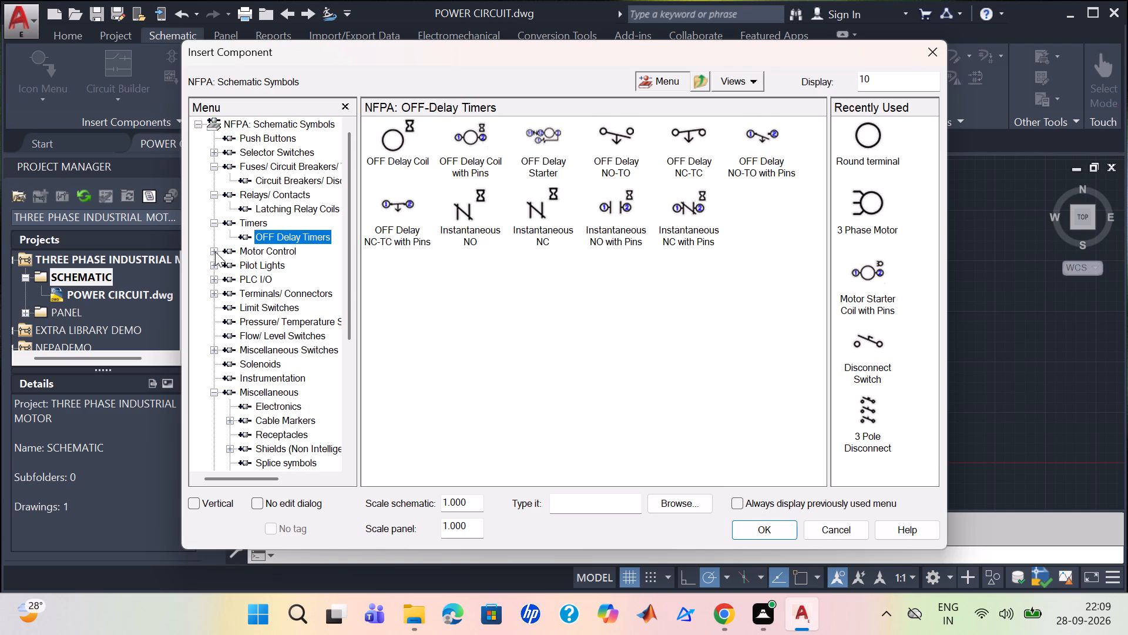
left_click(215, 252)
left_click(251, 248)
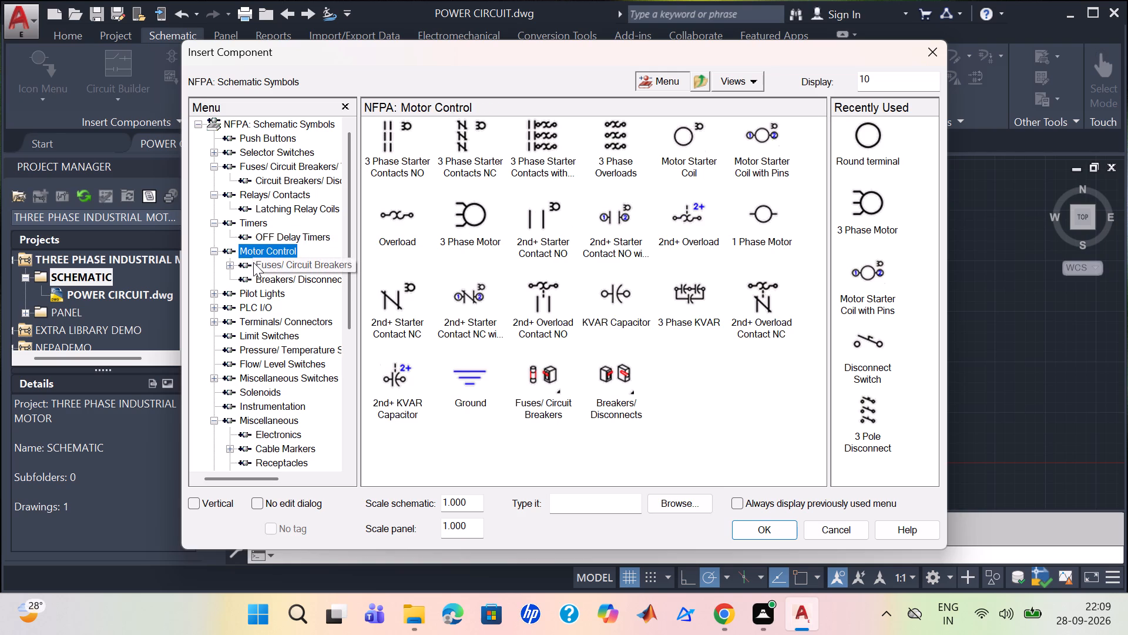
left_click(229, 264)
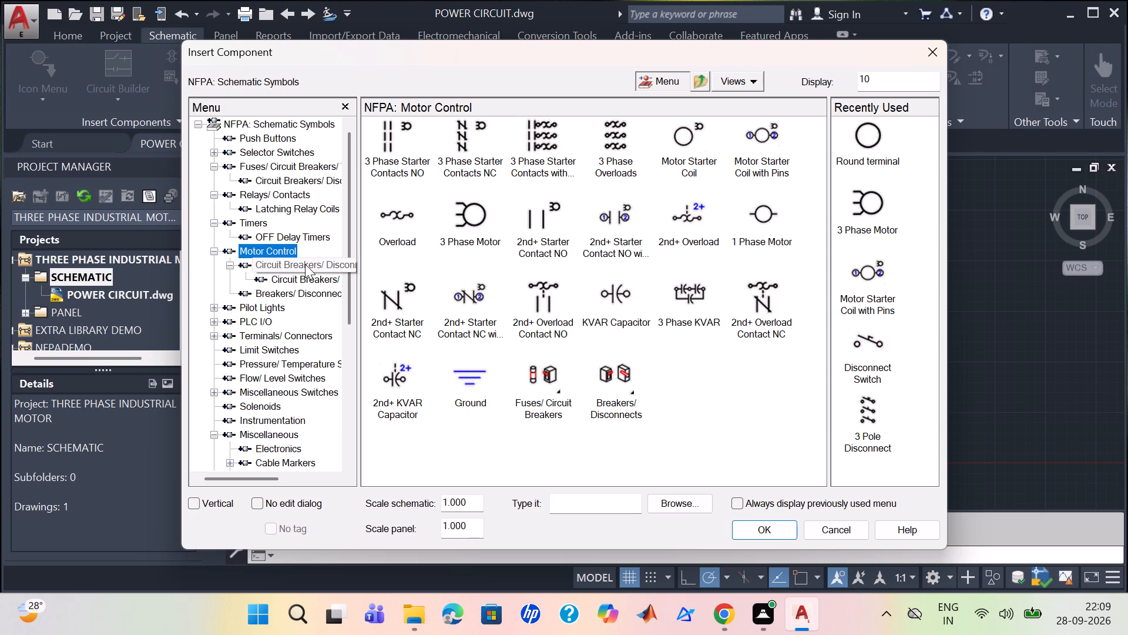
left_click(305, 264)
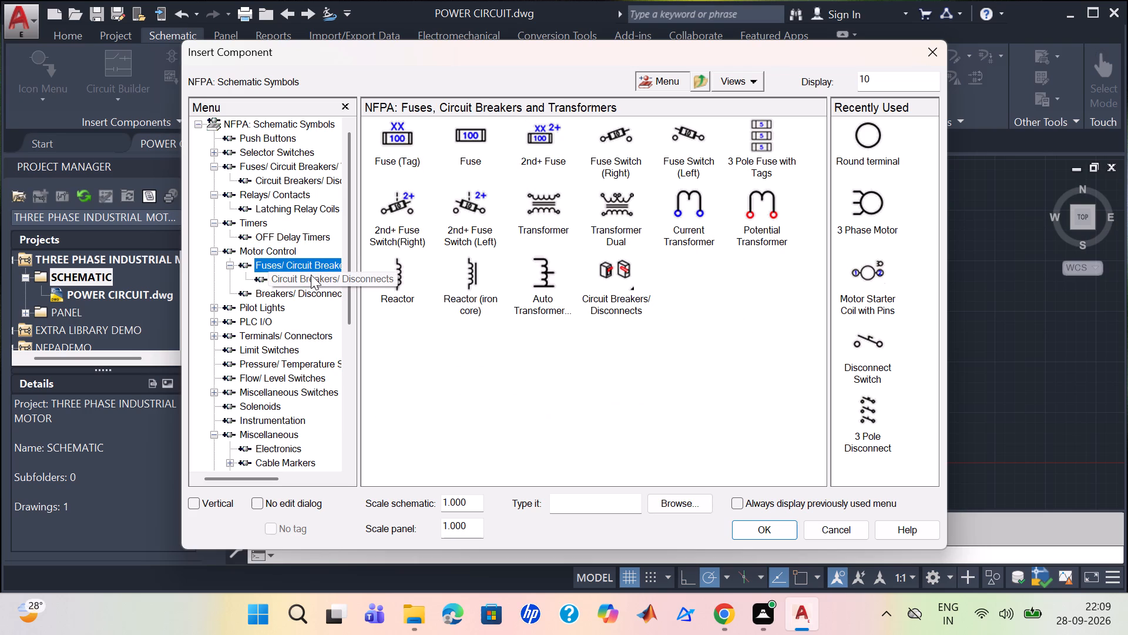
left_click(311, 275)
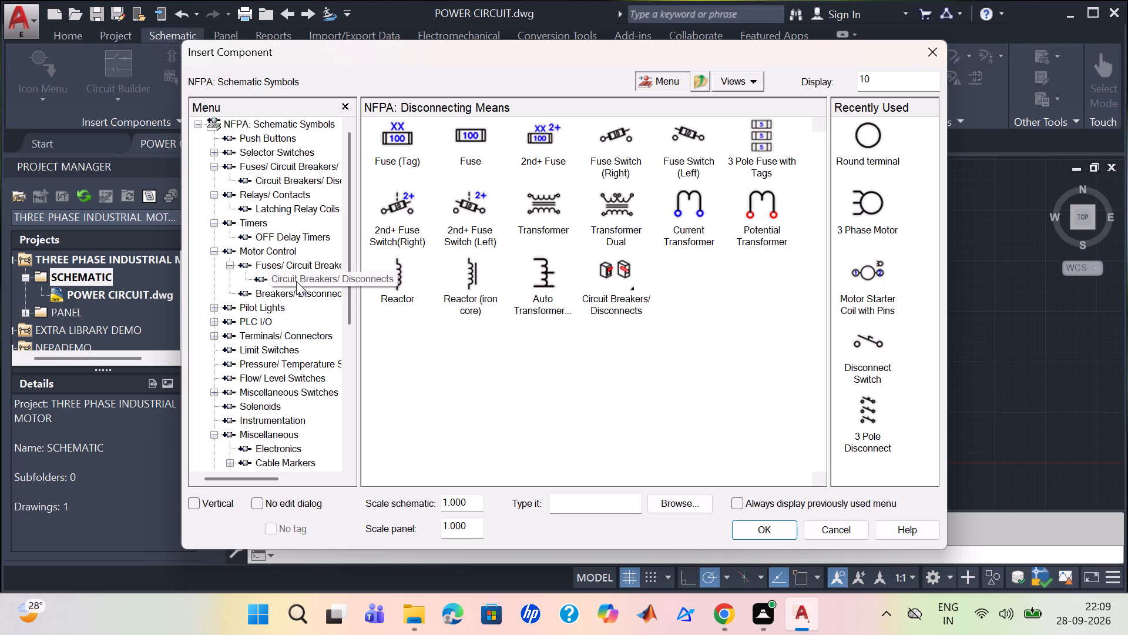
left_click(283, 292)
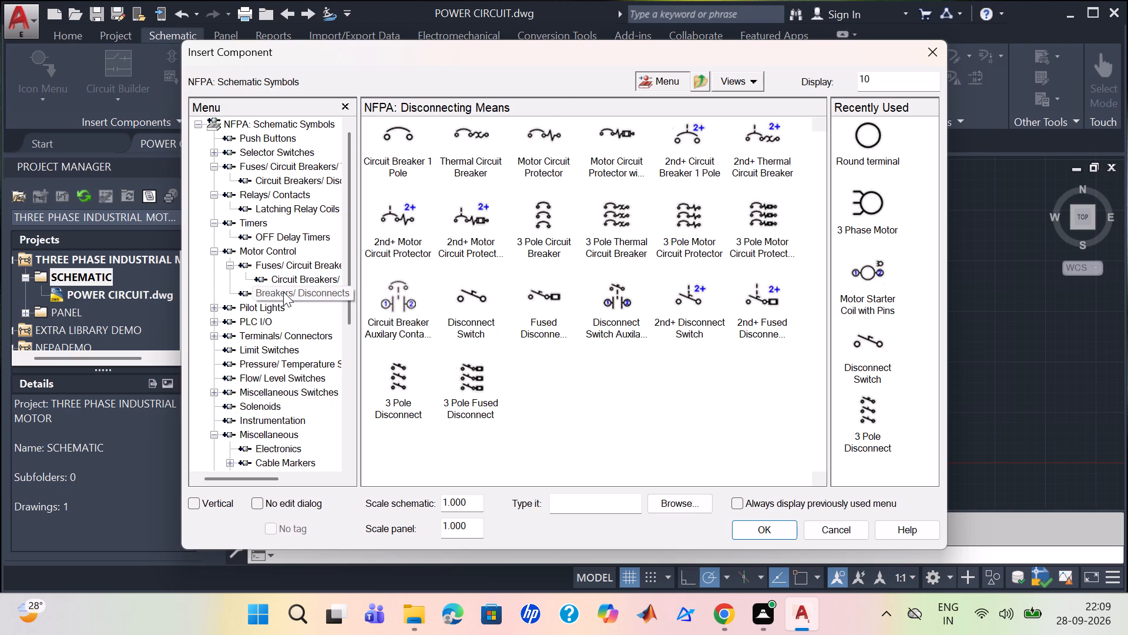
double_click(283, 292)
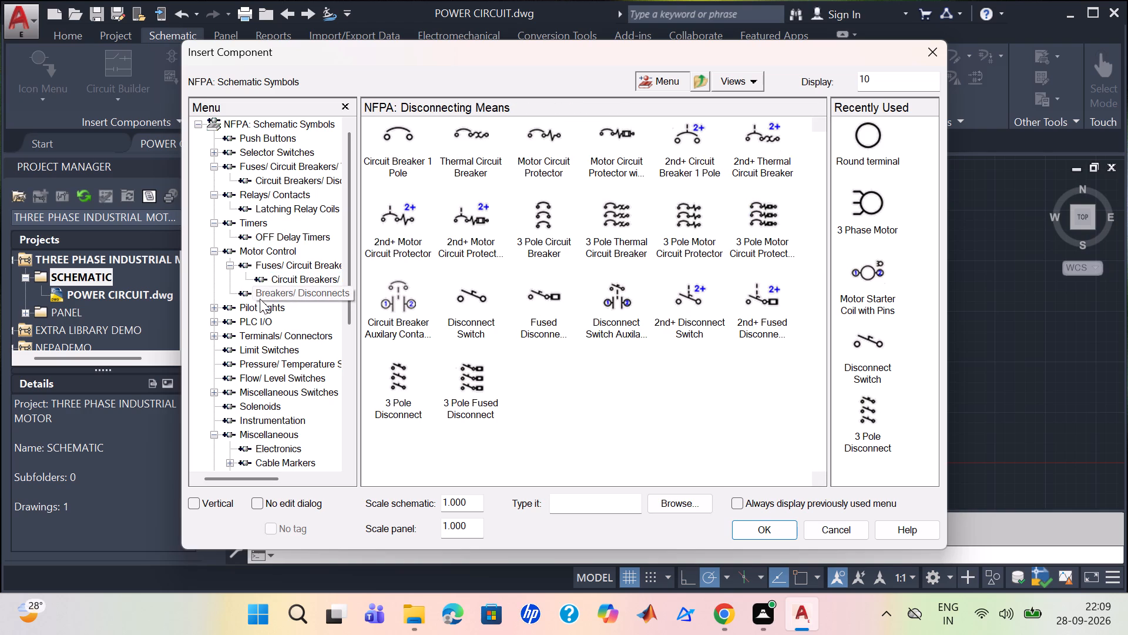
Examine the Pilot Lights symbol category with its Master Test and Neon groups, plus the PLC I/O Fixed Units category.
left_click(249, 303)
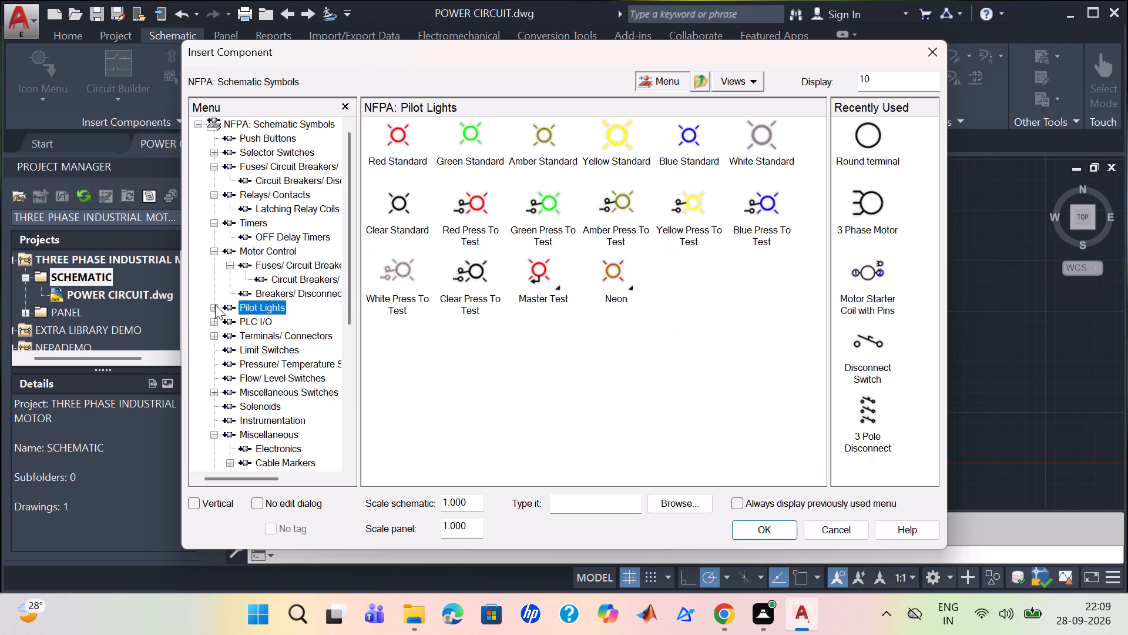
left_click(215, 305)
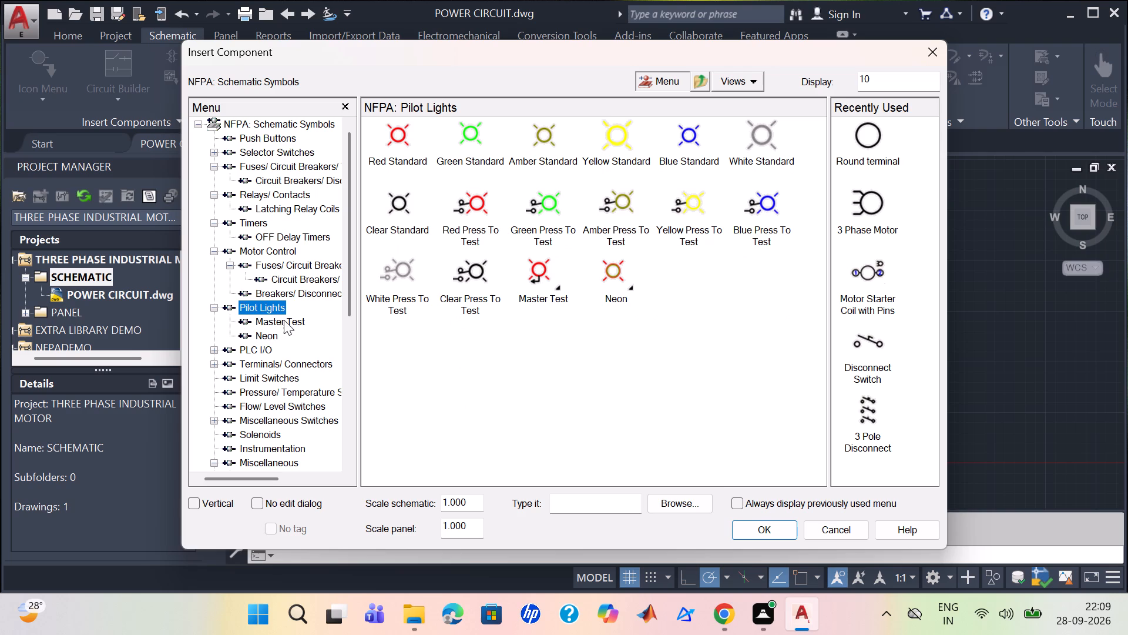
left_click(284, 323)
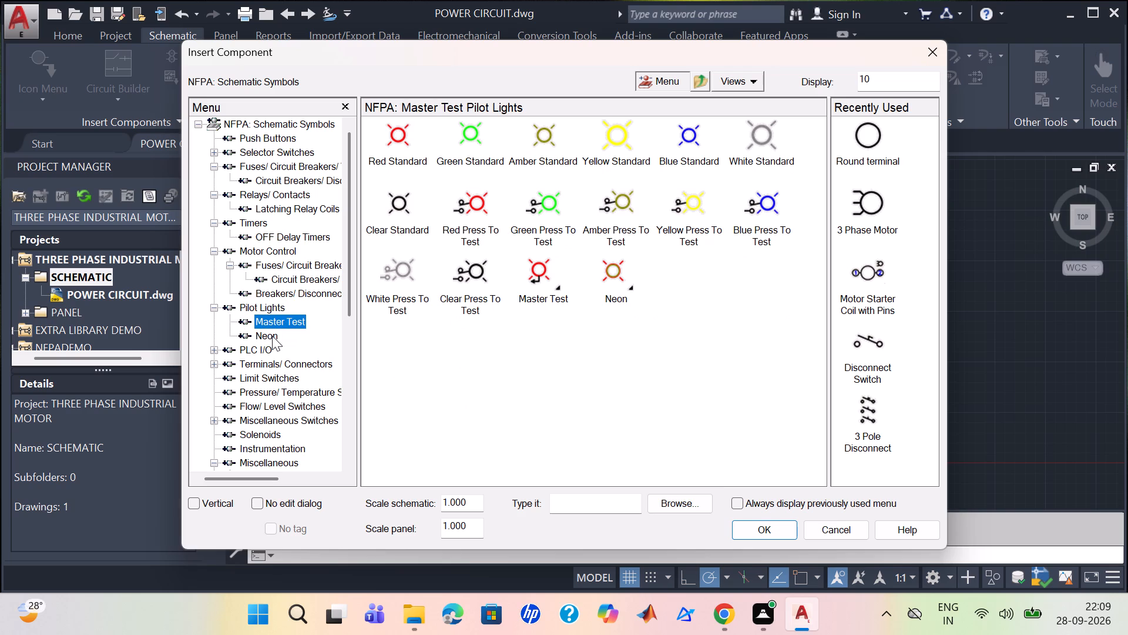
left_click(266, 335)
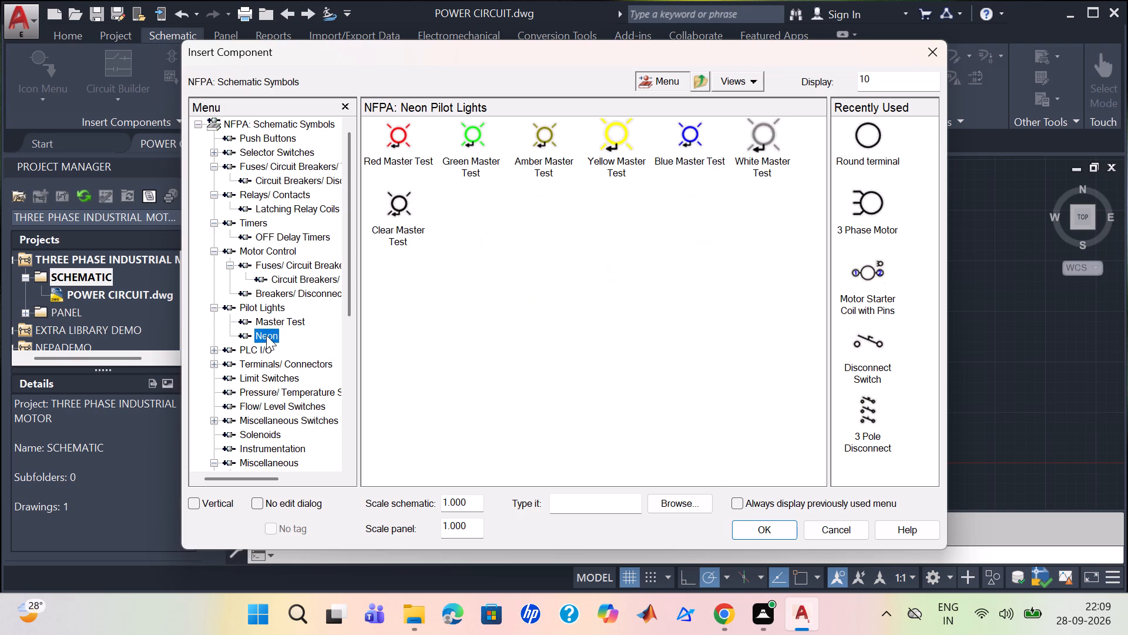
left_click(211, 349)
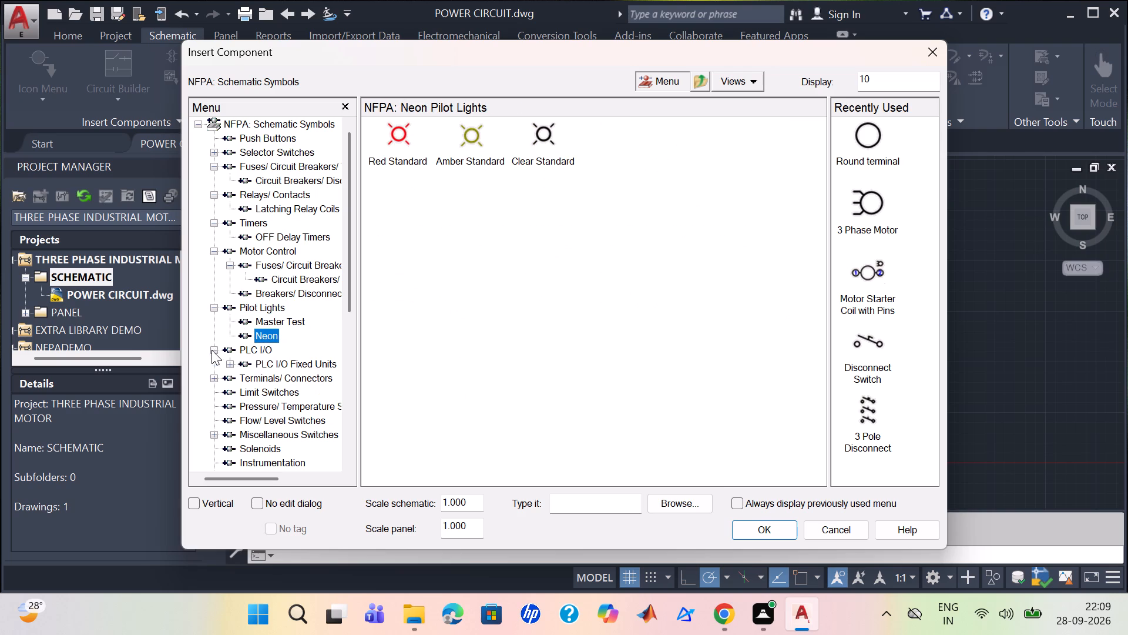
left_click_drag(351, 292, 352, 293)
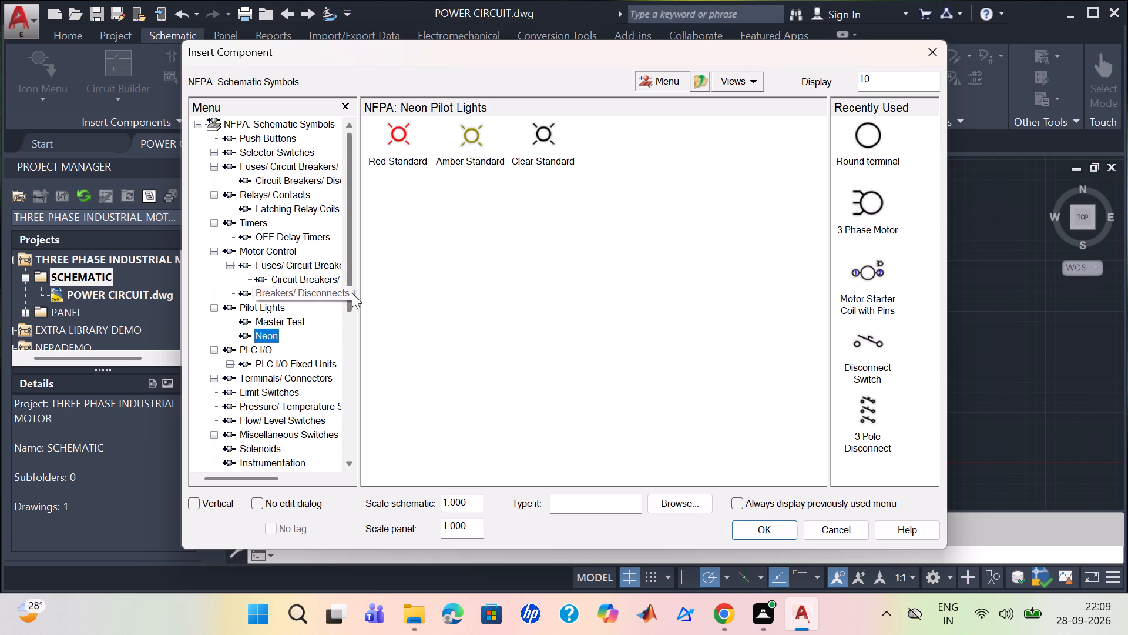
left_click_drag(352, 293, 351, 322)
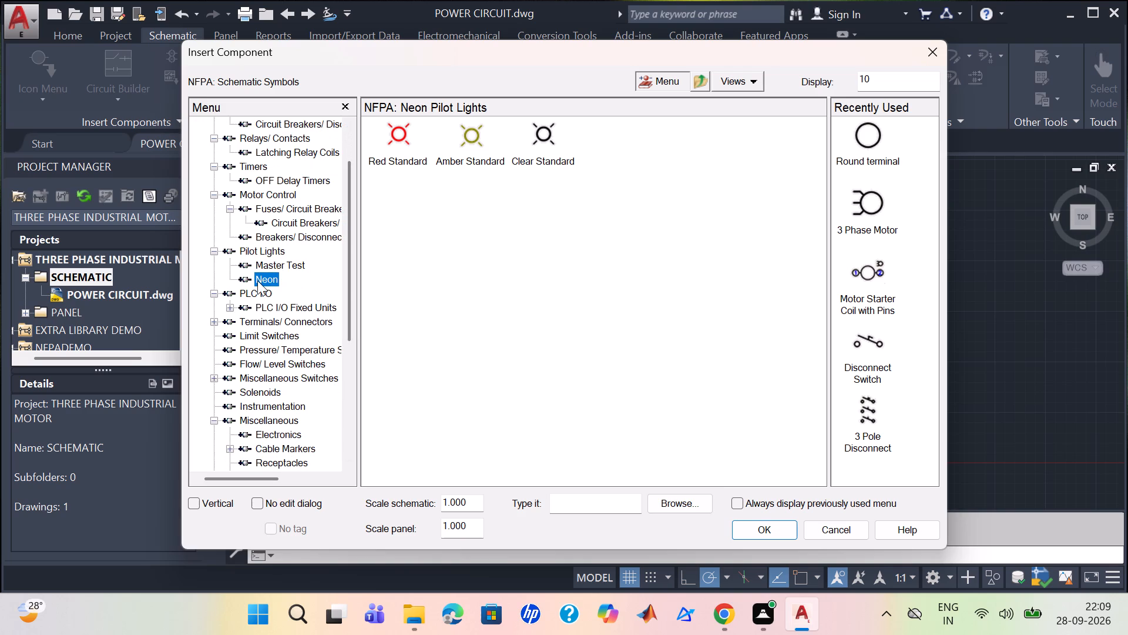
left_click(291, 308)
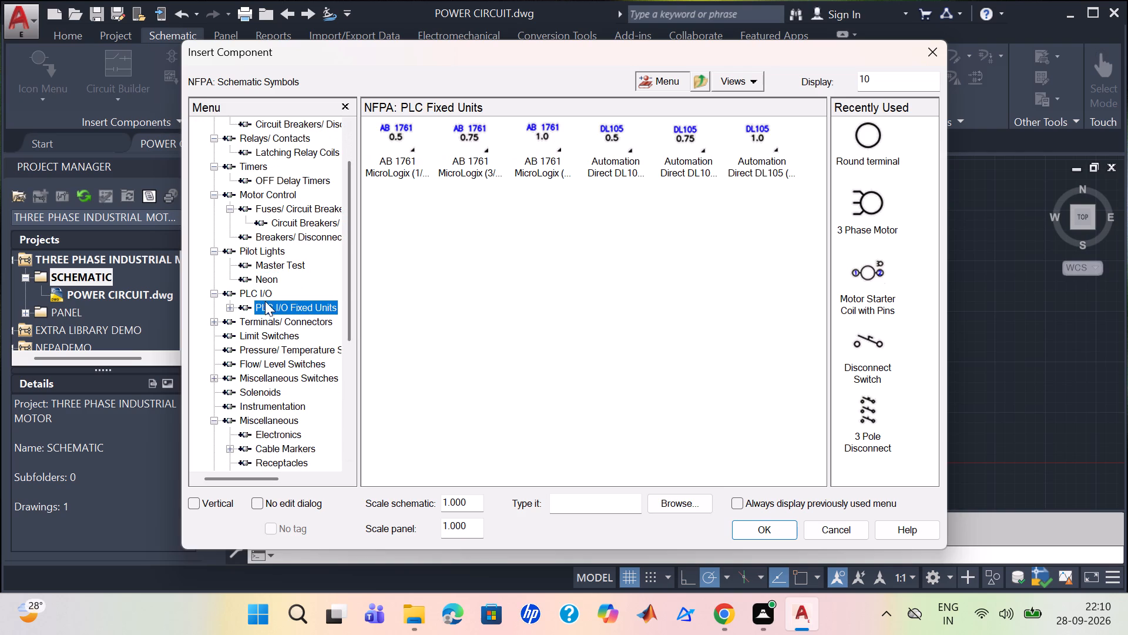
left_click(231, 309)
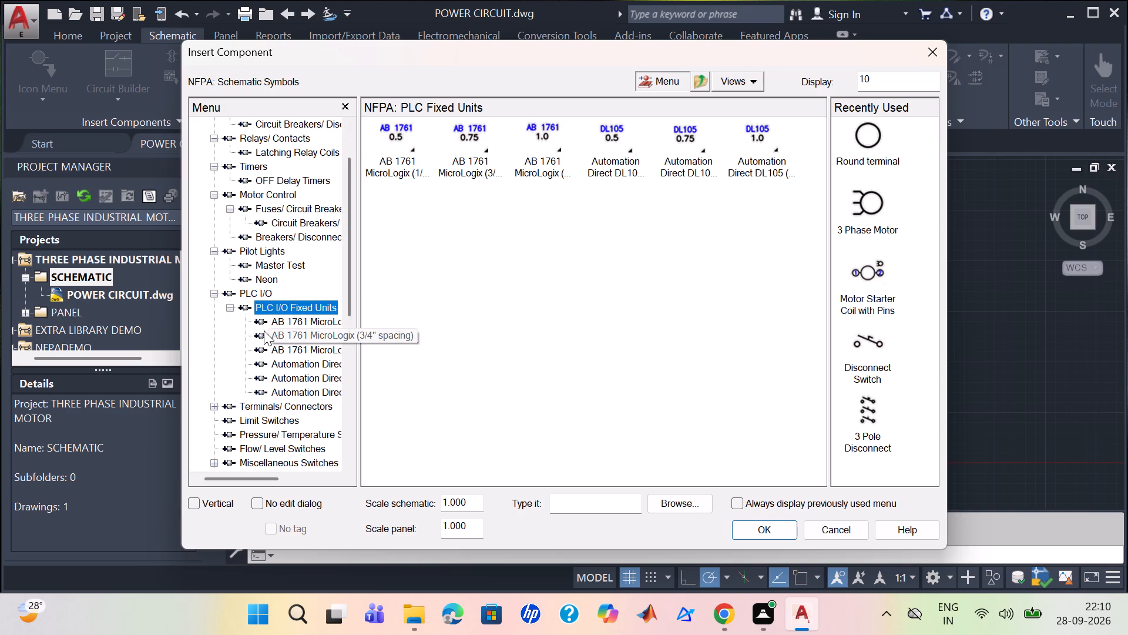
scroll(246, 322, "down", 1)
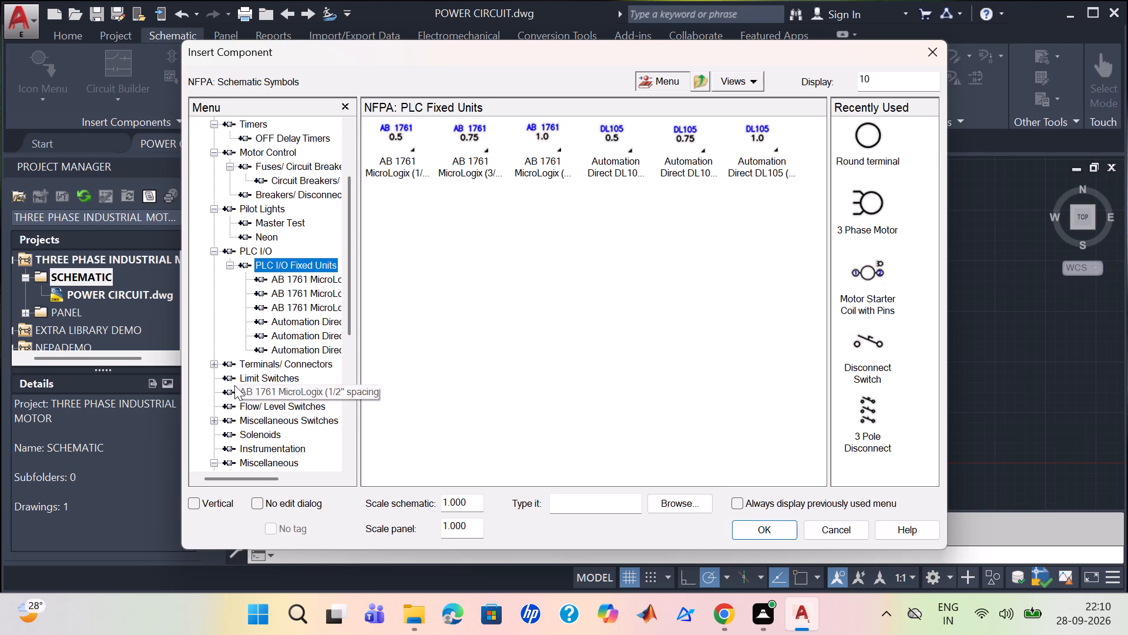
Examine the Terminals/Connectors symbols, including in-line wire labels, power distribution blocks, and connectors with and without wire number changes.
left_click(214, 367)
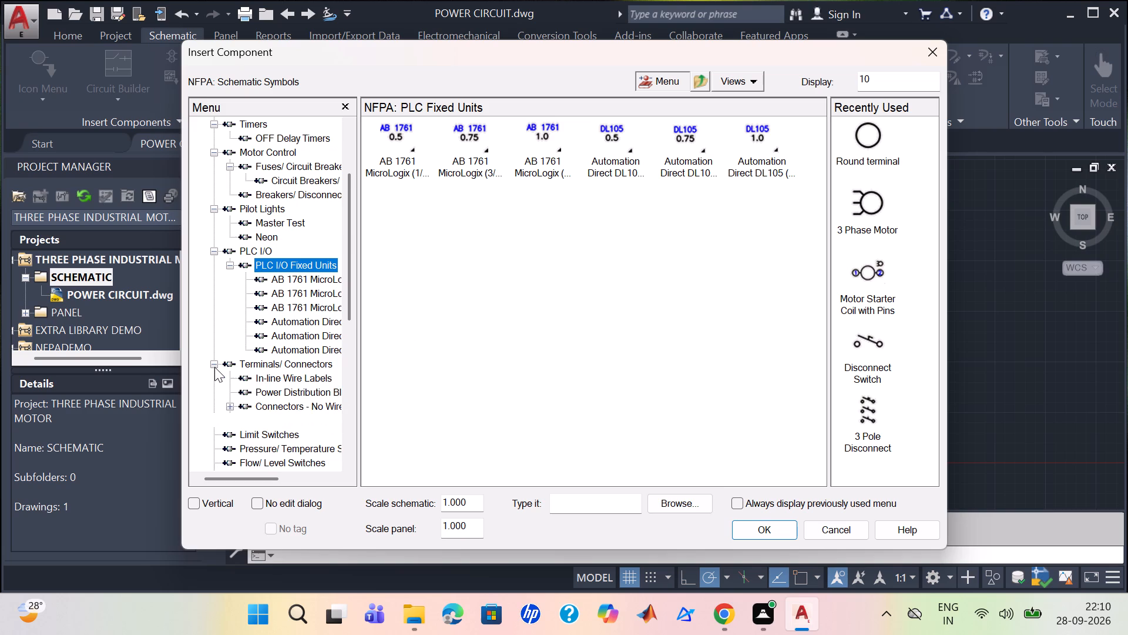
left_click(256, 363)
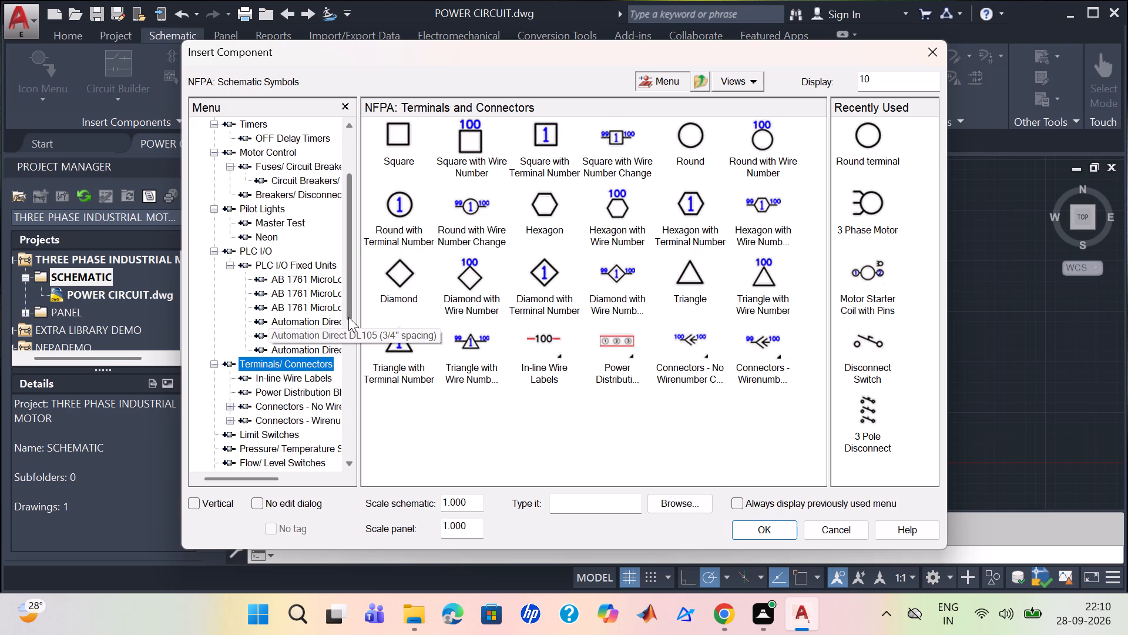
left_click_drag(350, 313, 346, 341)
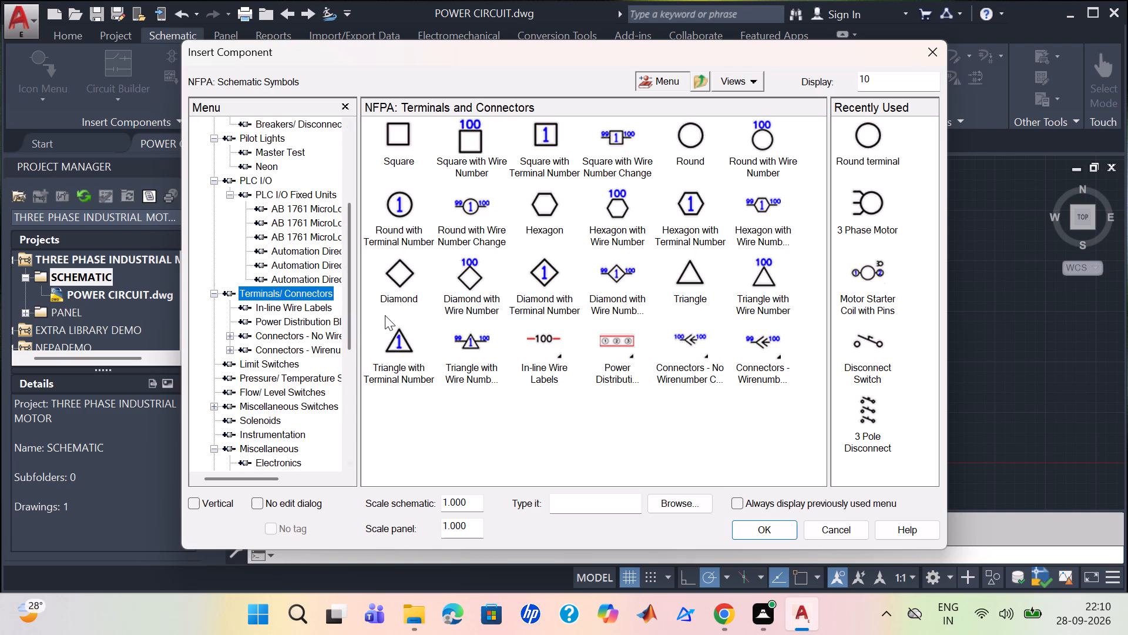
double_click(281, 306)
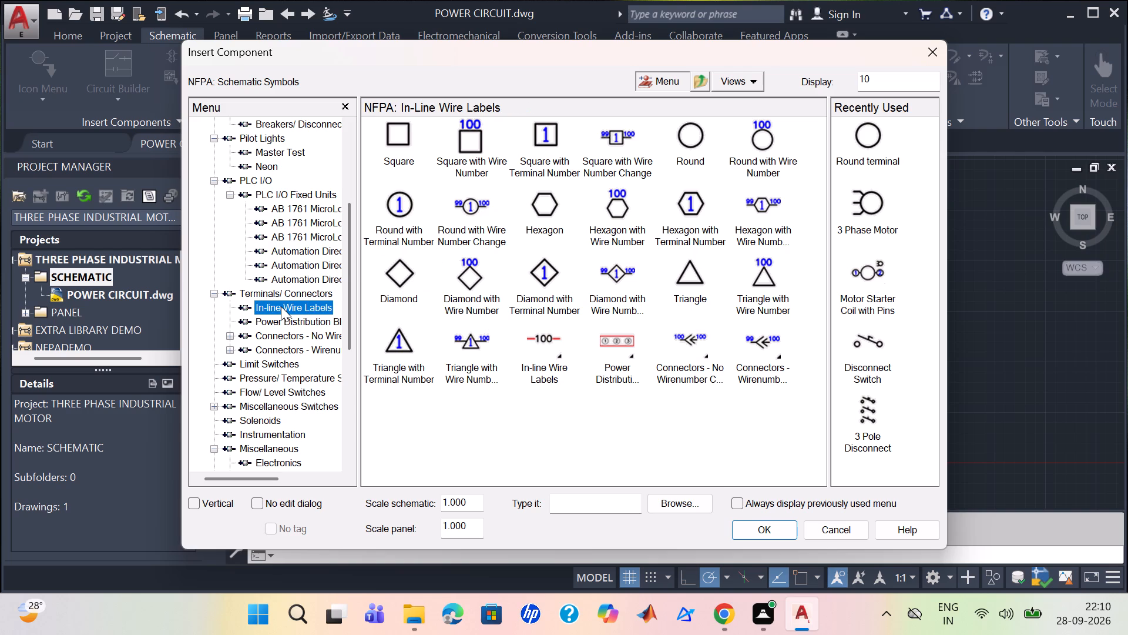
left_click(284, 322)
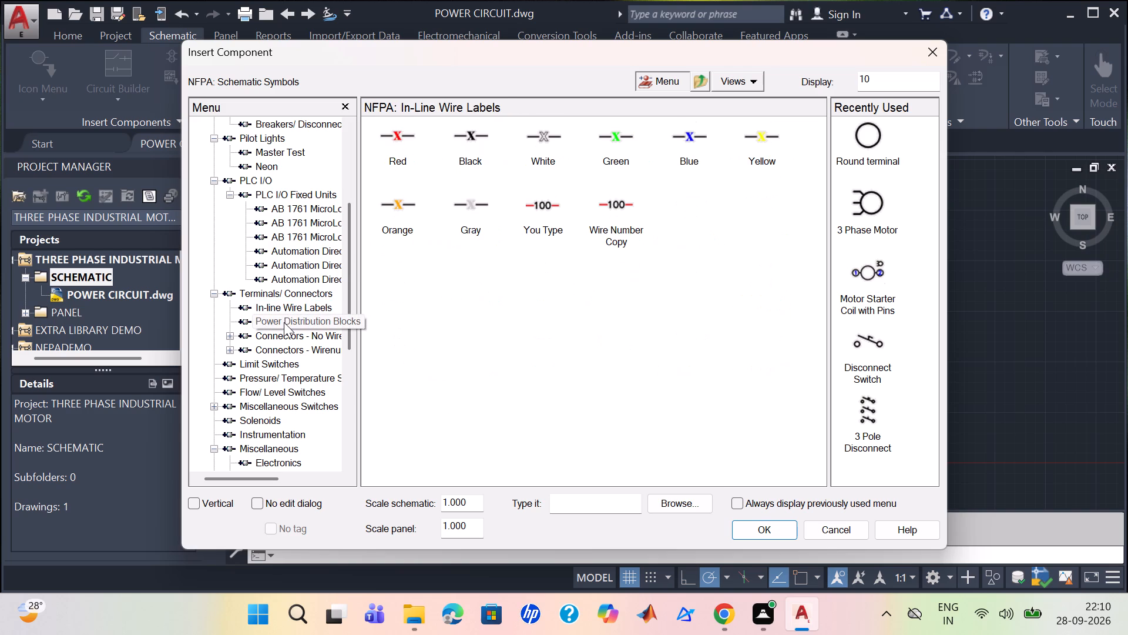
left_click(280, 335)
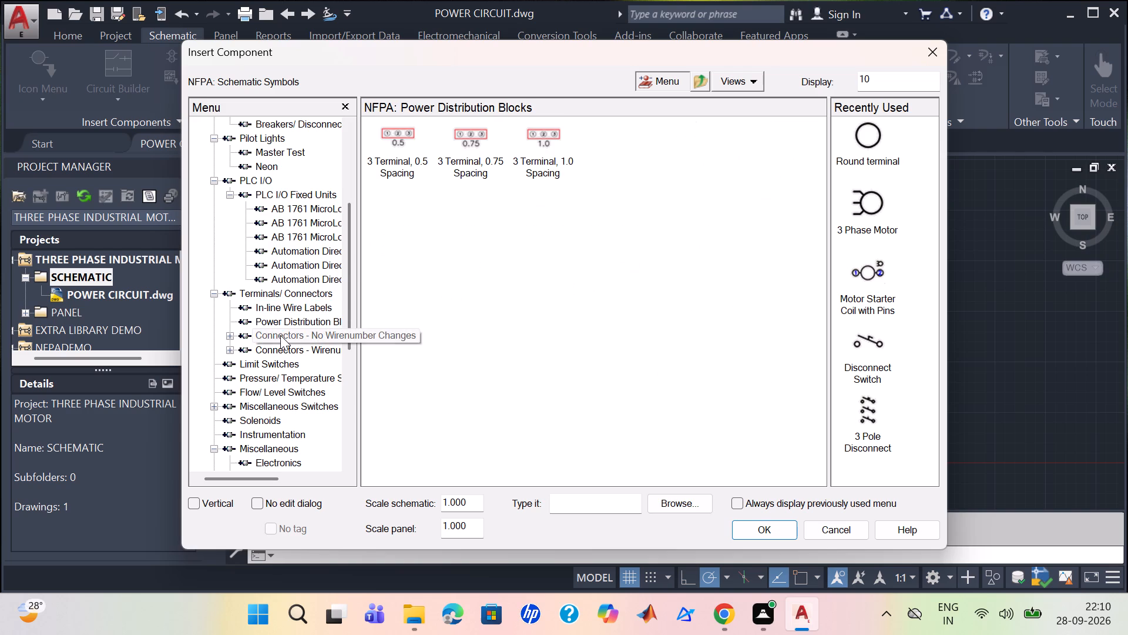
left_click(230, 338)
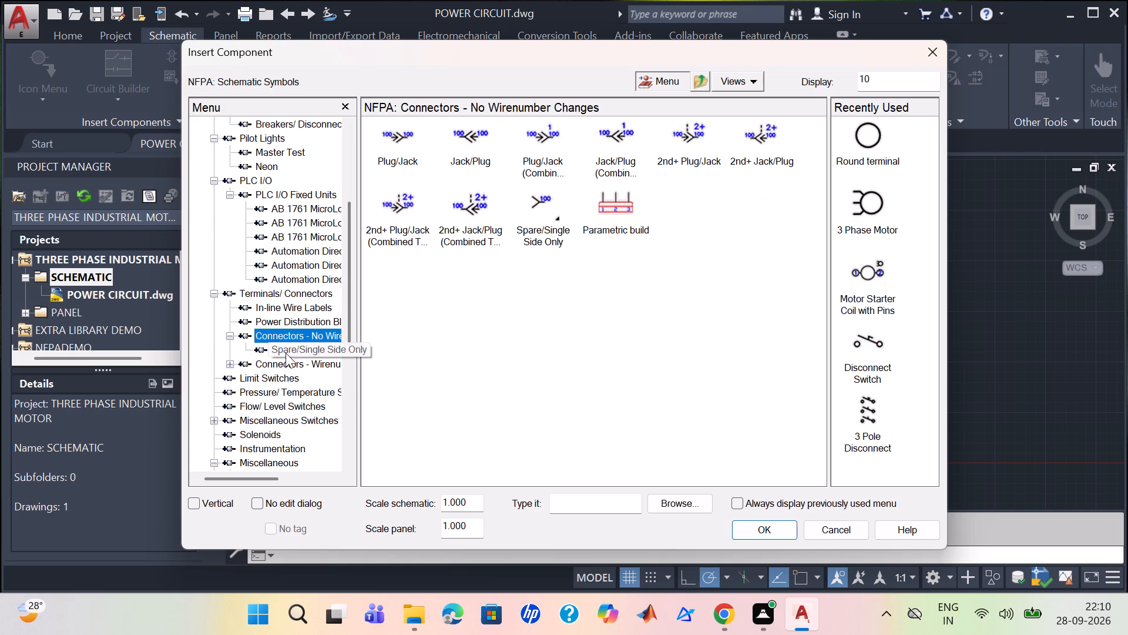
left_click(293, 353)
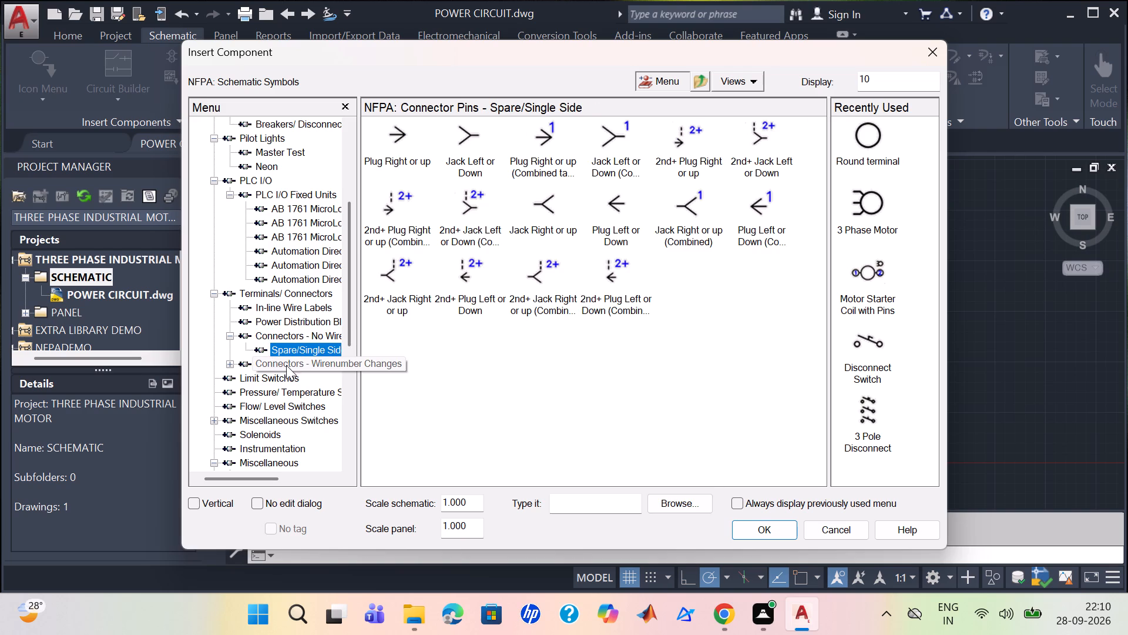
left_click(230, 362)
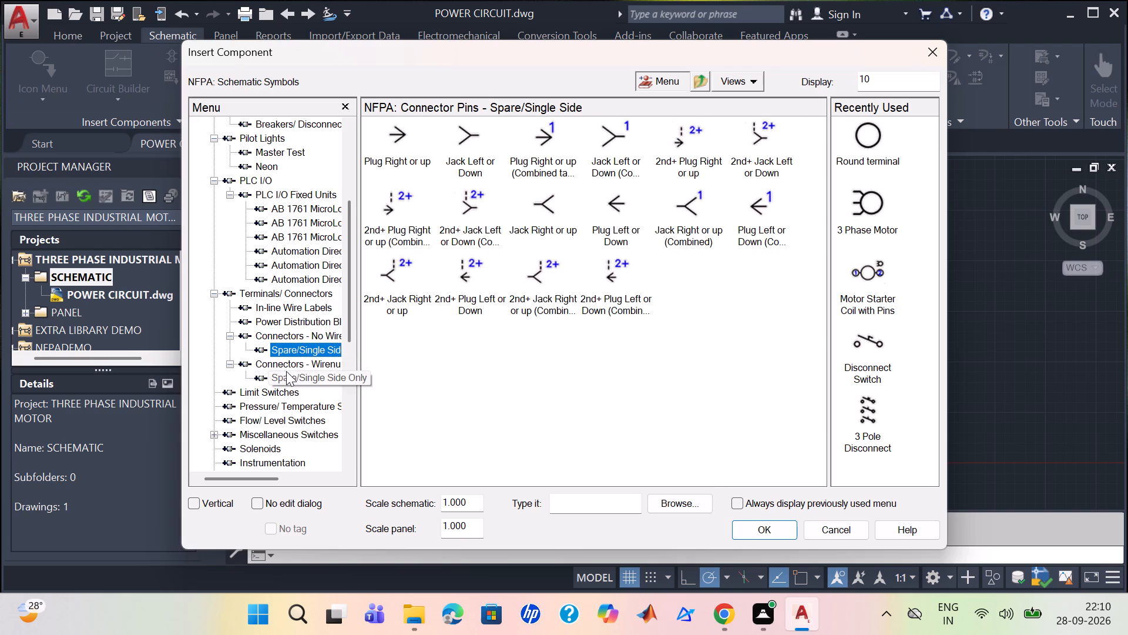
left_click(296, 368)
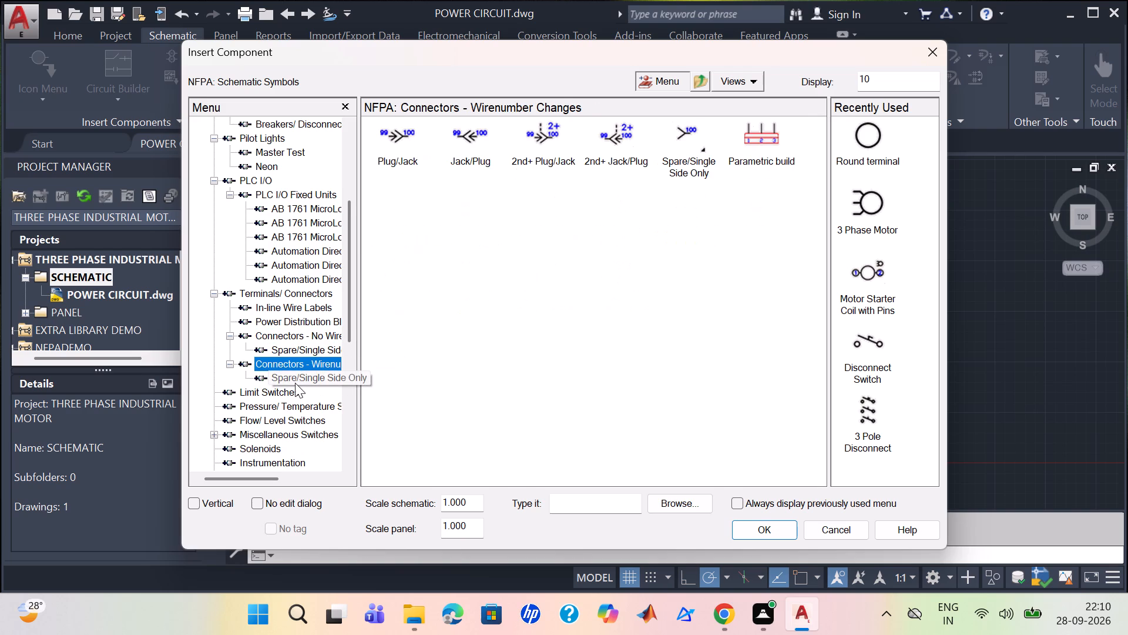
left_click(295, 381)
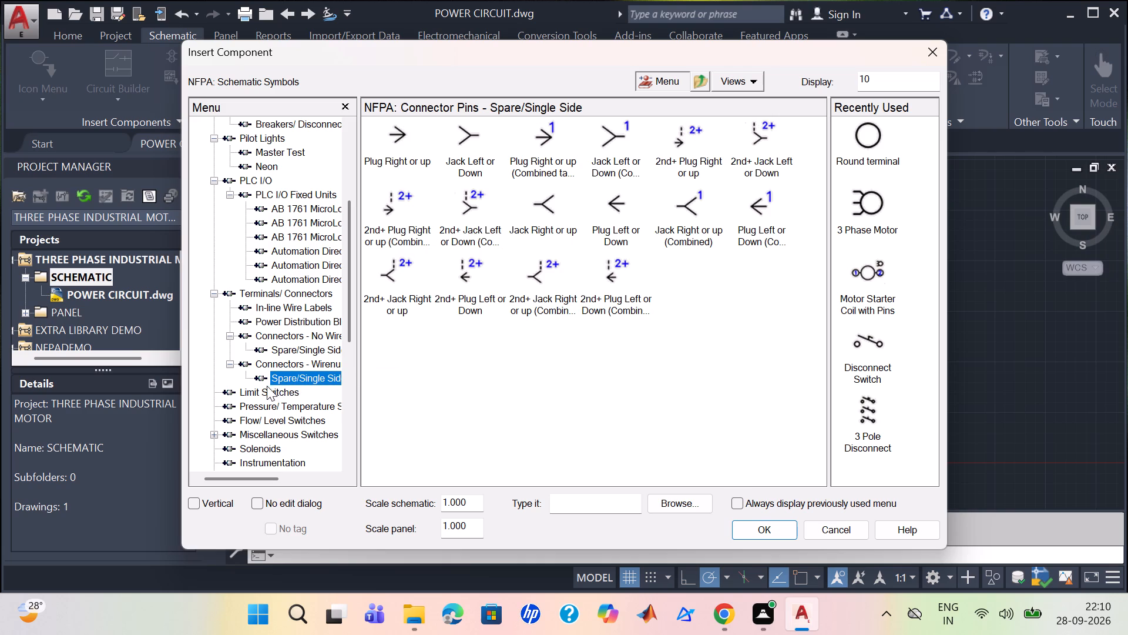
Insert a Limit Switch, NO symbol on the second branch's red wire, tag it Q10, and accept it with repeated insertion.
left_click(251, 387)
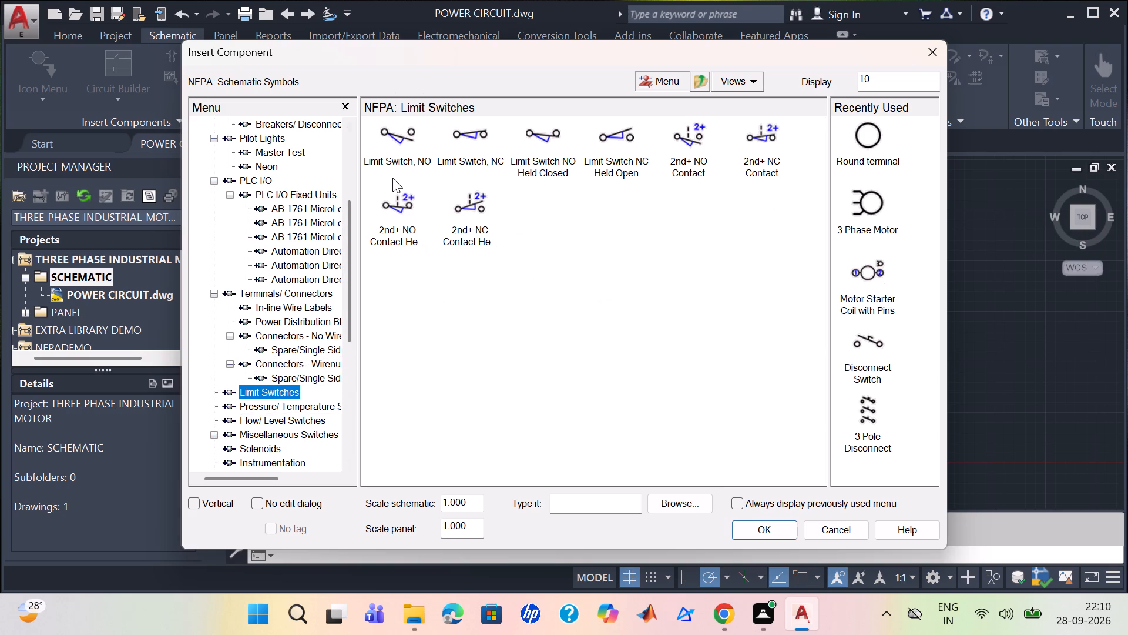
double_click(407, 143)
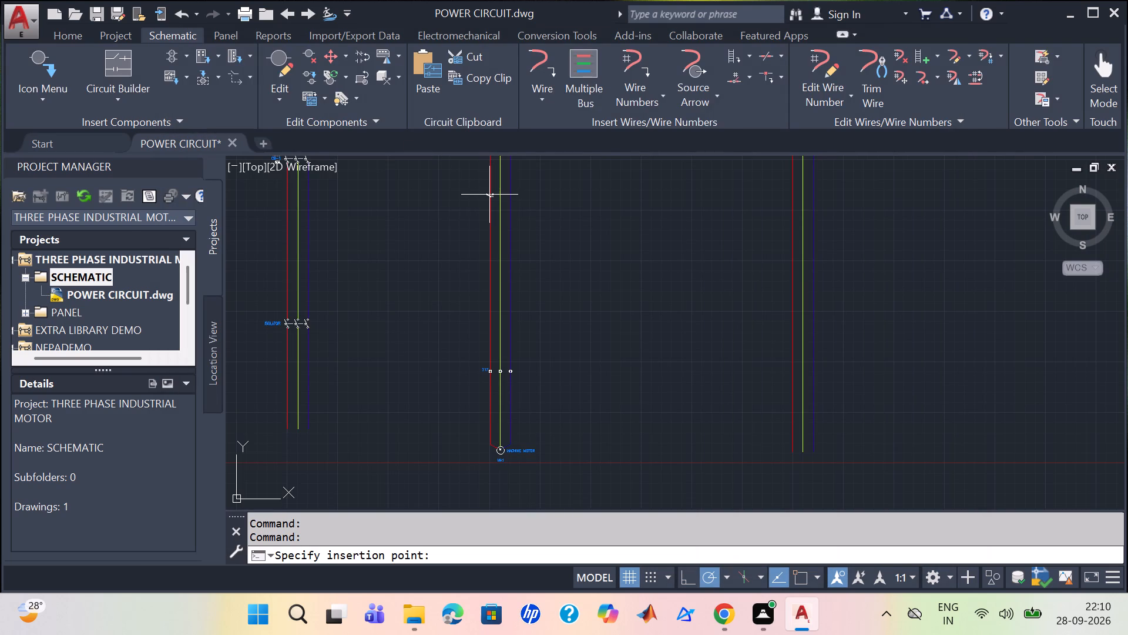
scroll(489, 195, "up", 1)
scroll(489, 195, "down", 2)
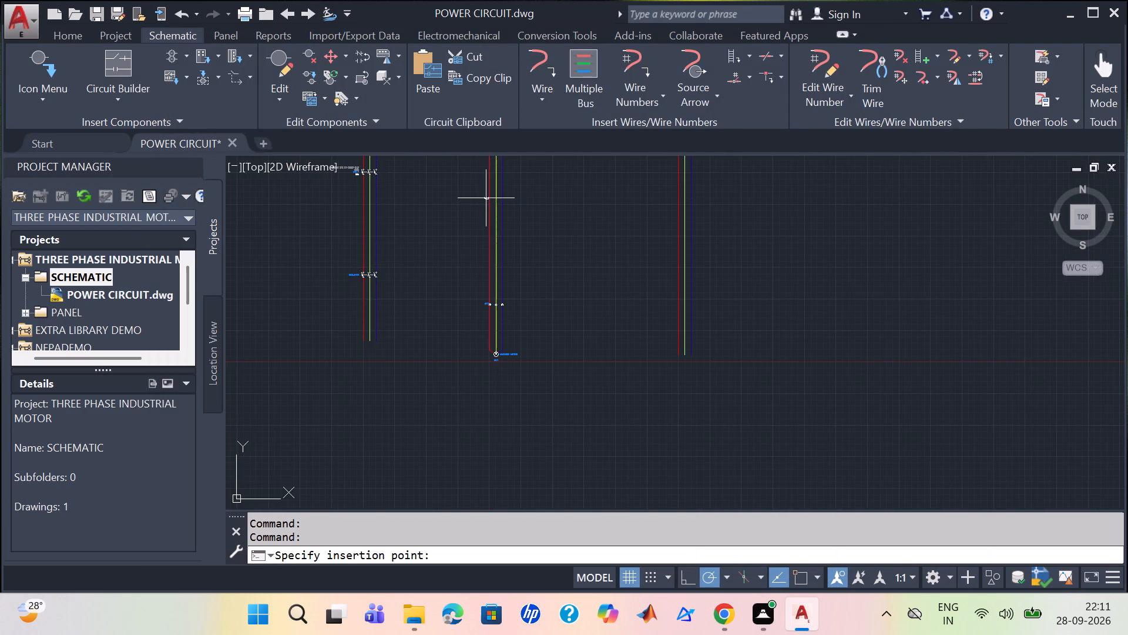
middle_click_drag(486, 198, 438, 385)
scroll(438, 385, "up", 1)
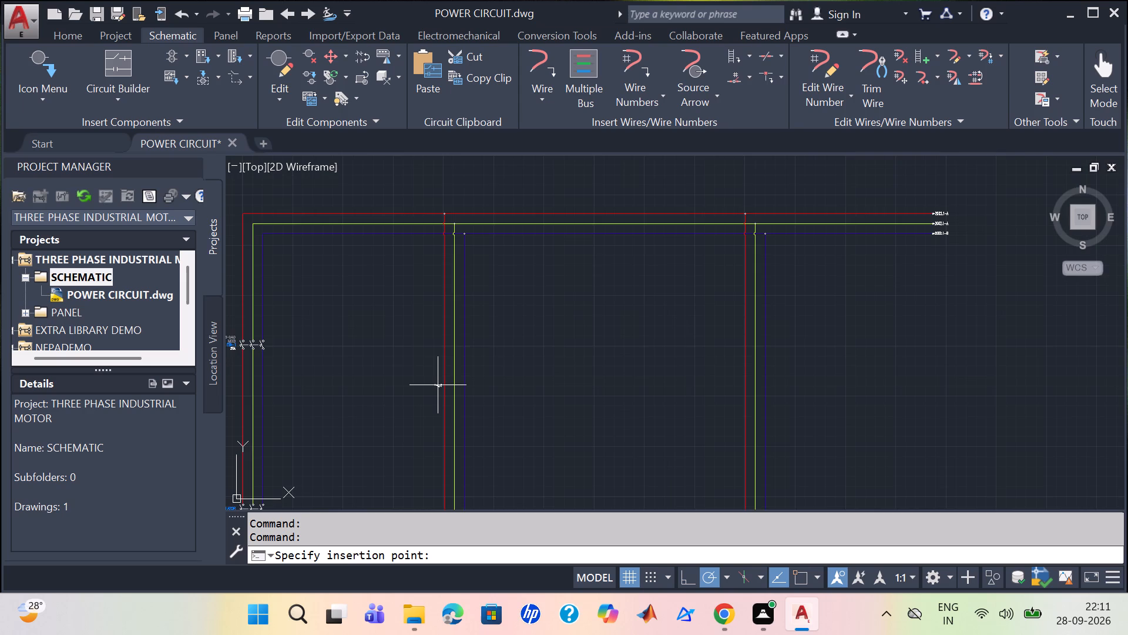
scroll(438, 385, "up", 1)
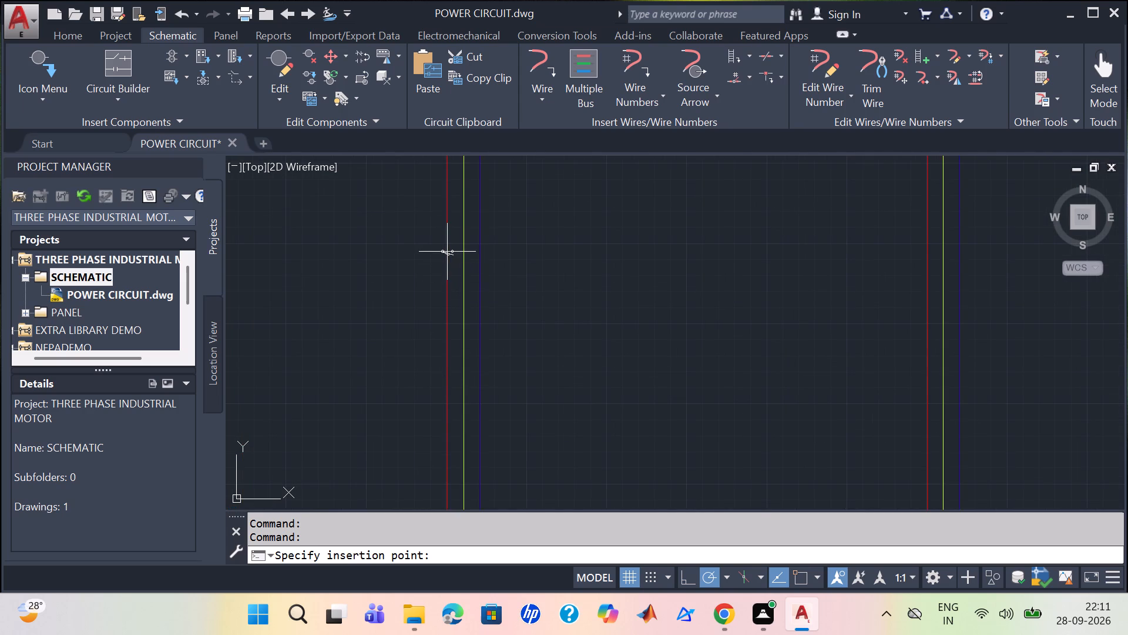
left_click(447, 252)
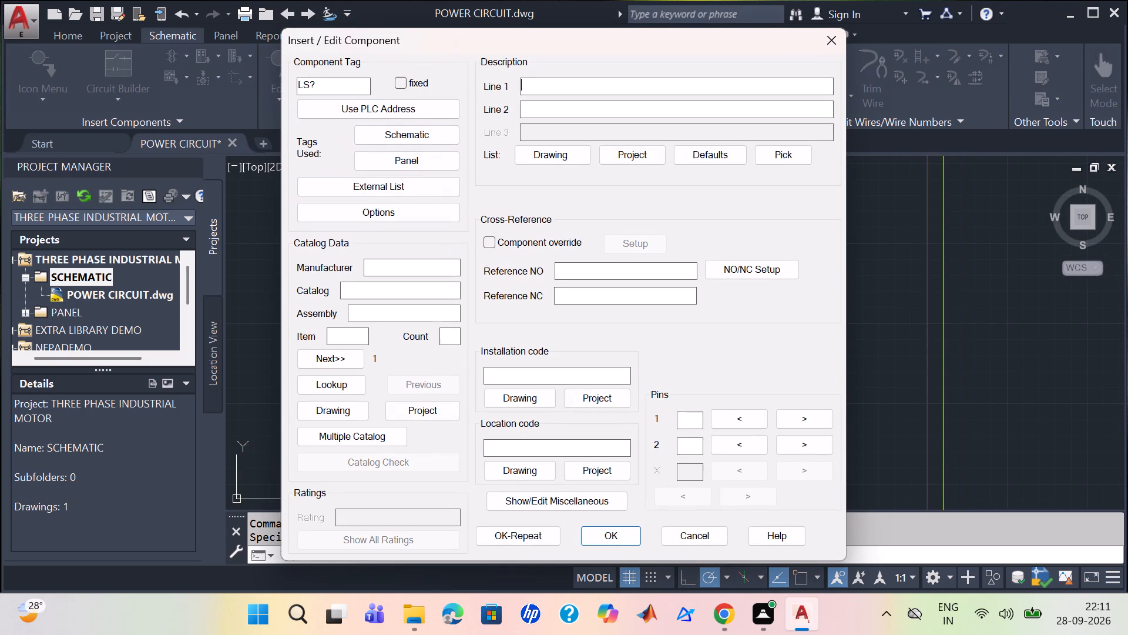
left_click_drag(348, 89, 291, 83)
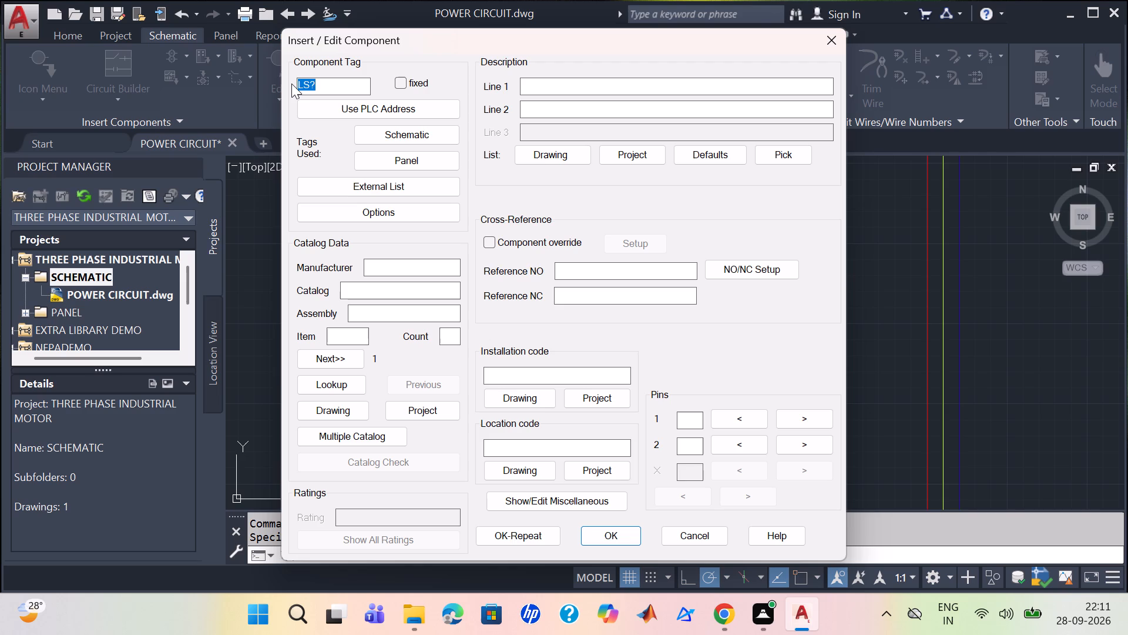
type("Q1")
key("0")
left_click(535, 534)
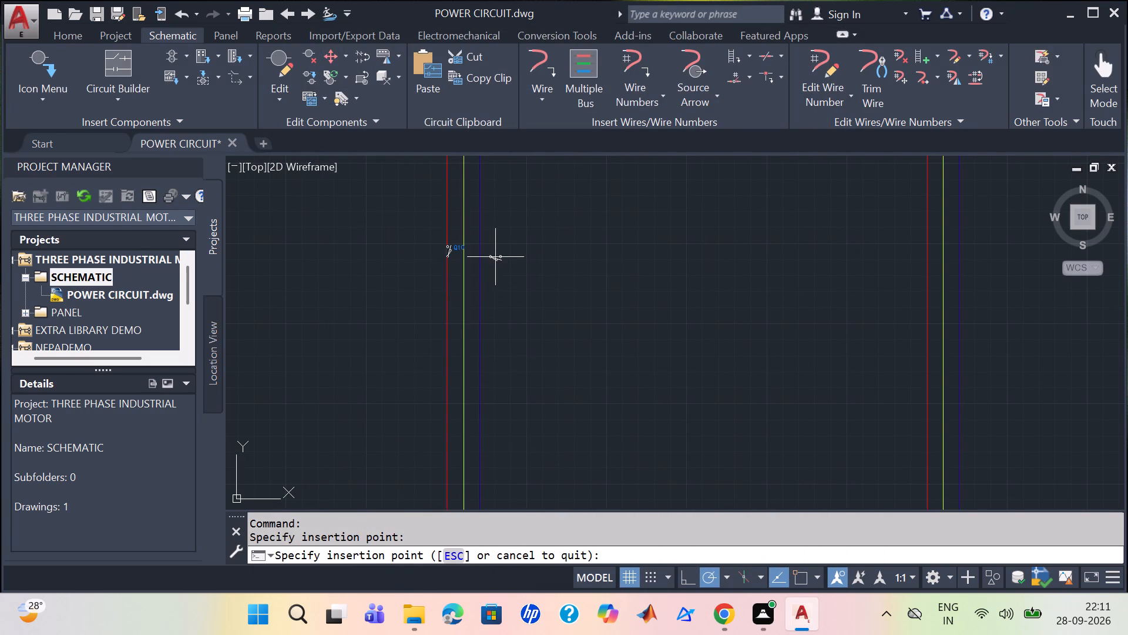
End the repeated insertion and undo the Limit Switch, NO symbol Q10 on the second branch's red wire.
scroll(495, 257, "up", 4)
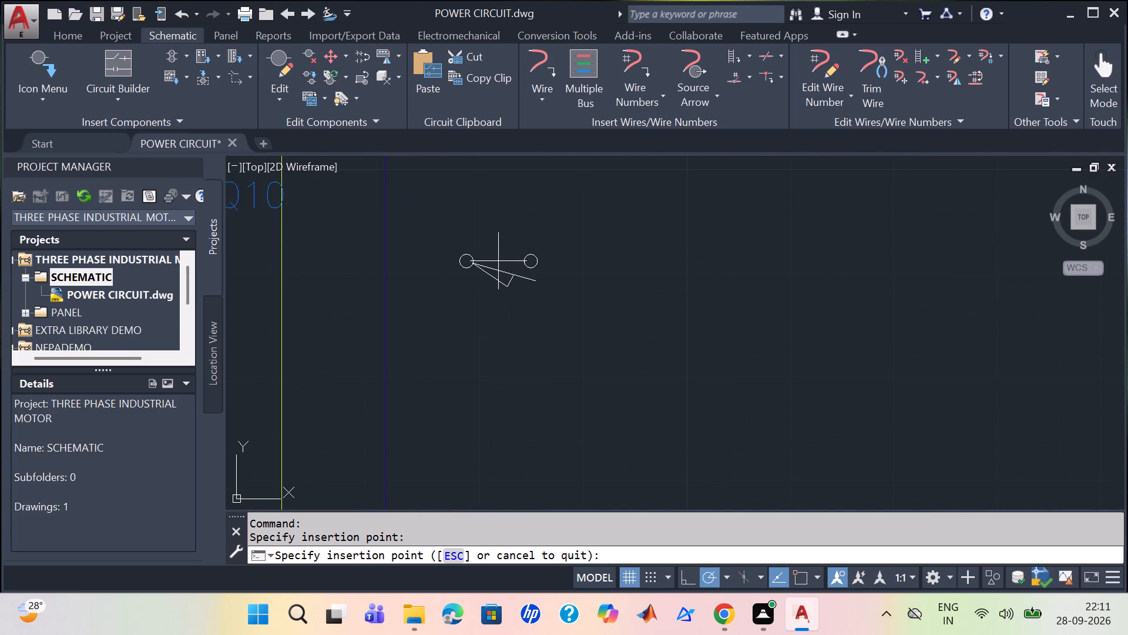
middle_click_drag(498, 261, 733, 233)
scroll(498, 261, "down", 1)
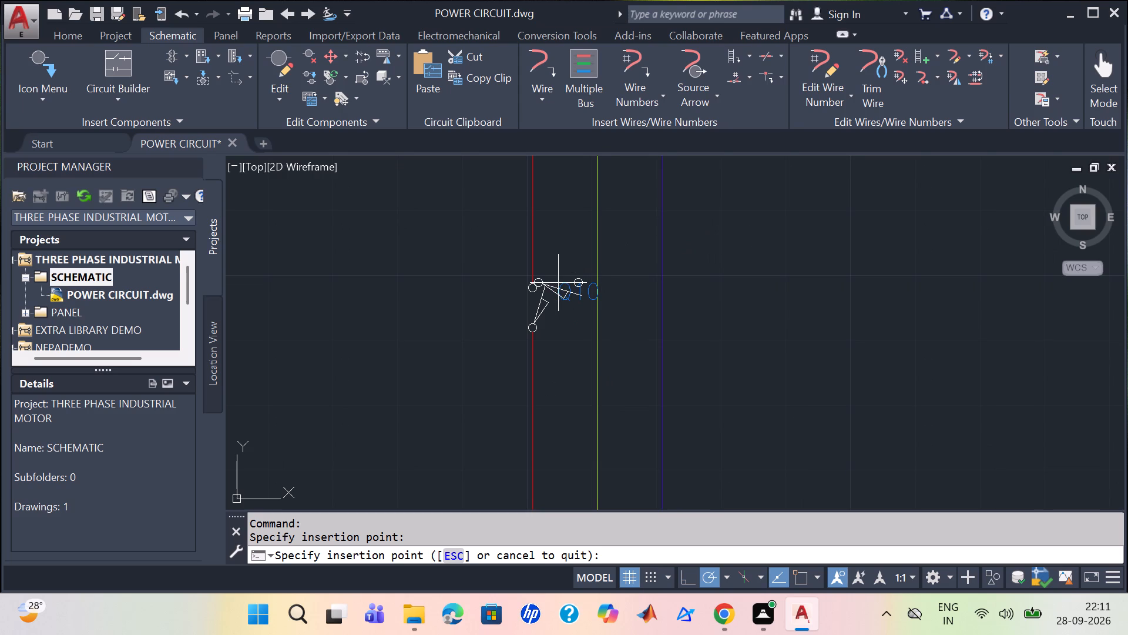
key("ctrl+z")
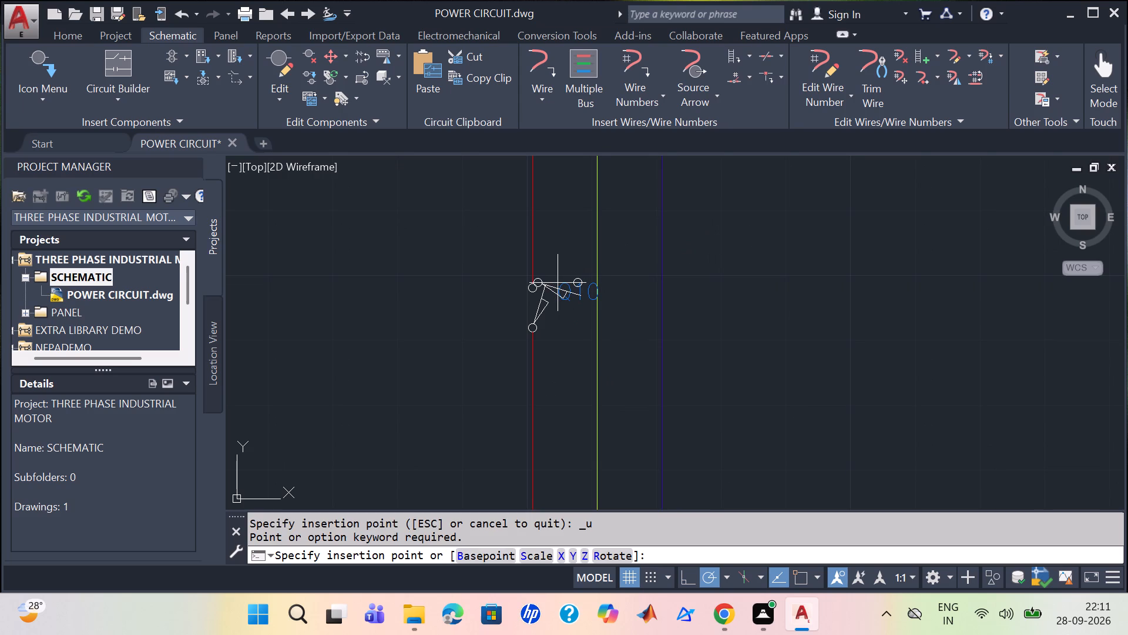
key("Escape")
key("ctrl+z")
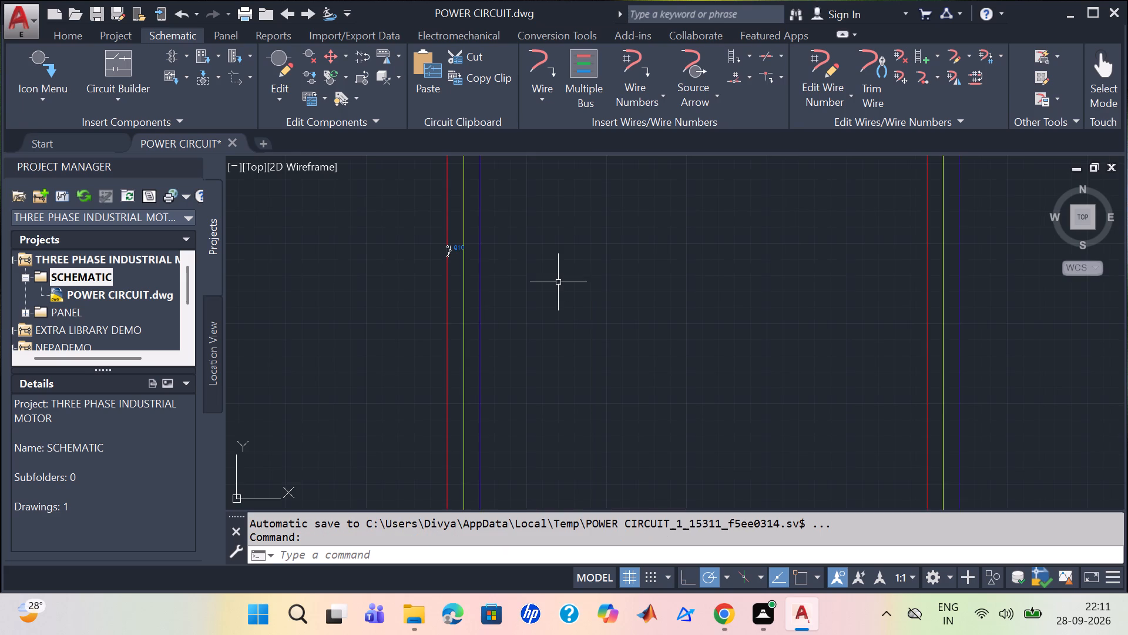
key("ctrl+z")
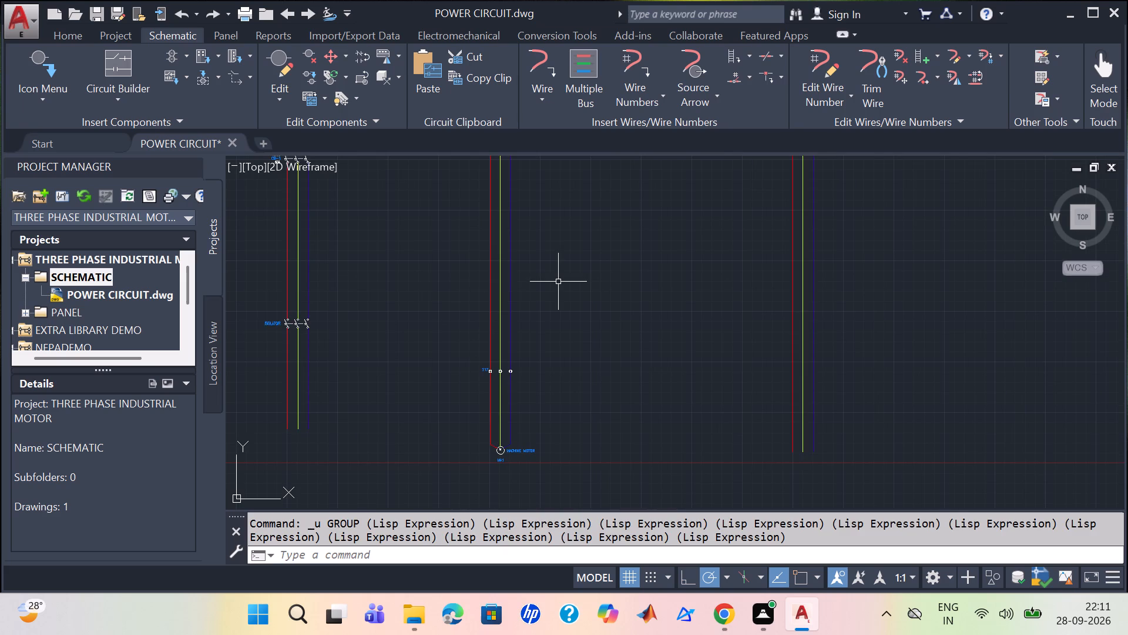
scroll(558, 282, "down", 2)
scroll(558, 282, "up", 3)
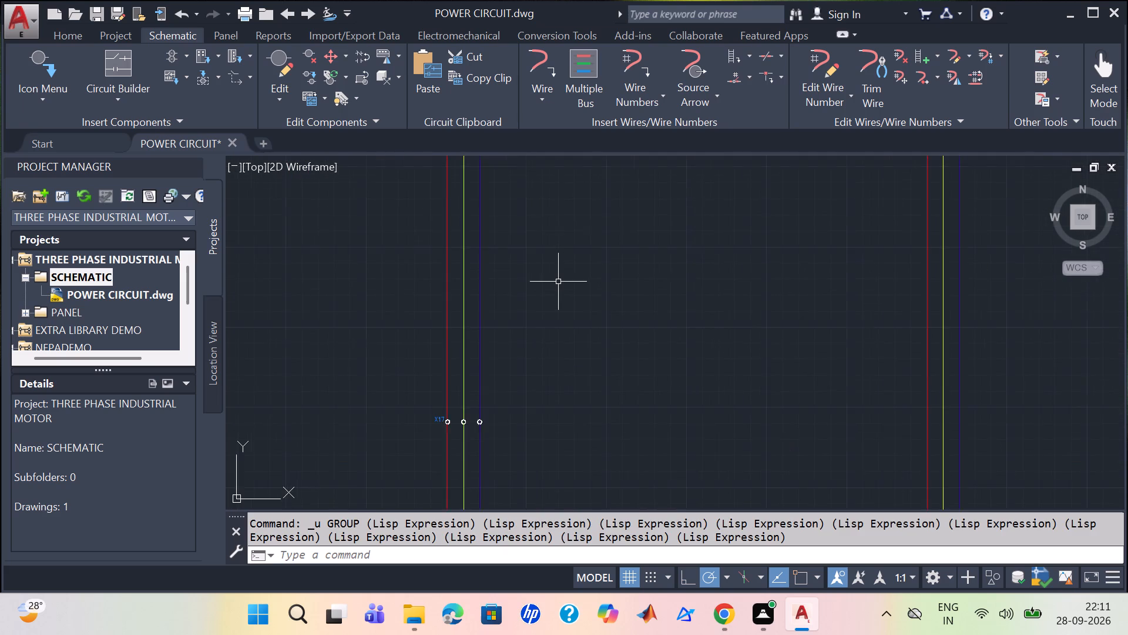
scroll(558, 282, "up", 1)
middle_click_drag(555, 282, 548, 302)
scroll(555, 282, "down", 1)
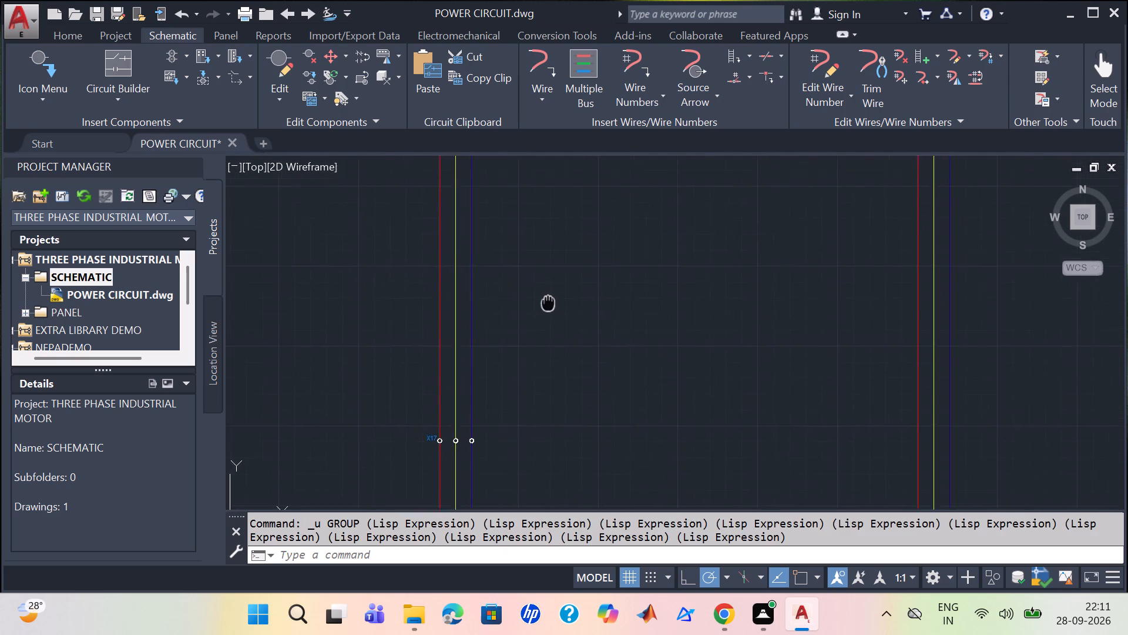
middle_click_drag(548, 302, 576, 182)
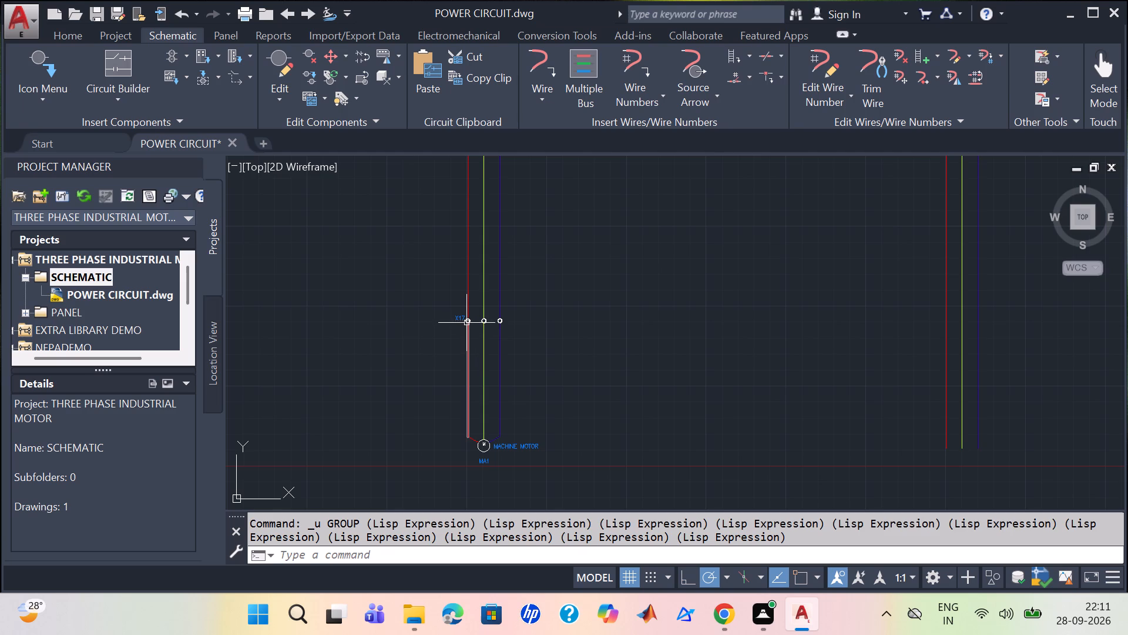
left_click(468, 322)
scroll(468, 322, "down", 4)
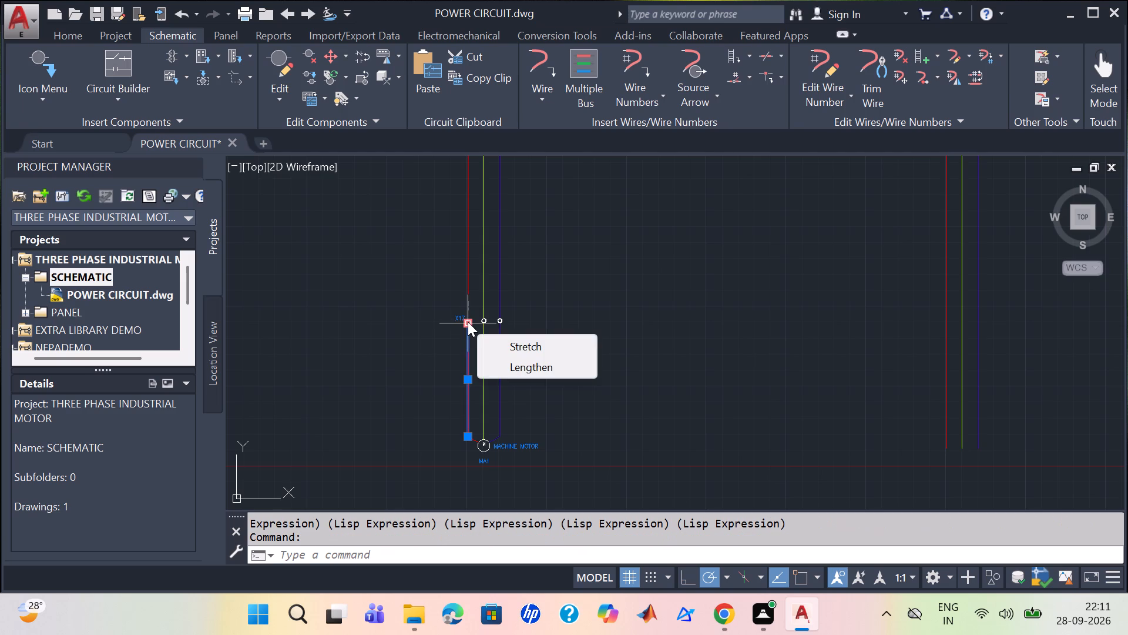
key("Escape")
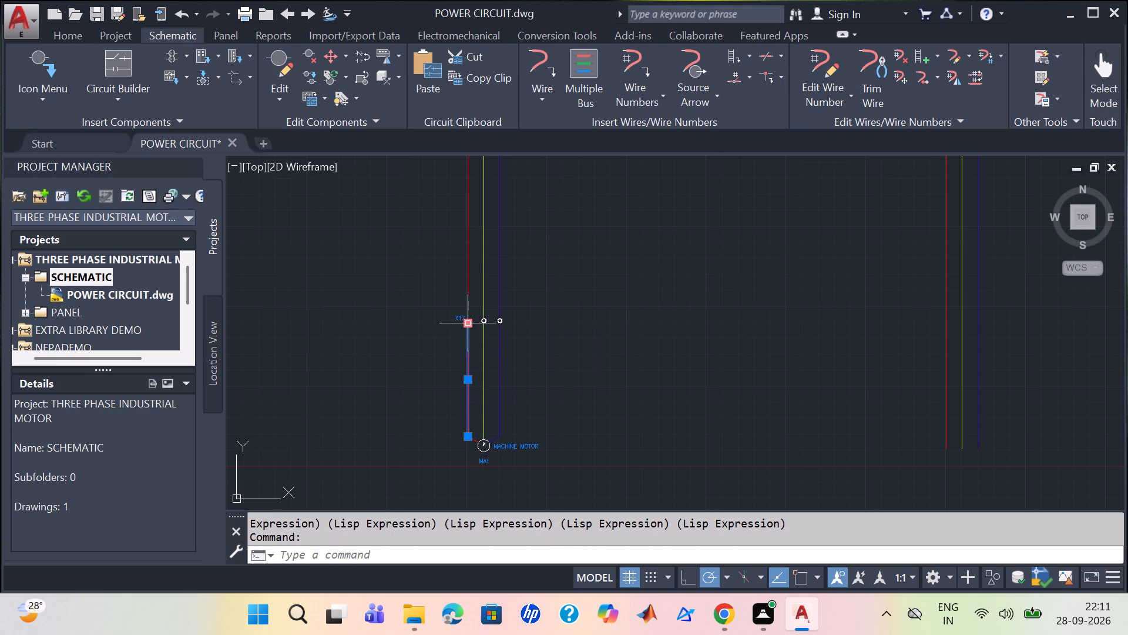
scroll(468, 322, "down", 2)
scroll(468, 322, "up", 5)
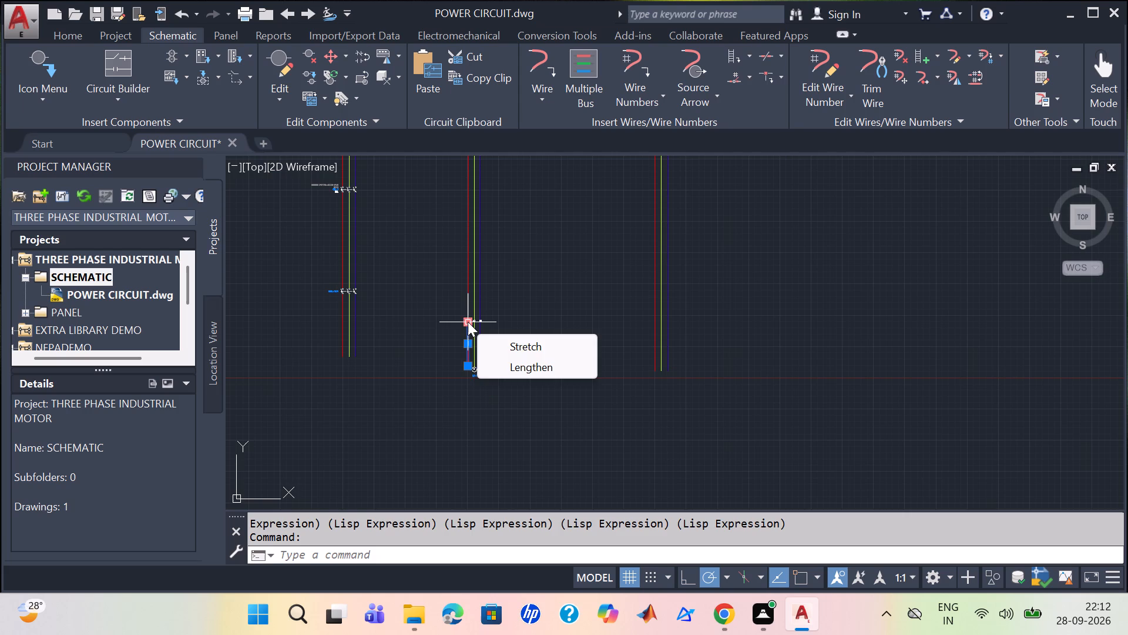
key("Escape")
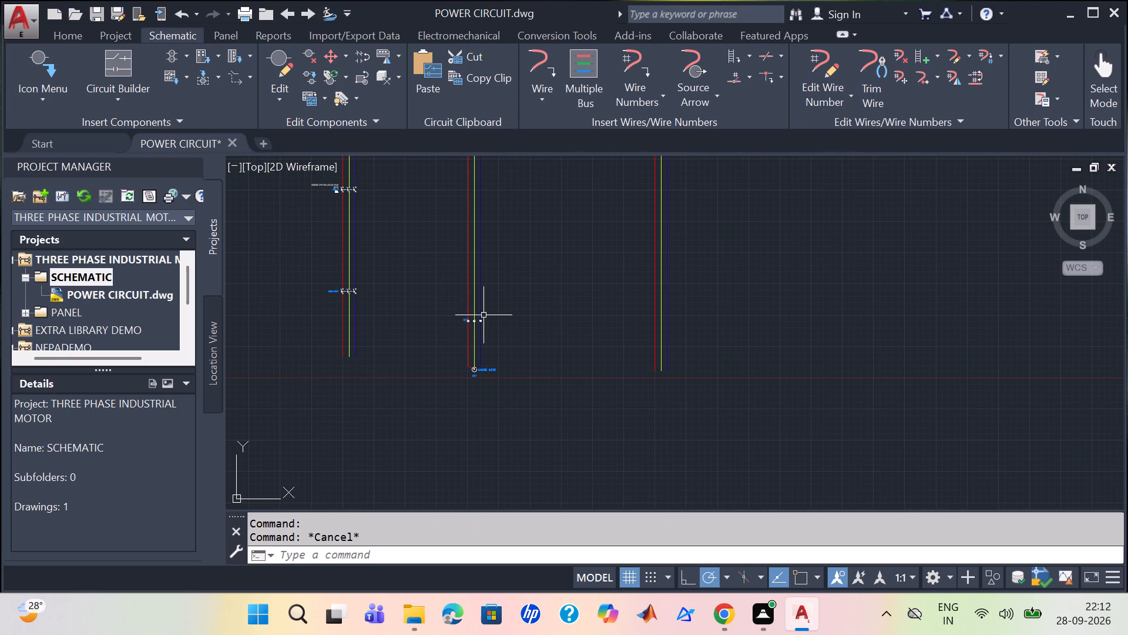
Edit the X17 row's red-wire terminal on the second branch, above the machine motor, and set its location to 1.
scroll(484, 315, "up", 7)
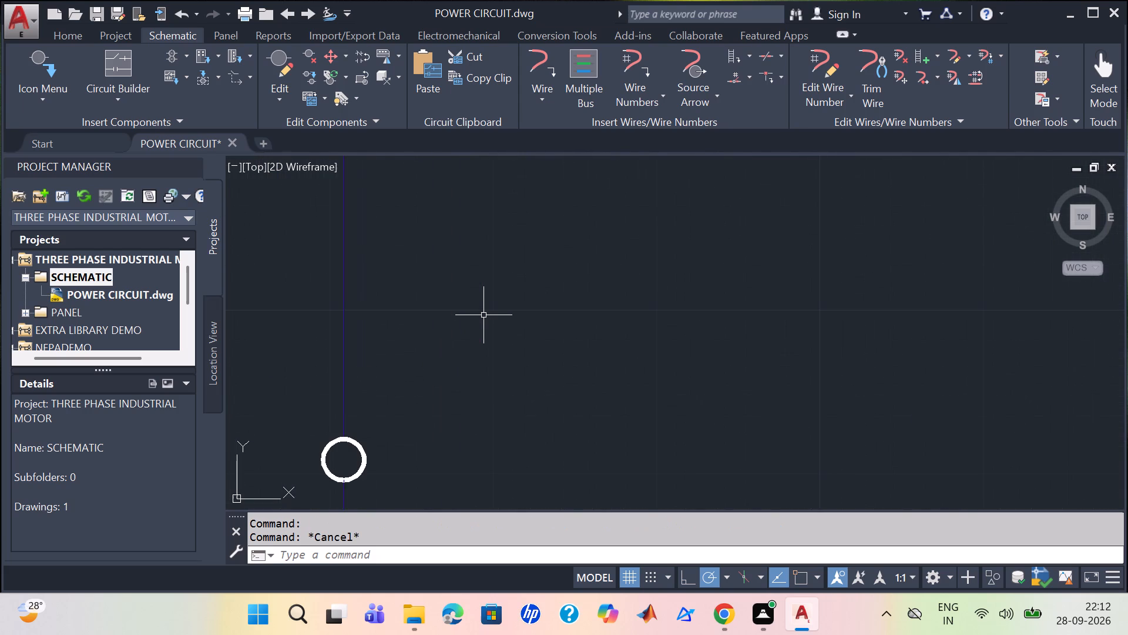
middle_click_drag(484, 316, 837, 222)
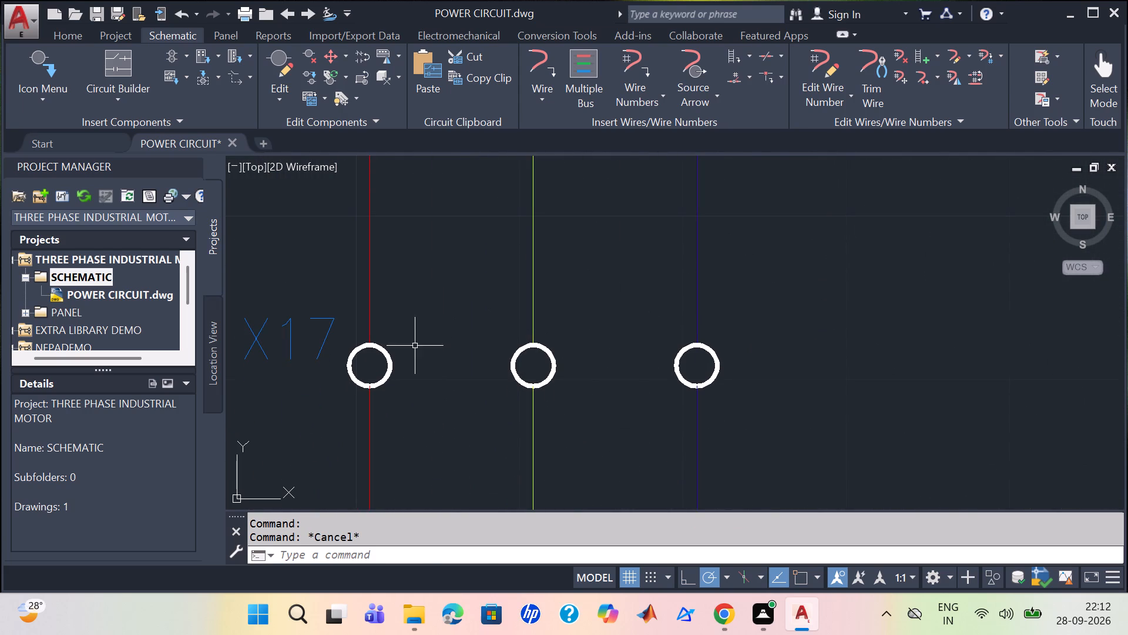
left_click(383, 362)
right_click_drag(379, 365, 372, 367)
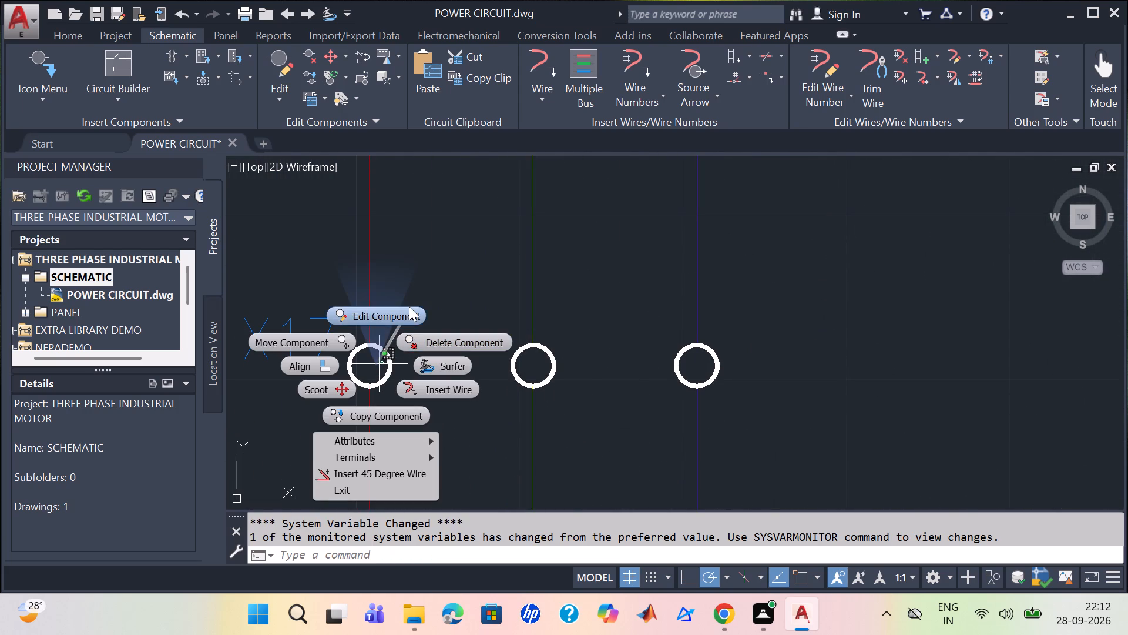
left_click(409, 306)
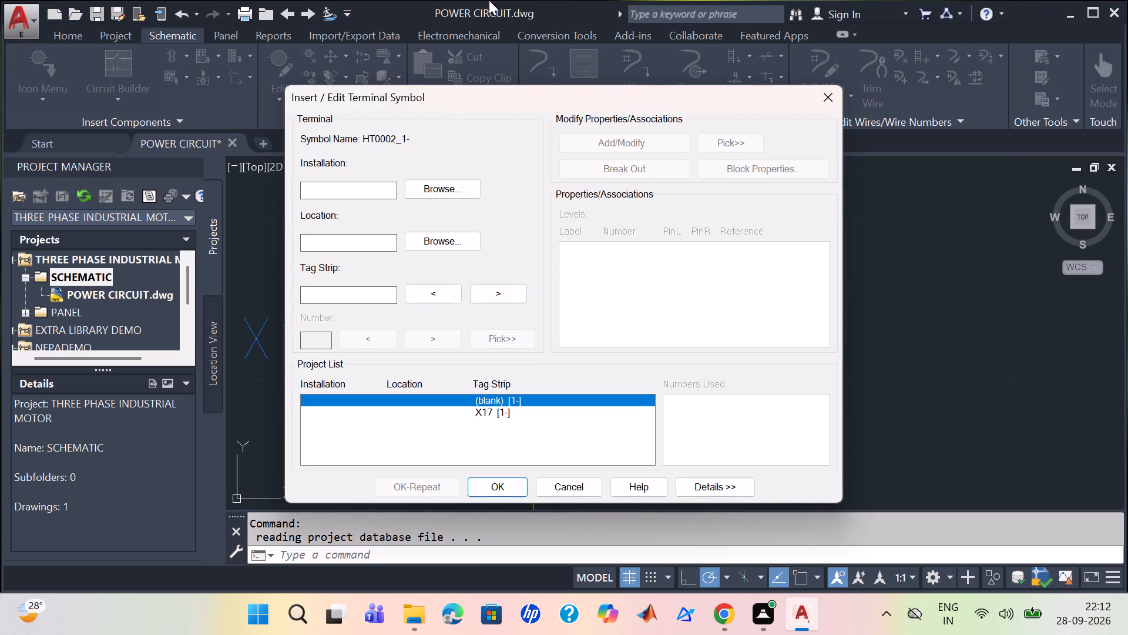
left_click(308, 246)
key("1")
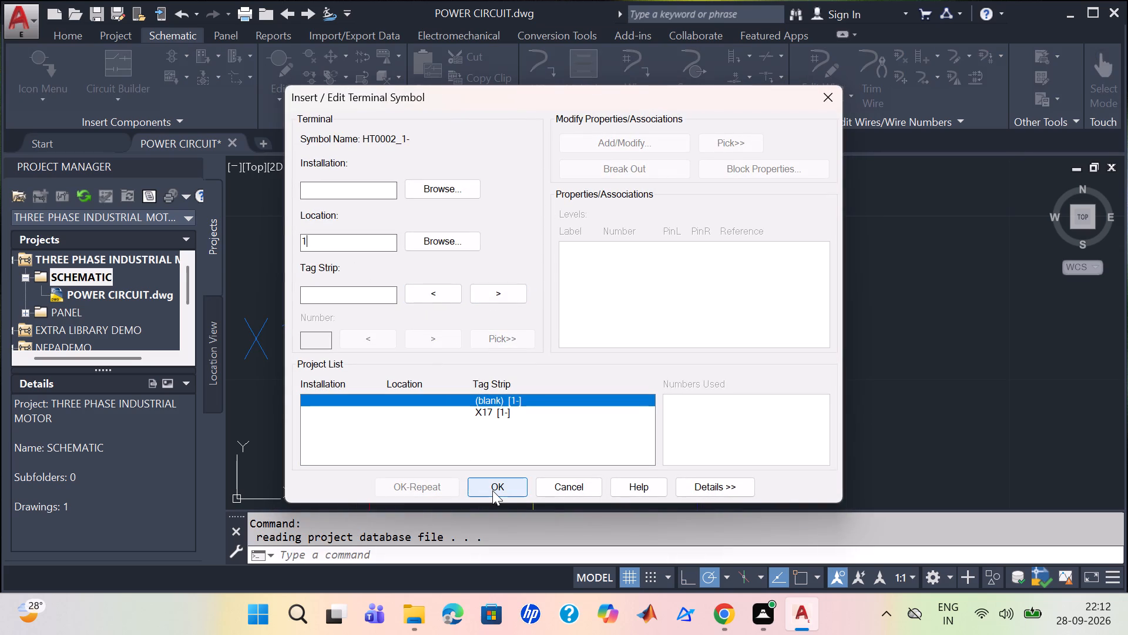
left_click(492, 490)
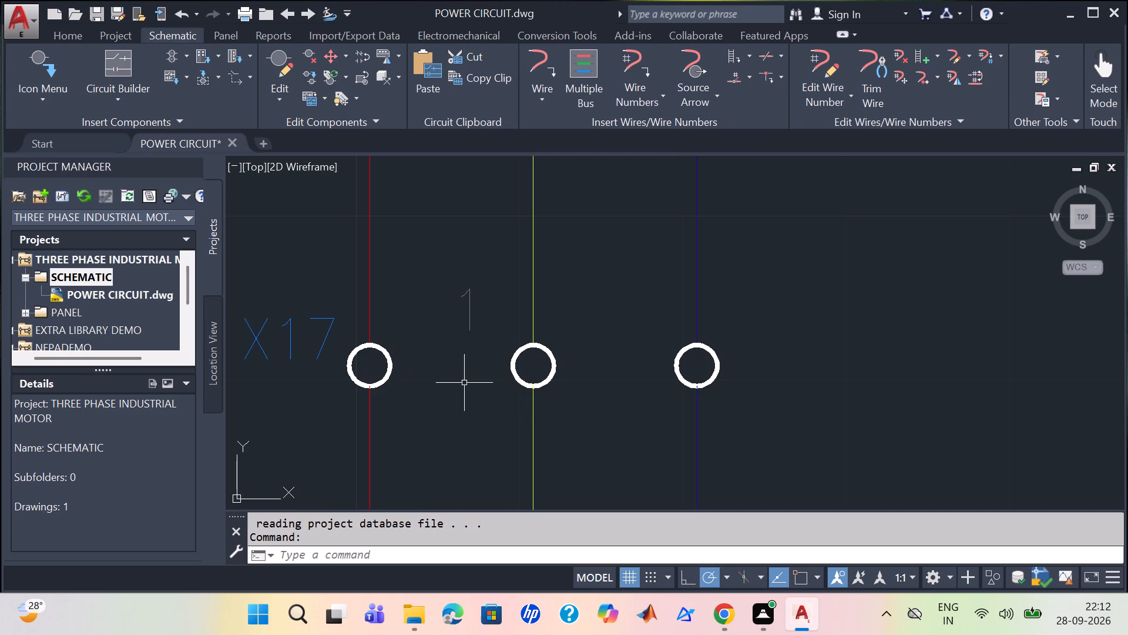
Edit the middle terminal of the X17 row, on the green wire, and set its location to 2.
right_click(514, 373)
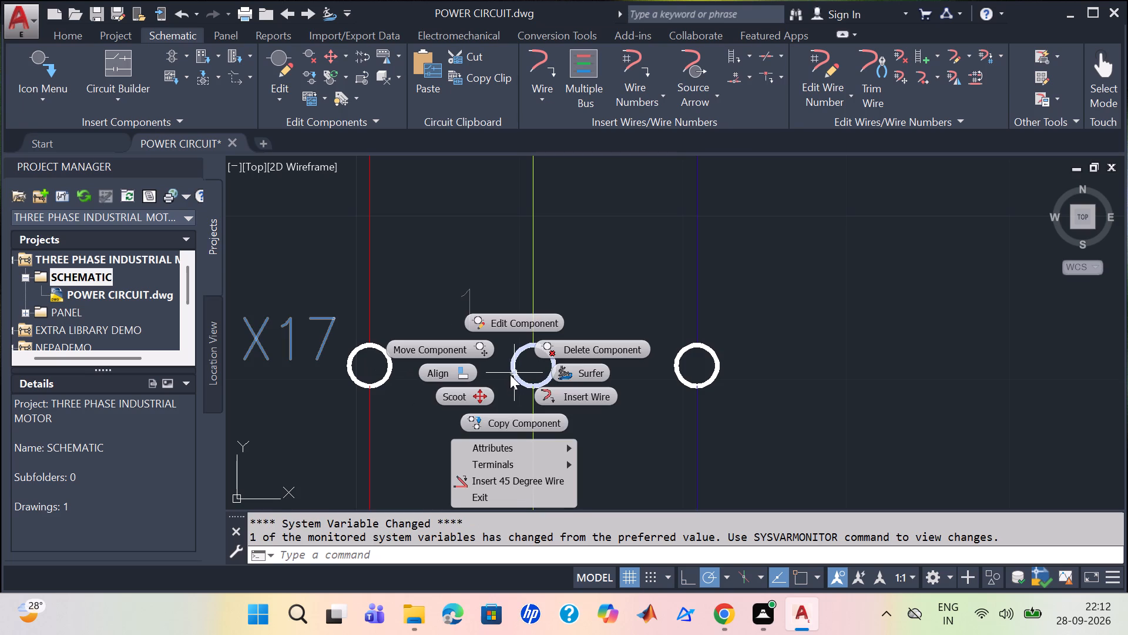
left_click(527, 323)
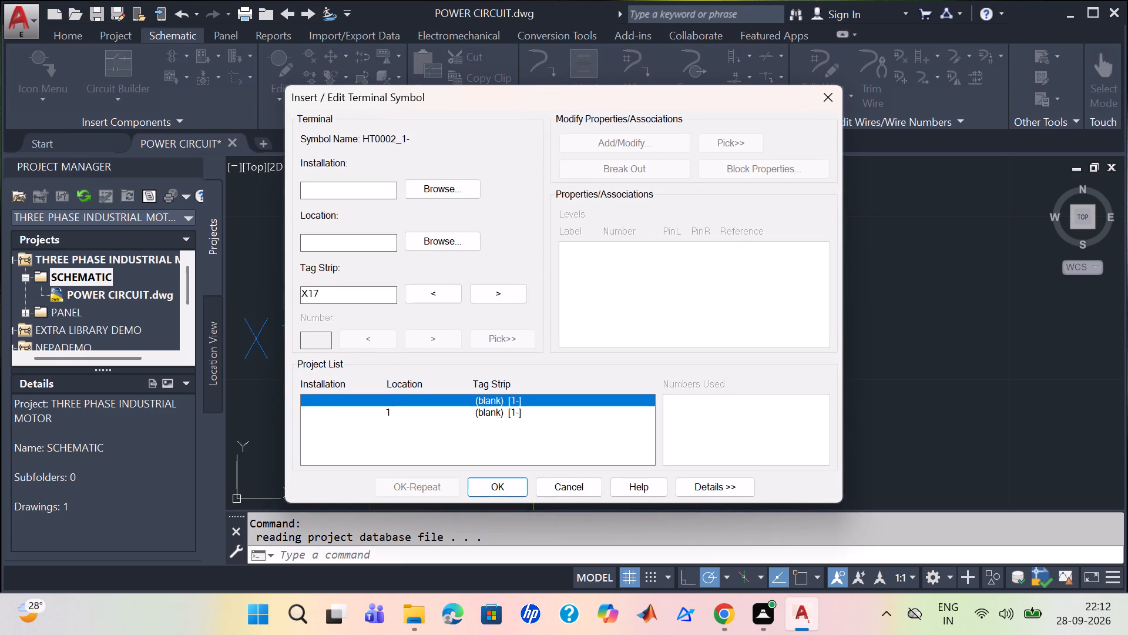
left_click(320, 236)
key("2")
left_click(498, 490)
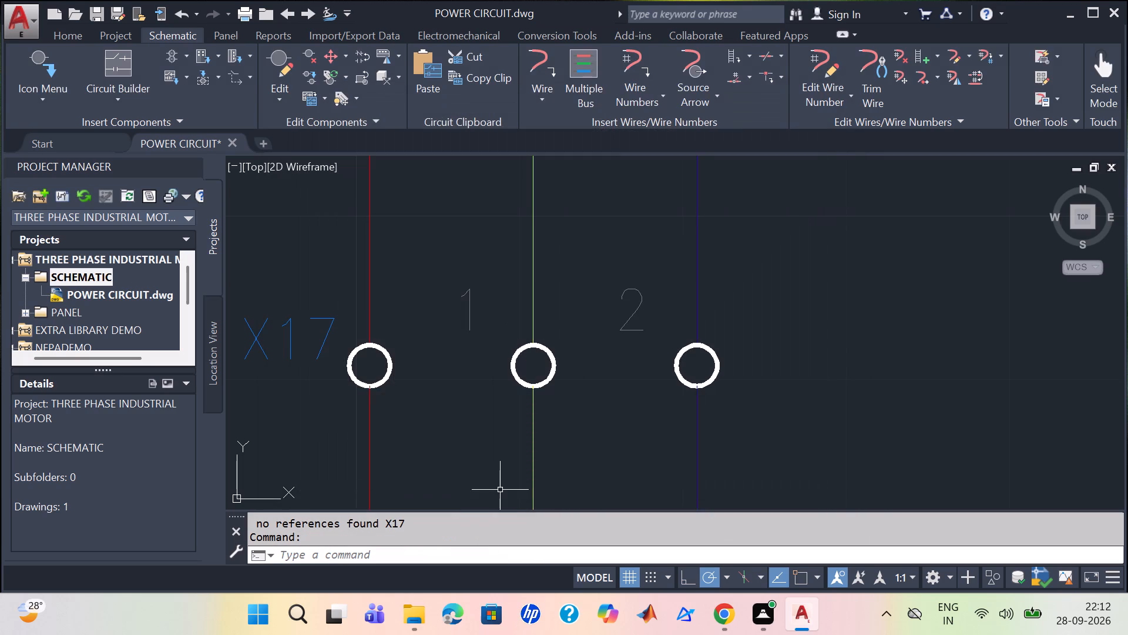
Edit the blue-wire terminal of the X17 row and set its location to 3.
left_click(686, 384)
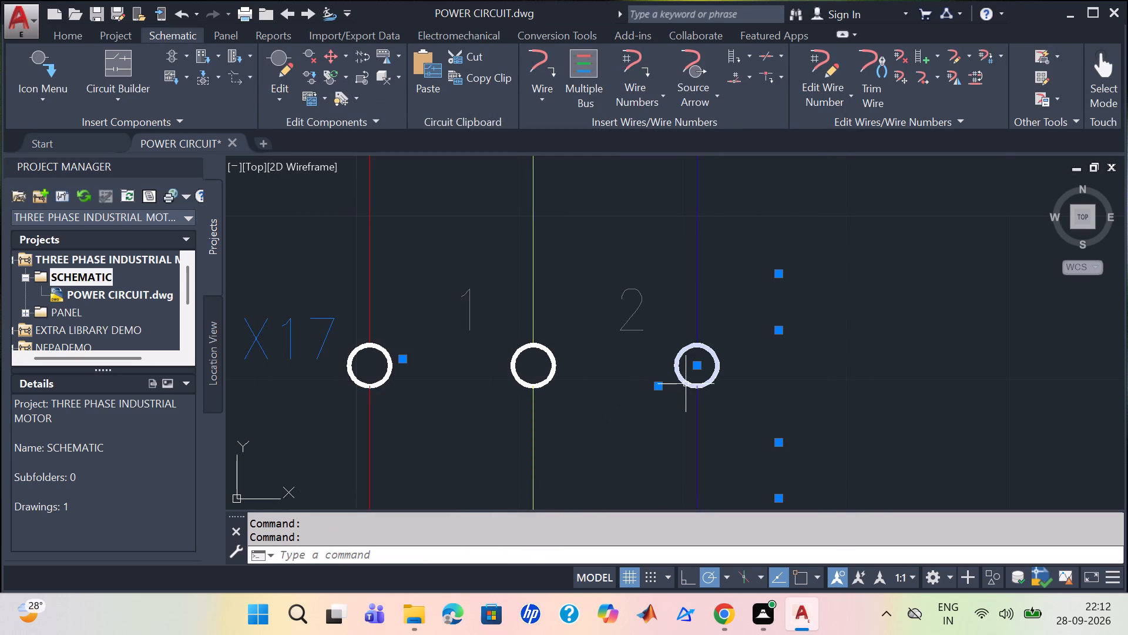
right_click(686, 384)
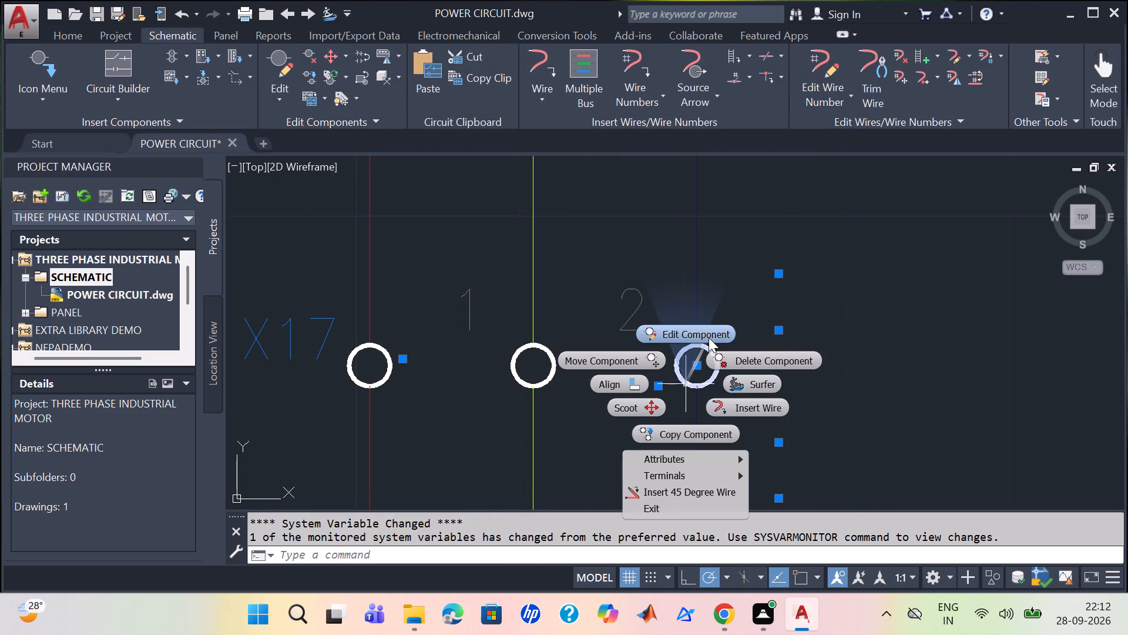
left_click(709, 337)
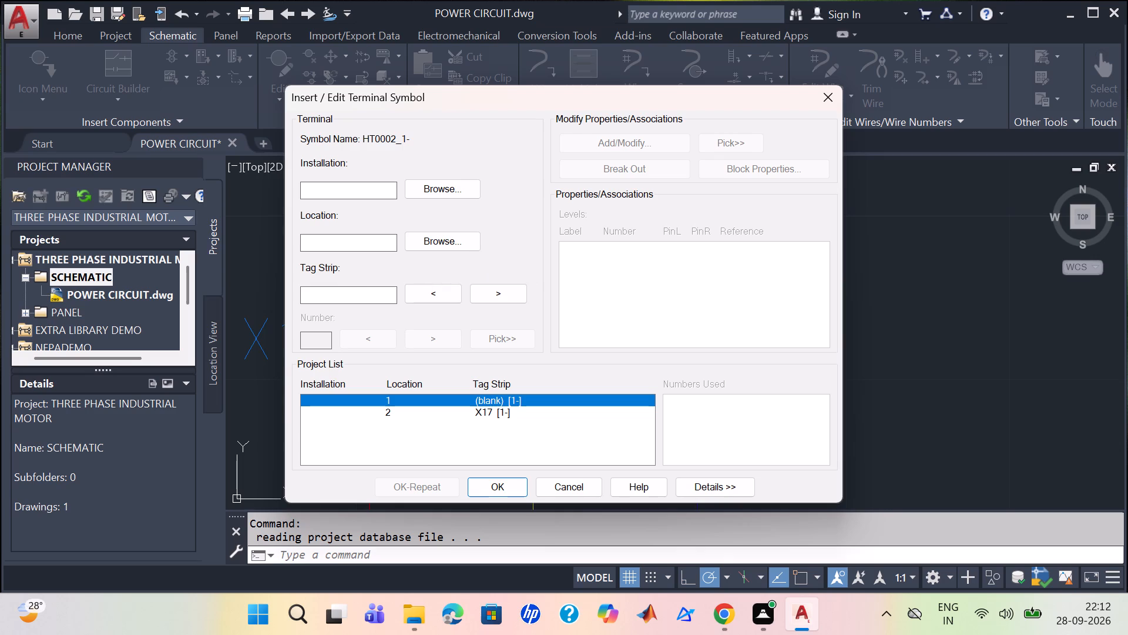
left_click(361, 243)
key("3")
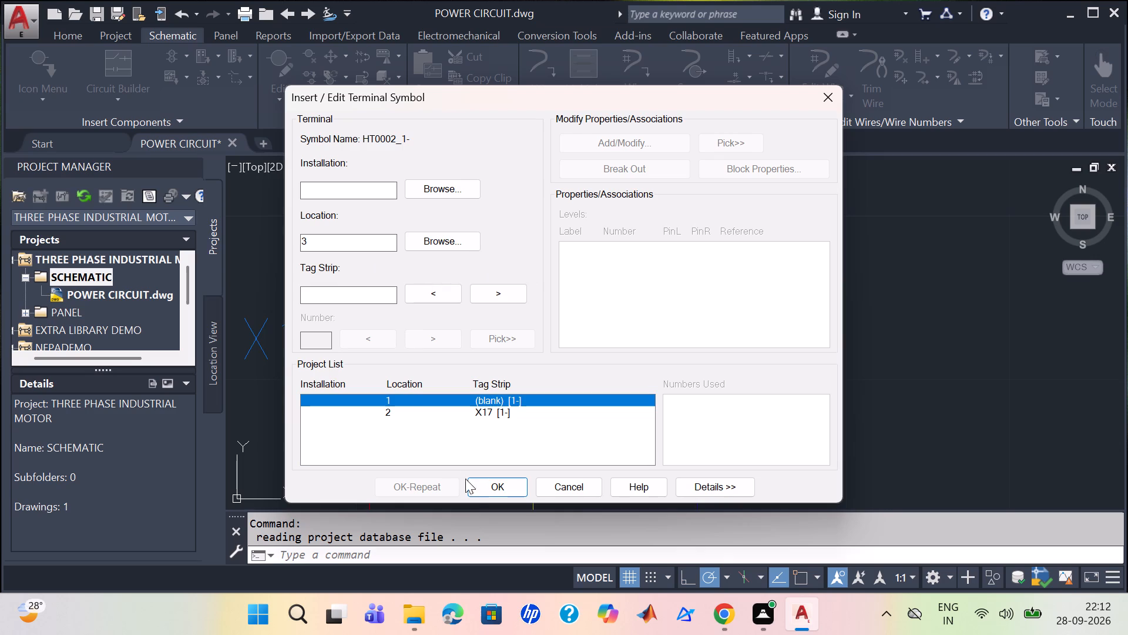
left_click(472, 486)
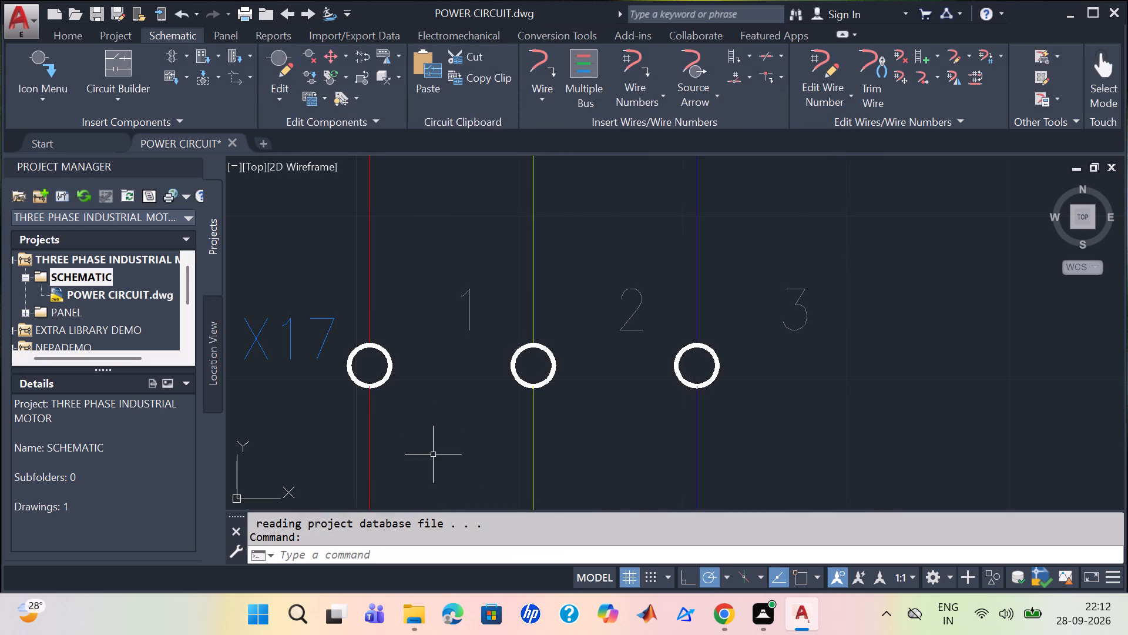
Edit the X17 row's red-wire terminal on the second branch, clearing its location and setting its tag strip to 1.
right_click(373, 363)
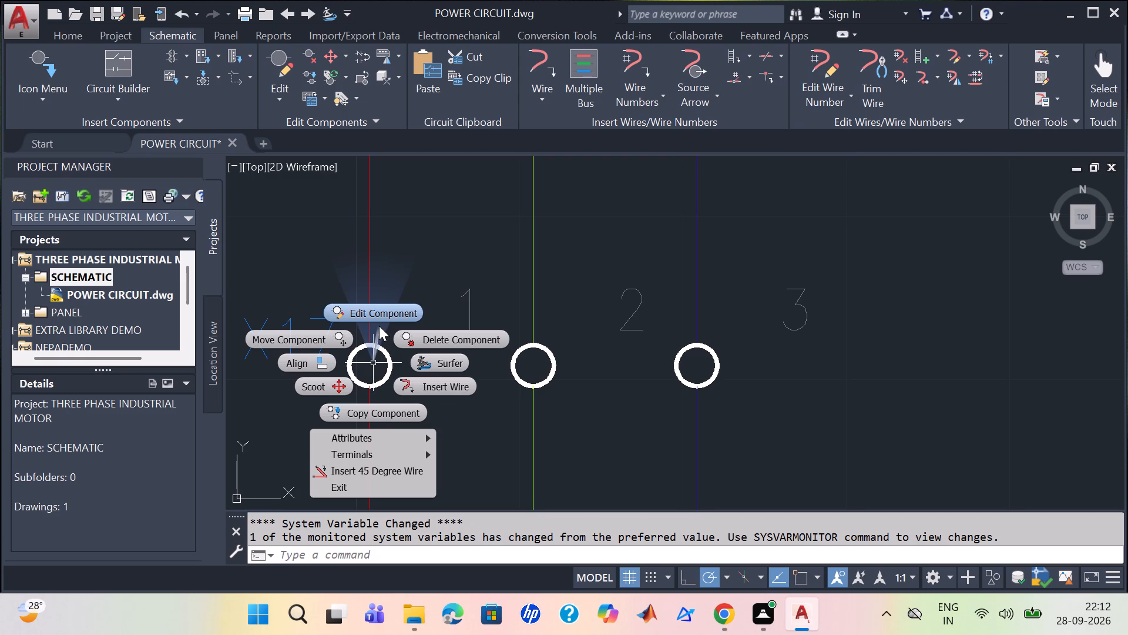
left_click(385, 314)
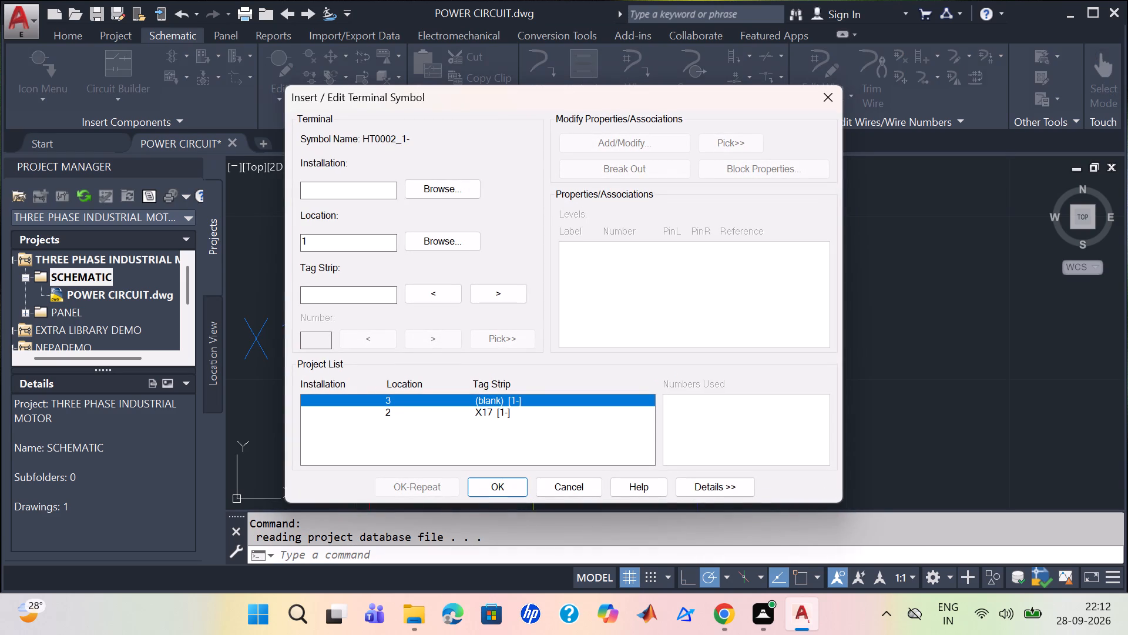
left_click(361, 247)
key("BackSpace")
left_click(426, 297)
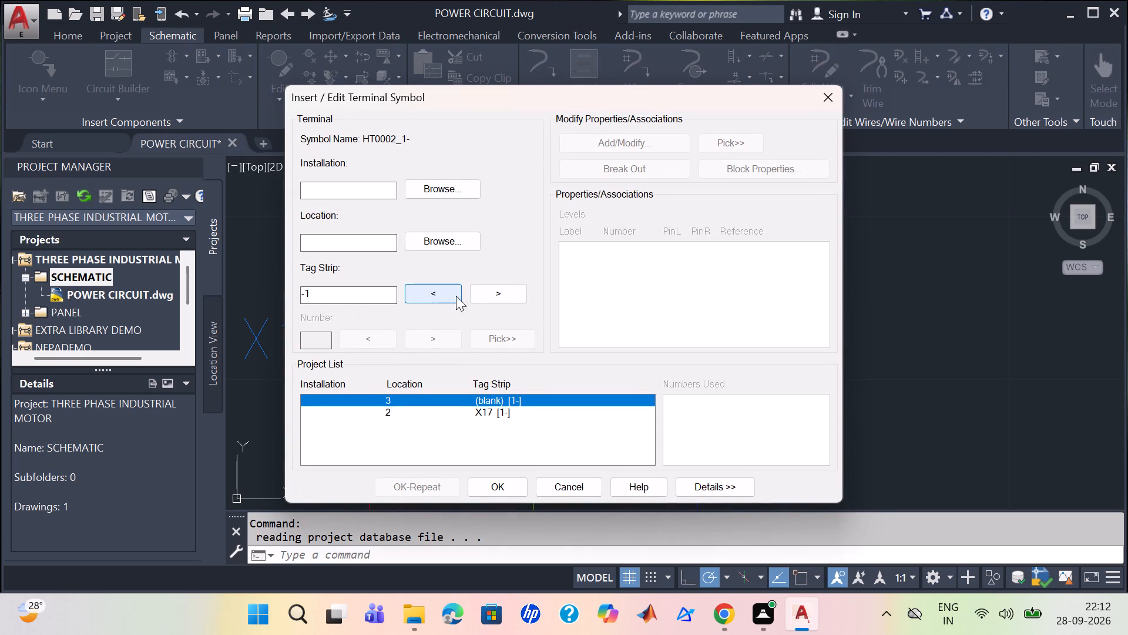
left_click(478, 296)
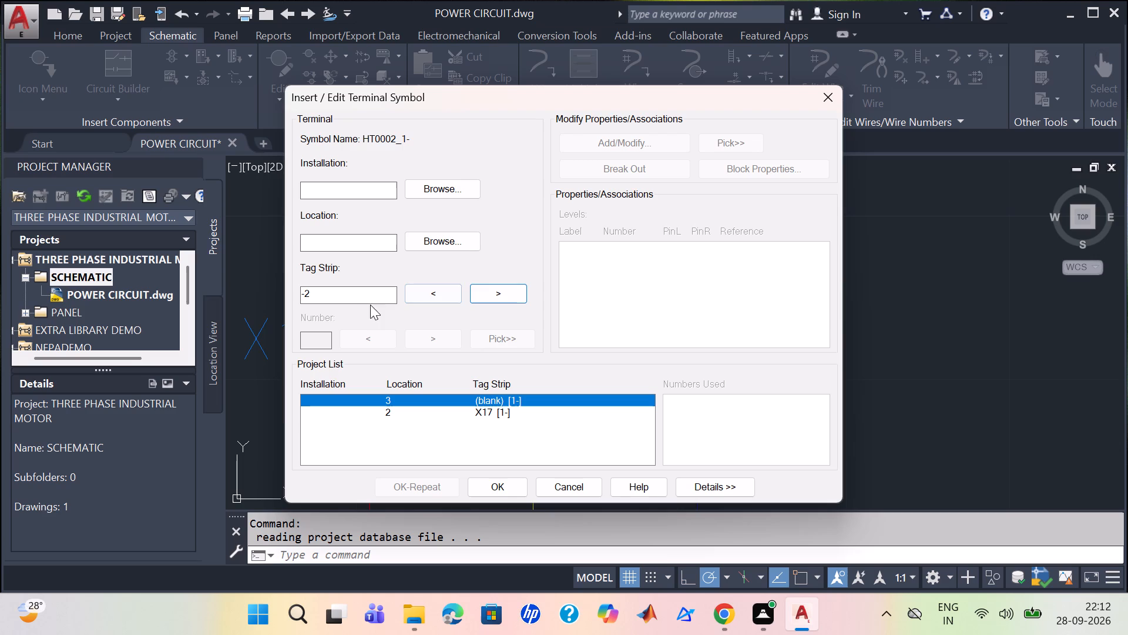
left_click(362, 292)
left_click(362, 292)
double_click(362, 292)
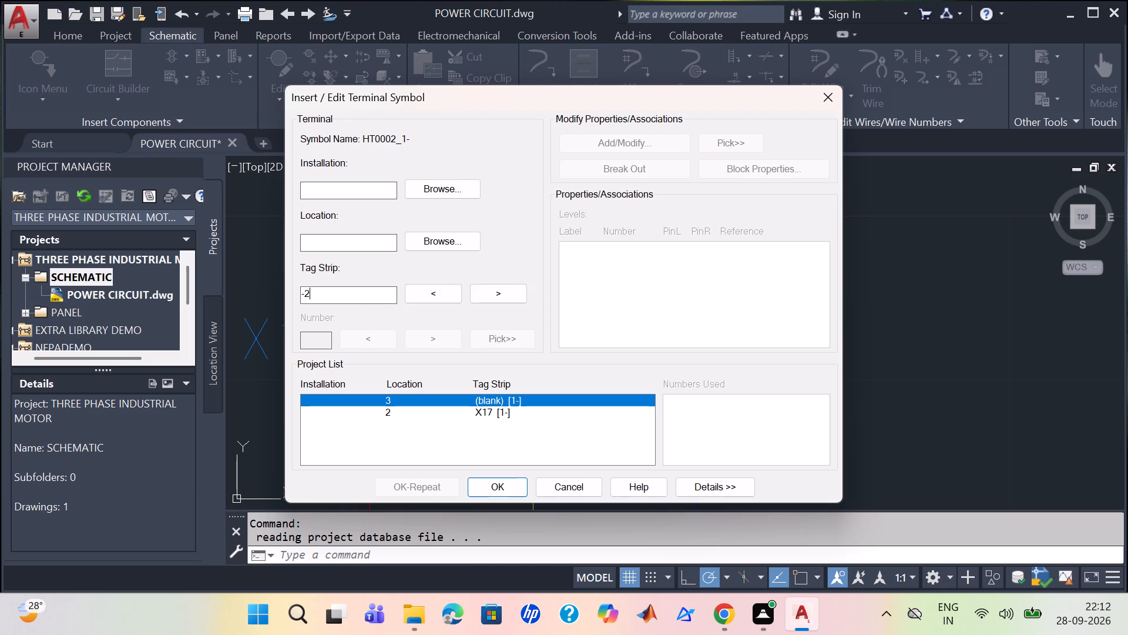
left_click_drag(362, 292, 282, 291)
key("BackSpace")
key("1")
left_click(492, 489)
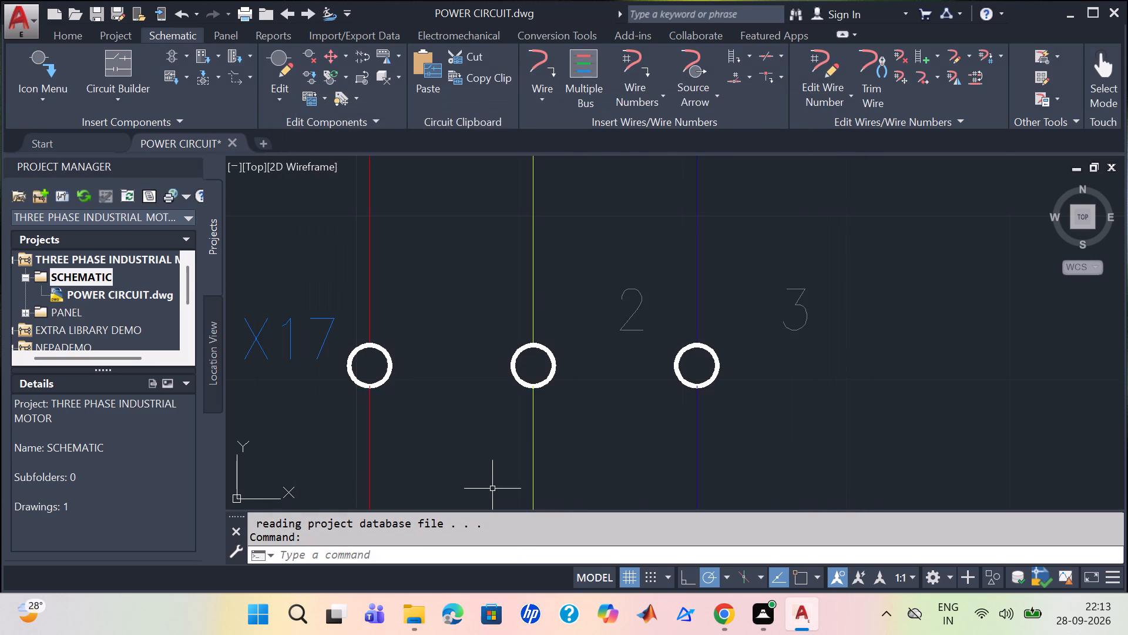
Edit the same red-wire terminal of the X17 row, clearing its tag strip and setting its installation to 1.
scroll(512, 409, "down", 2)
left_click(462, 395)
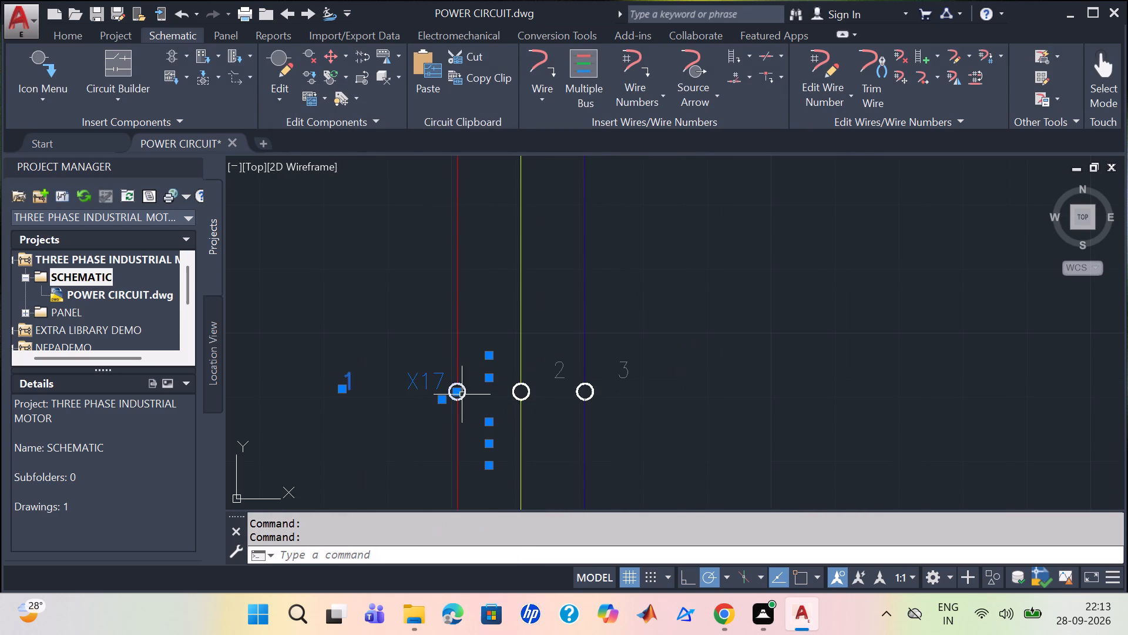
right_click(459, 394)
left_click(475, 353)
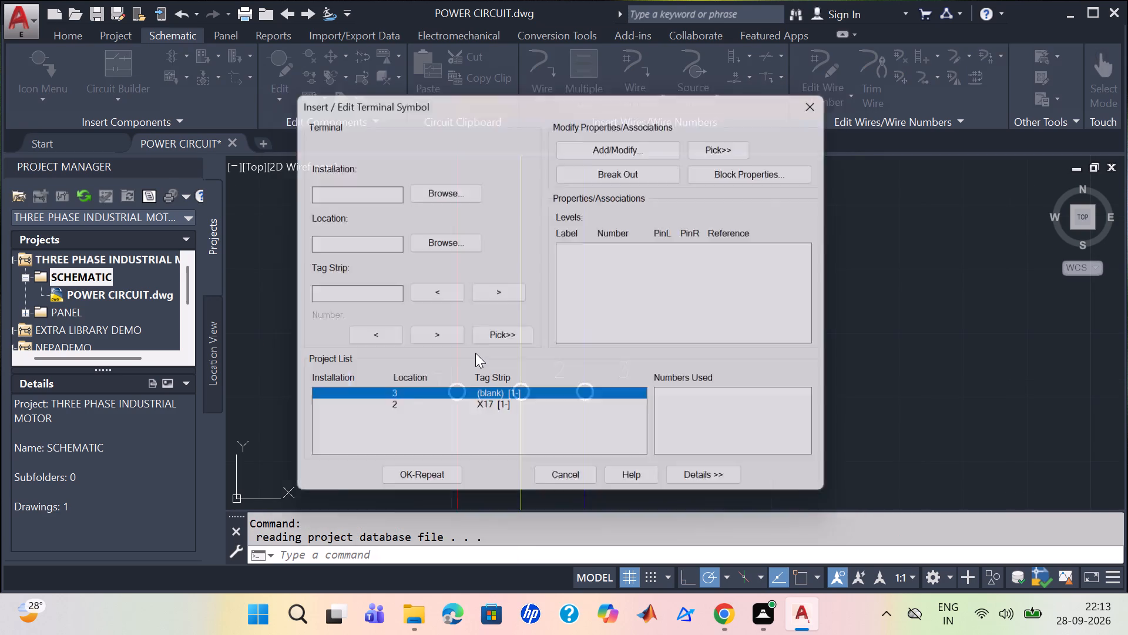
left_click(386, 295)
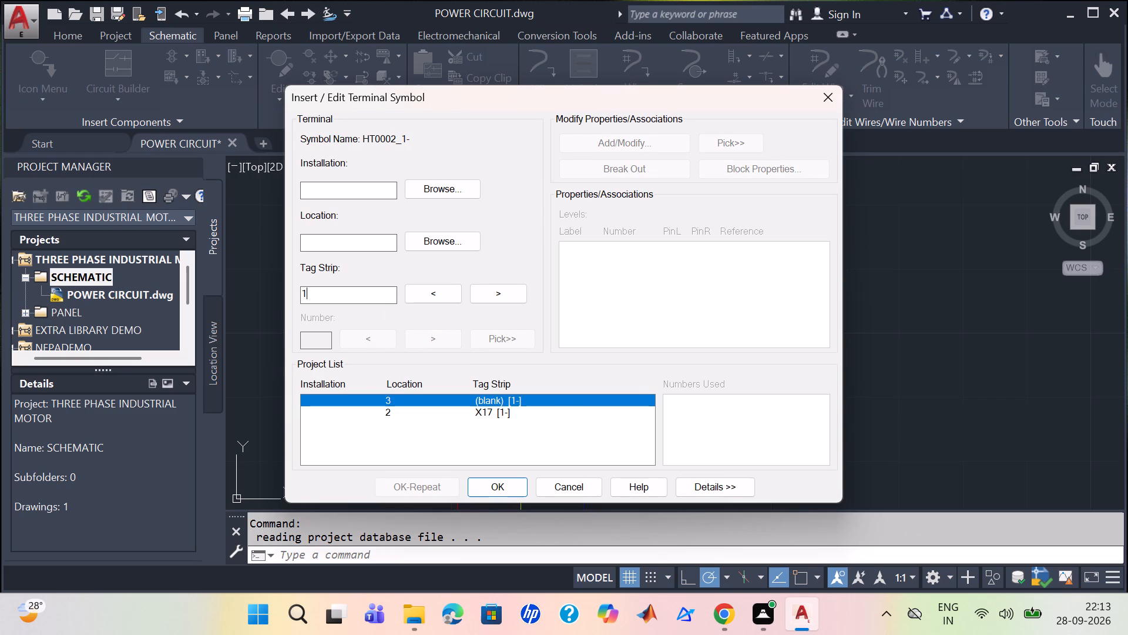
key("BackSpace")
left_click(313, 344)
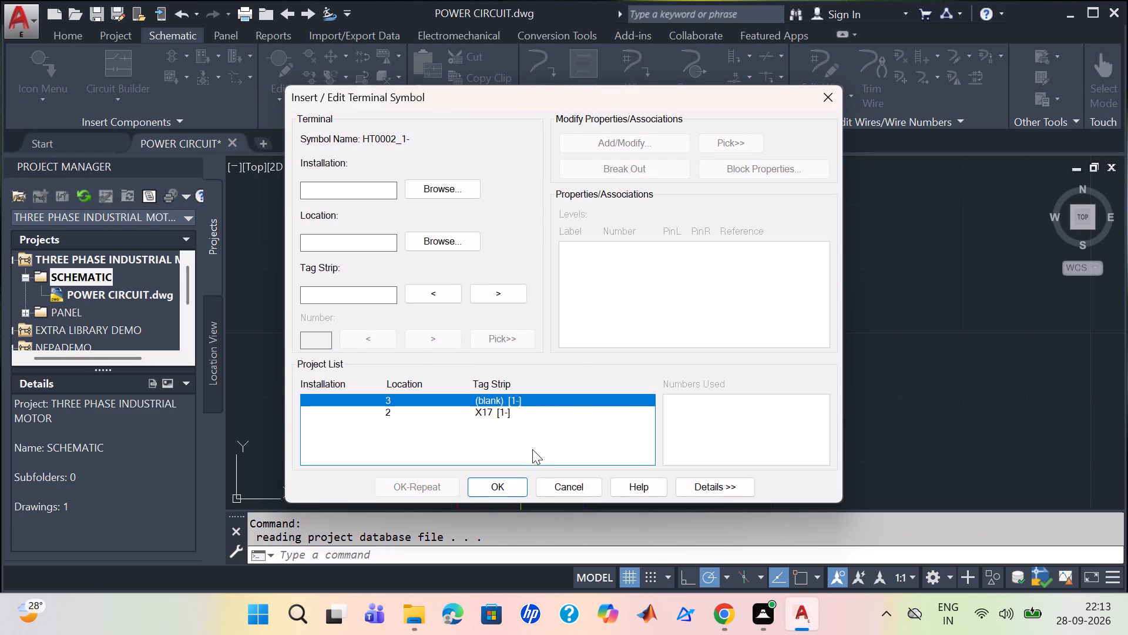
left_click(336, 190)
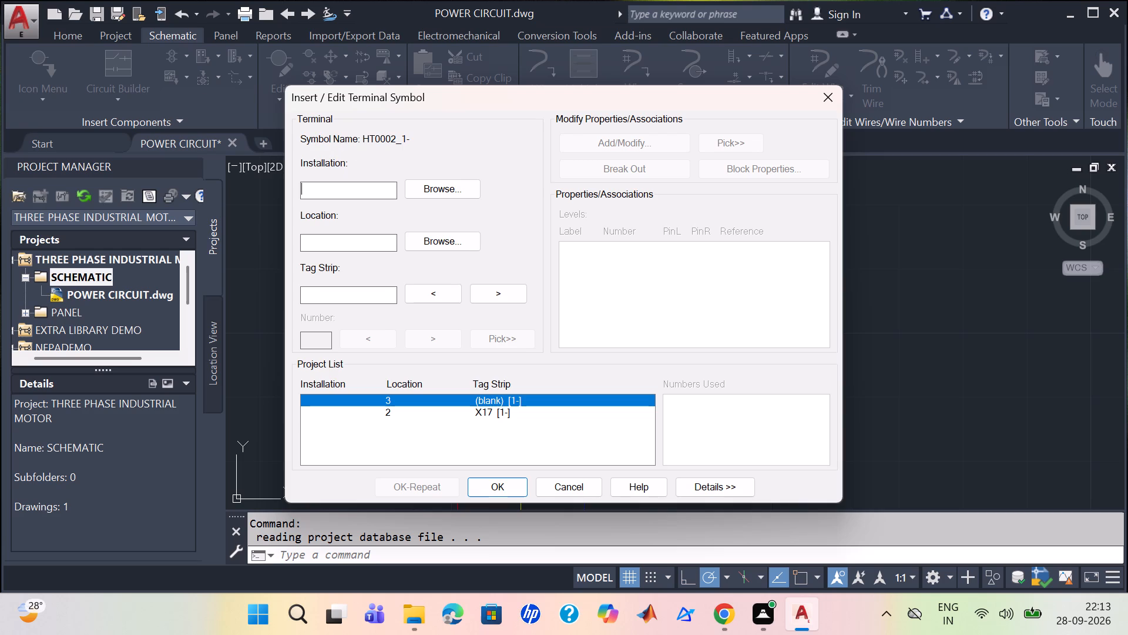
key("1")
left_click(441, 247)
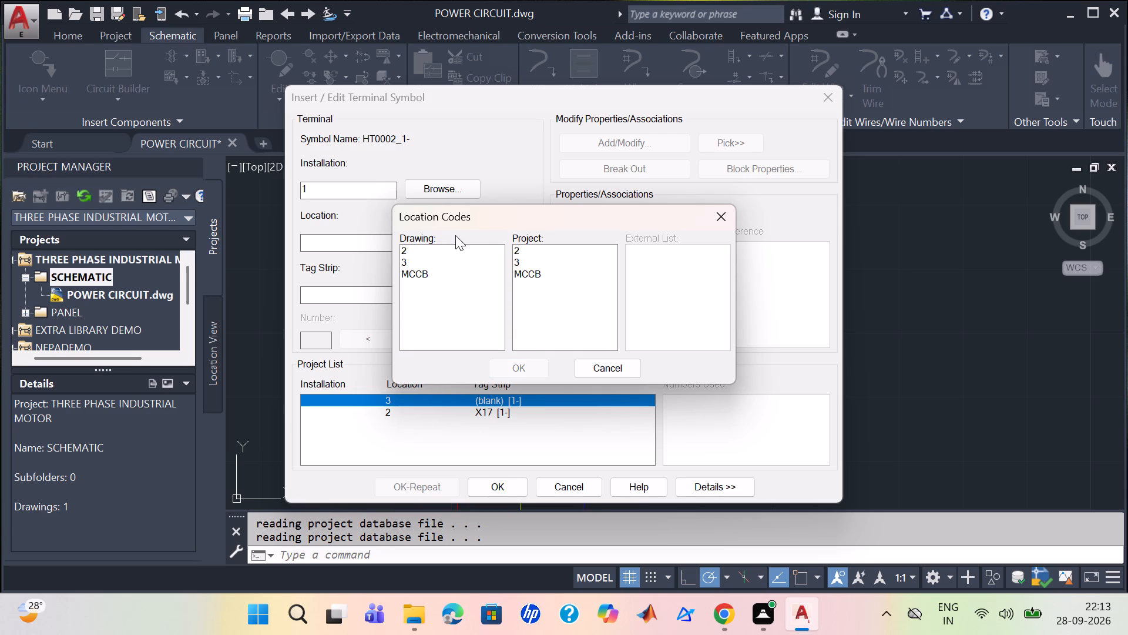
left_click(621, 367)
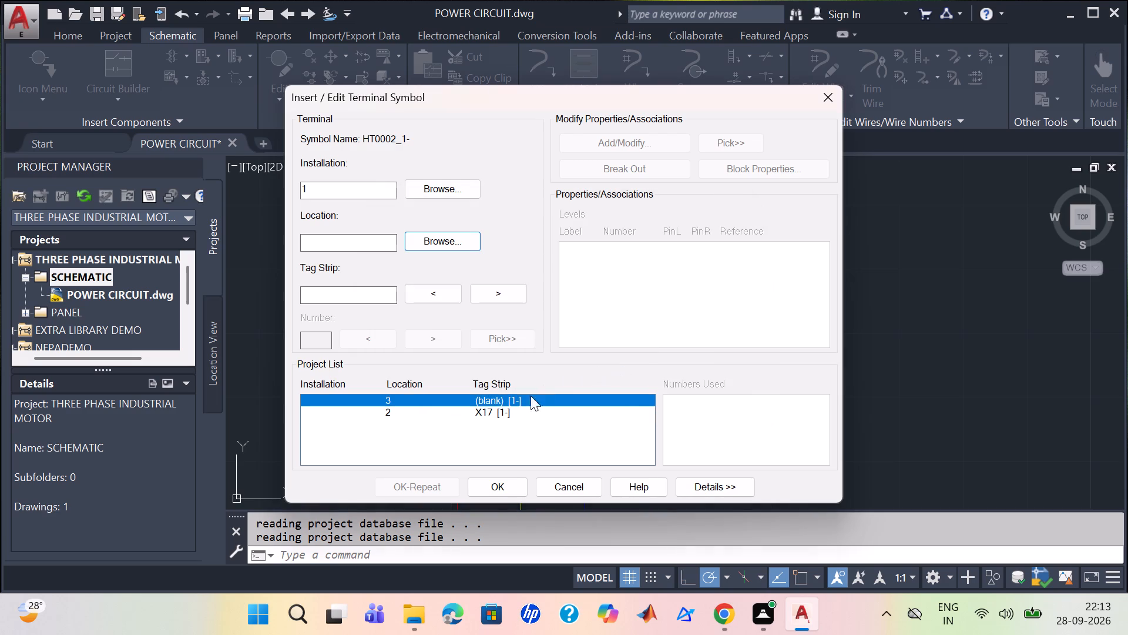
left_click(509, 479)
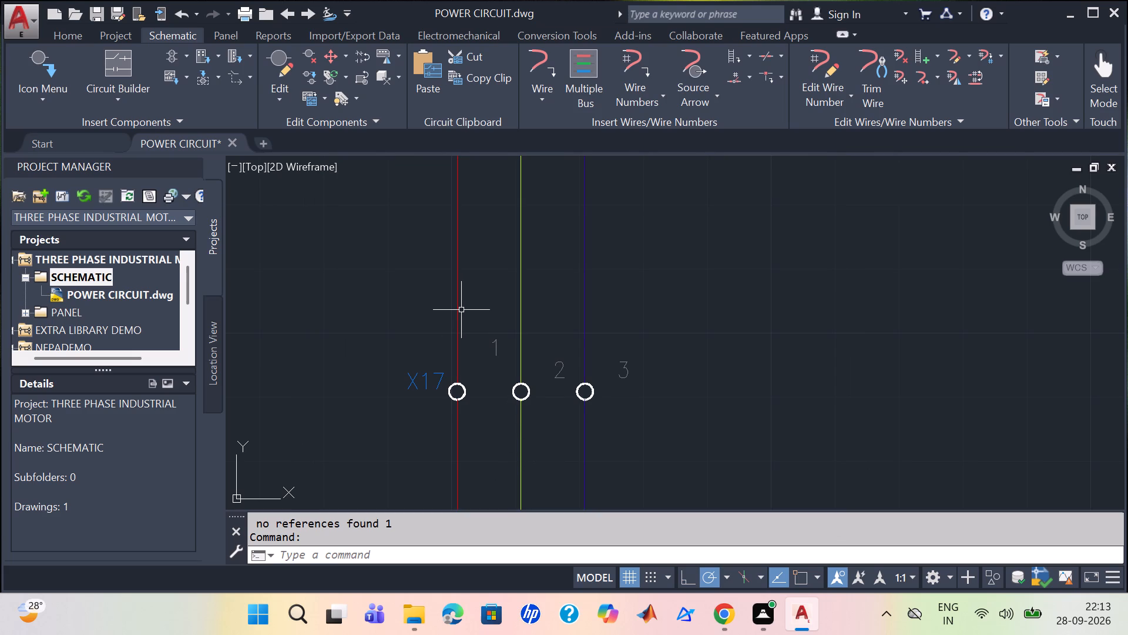
Undo the X17 terminal edits, including the installation and tag strip entries and the location numbers 1, 2 and 3 on all three terminals.
key("ctrl+z")
key("ctrl+z")
key("ctrl+z")
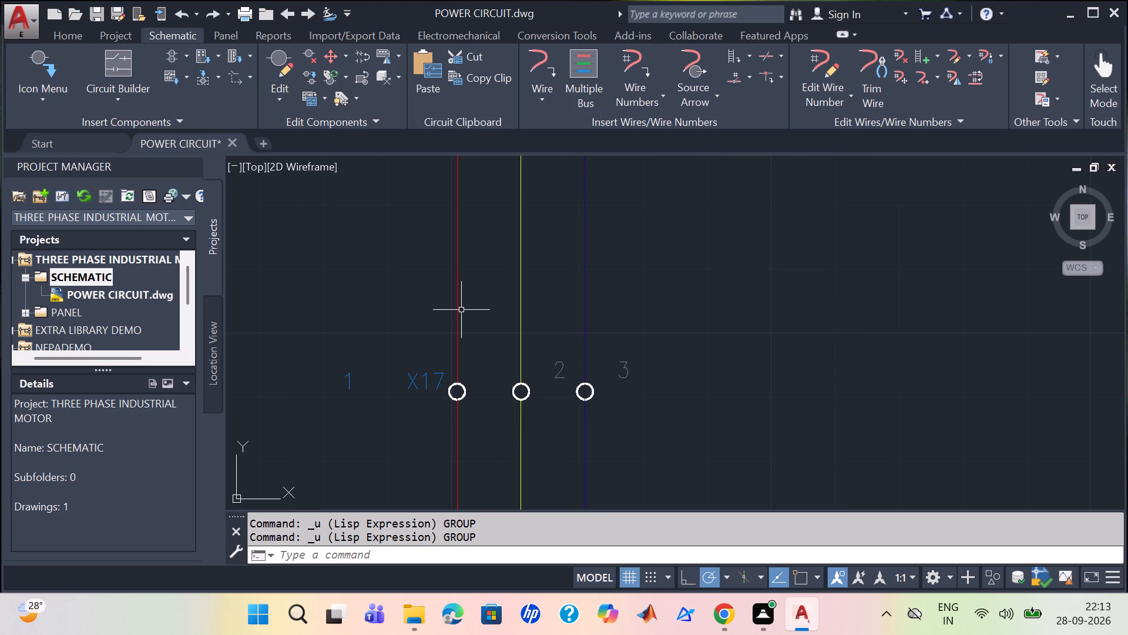
key("ctrl+z")
key("ctrl+z")
key("ctrl+z")
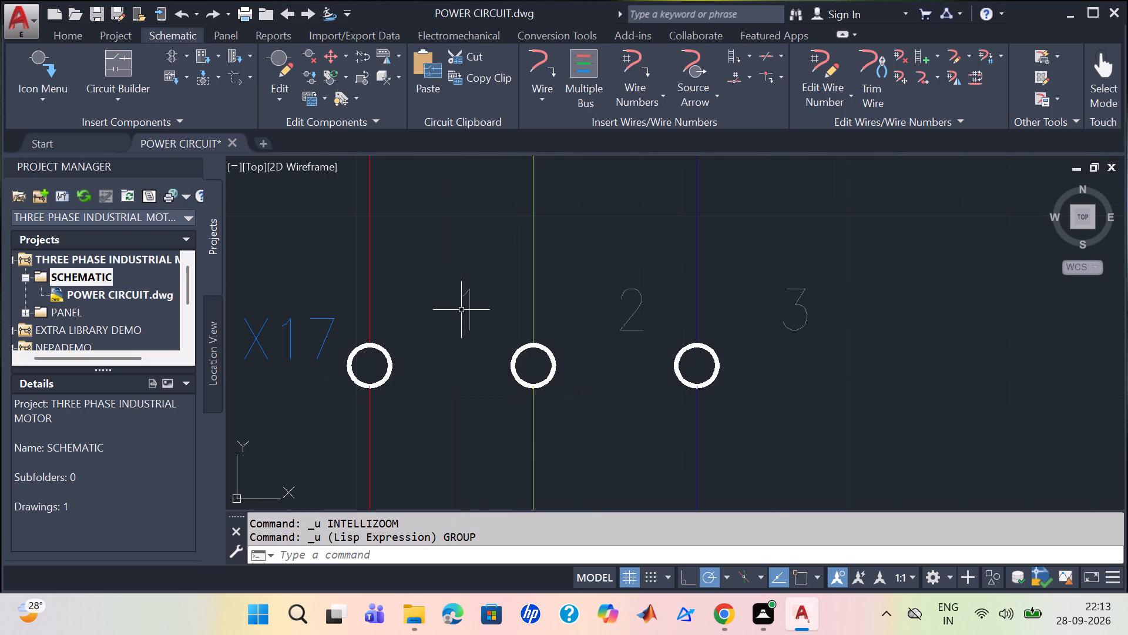
key("ctrl+z")
key("ctrl+z")
key("ctrl+z")
key("ctrl+z")
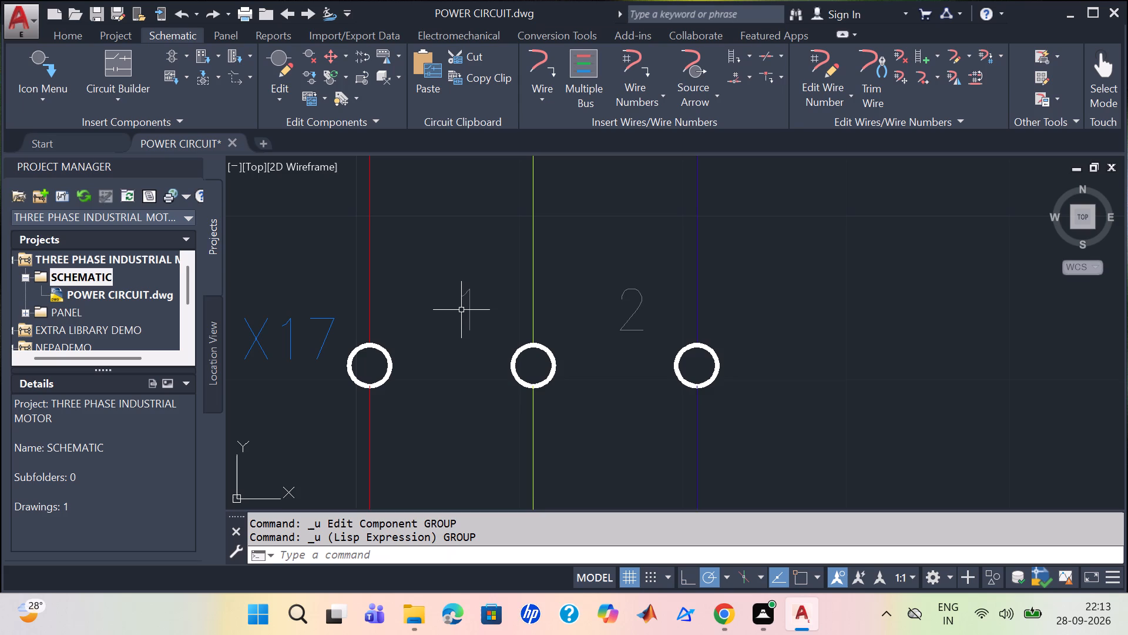
key("ctrl+z")
key("ctrl+z")
key("ctrl+z")
key("ctrl+z")
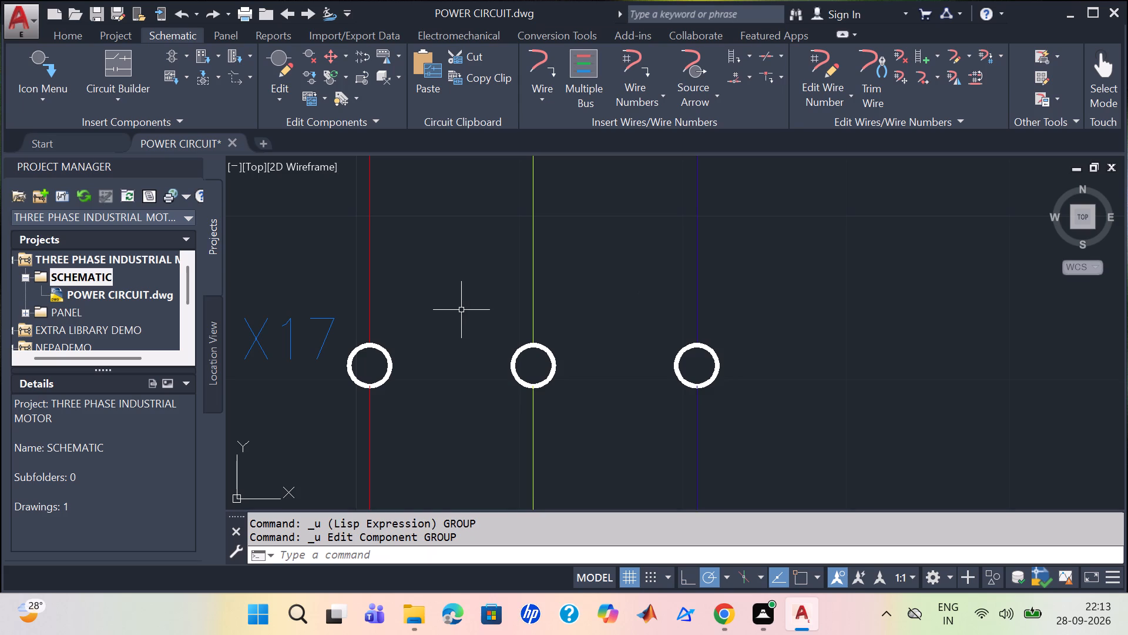
Browse the NFPA schematic symbols for push buttons, relays and contacts, and latching relay coils.
scroll(461, 310, "down", 5)
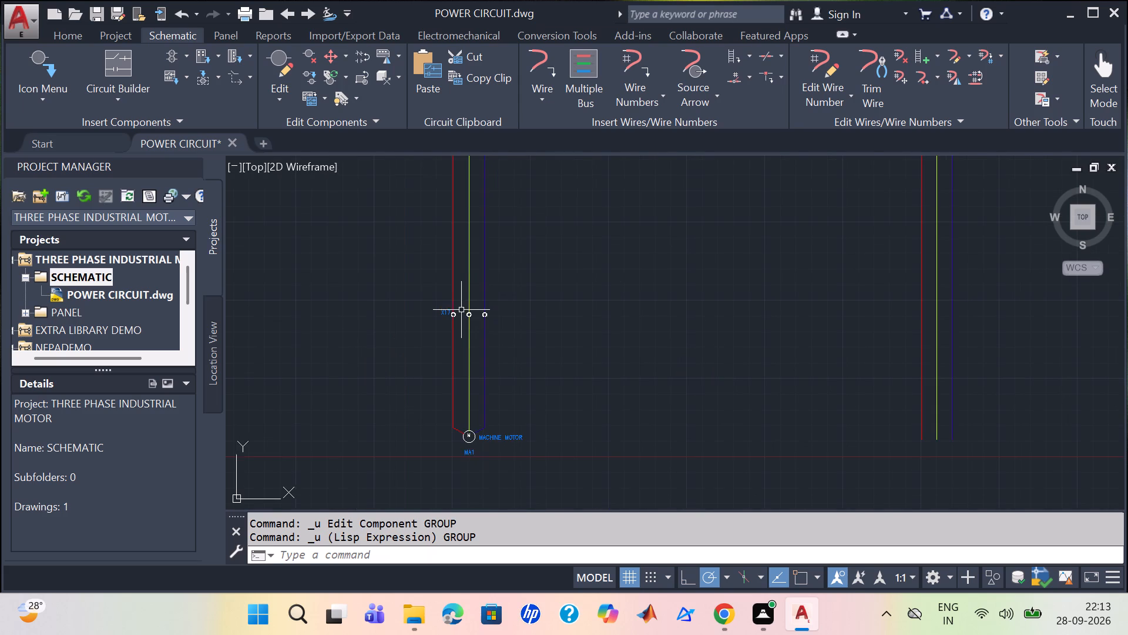
scroll(461, 310, "down", 1)
scroll(461, 310, "up", 1)
scroll(461, 310, "down", 1)
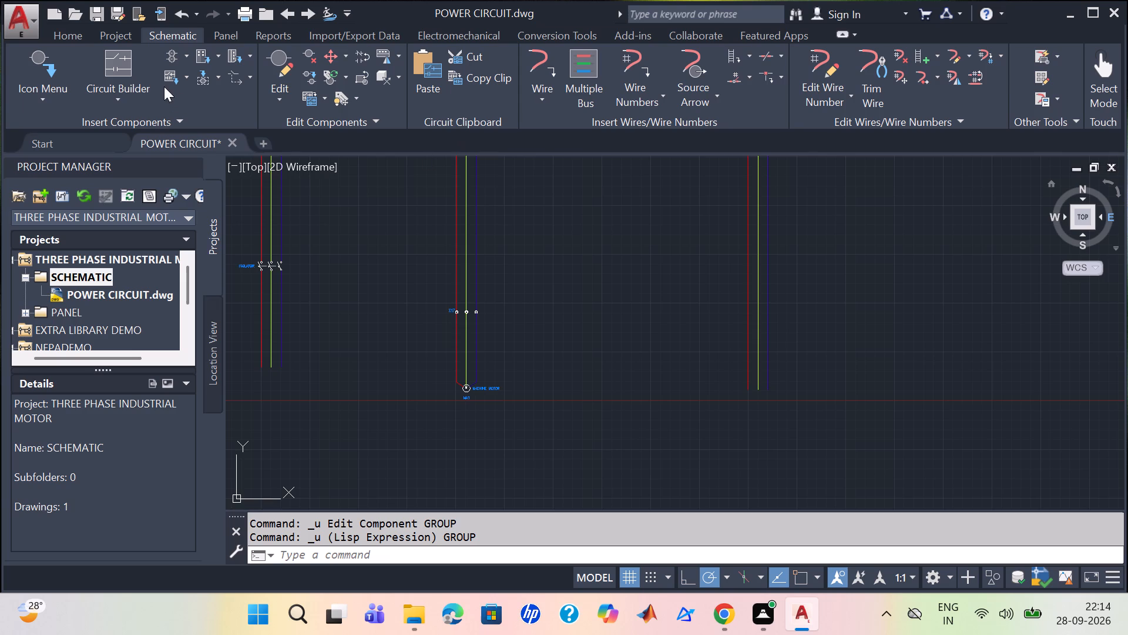
double_click(57, 58)
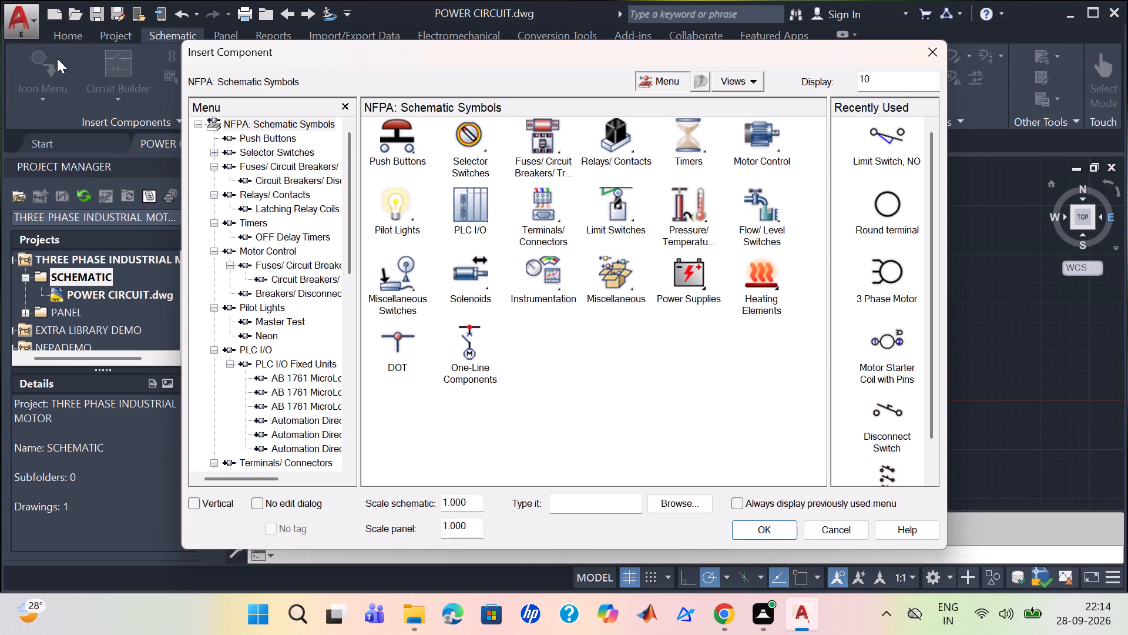
left_click_drag(351, 150, 343, 128)
left_click_drag(343, 128, 342, 127)
left_click(263, 133)
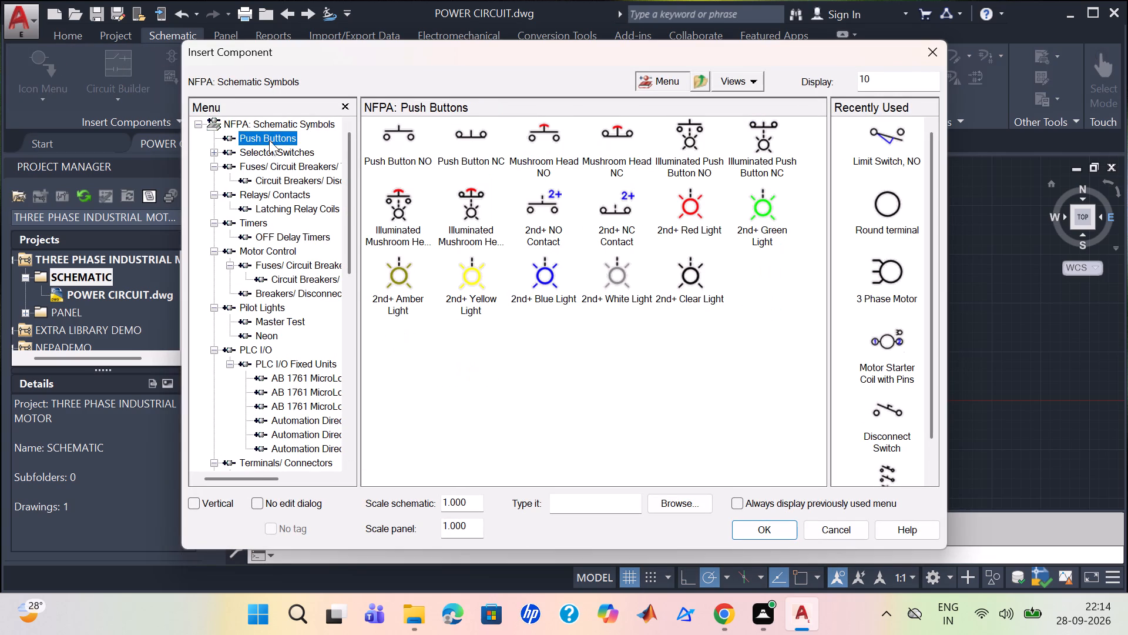
left_click(285, 117)
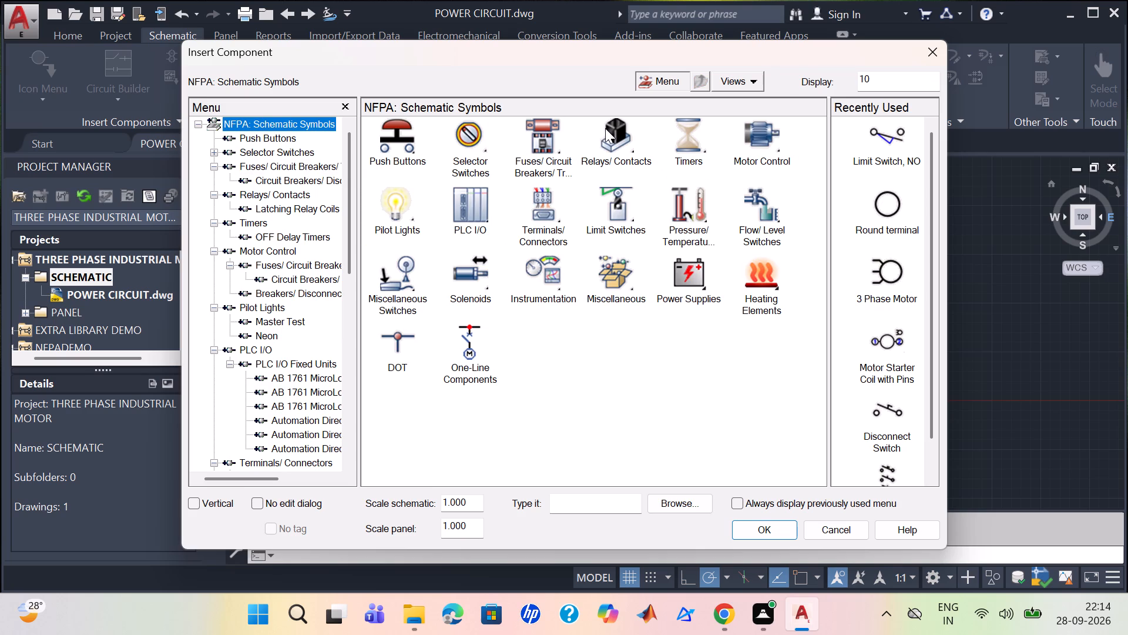
double_click(606, 129)
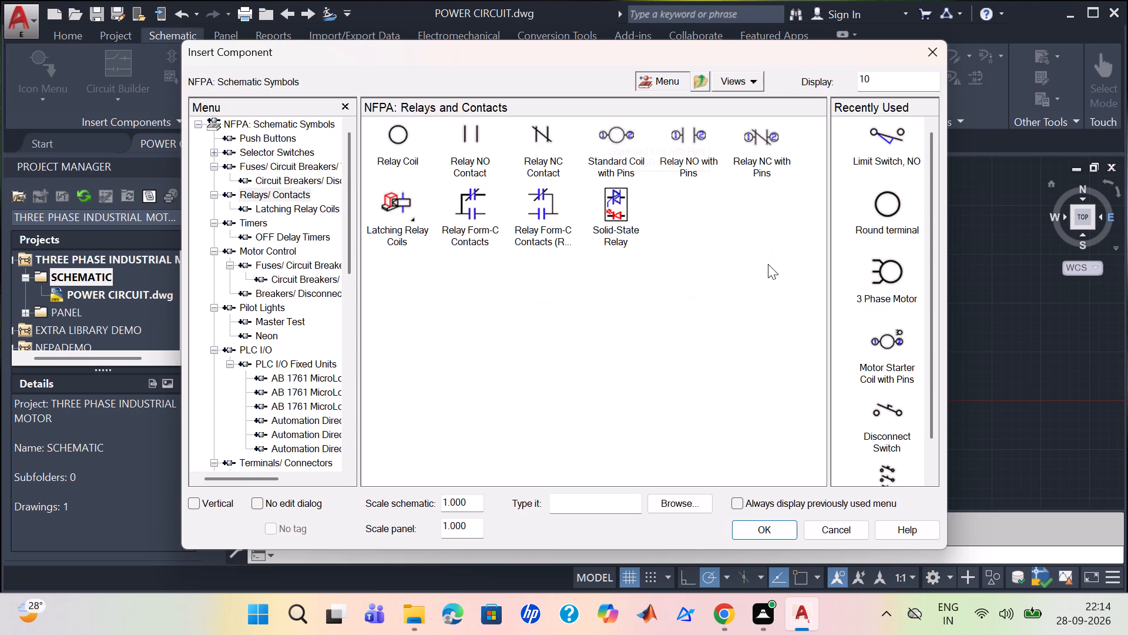
double_click(394, 218)
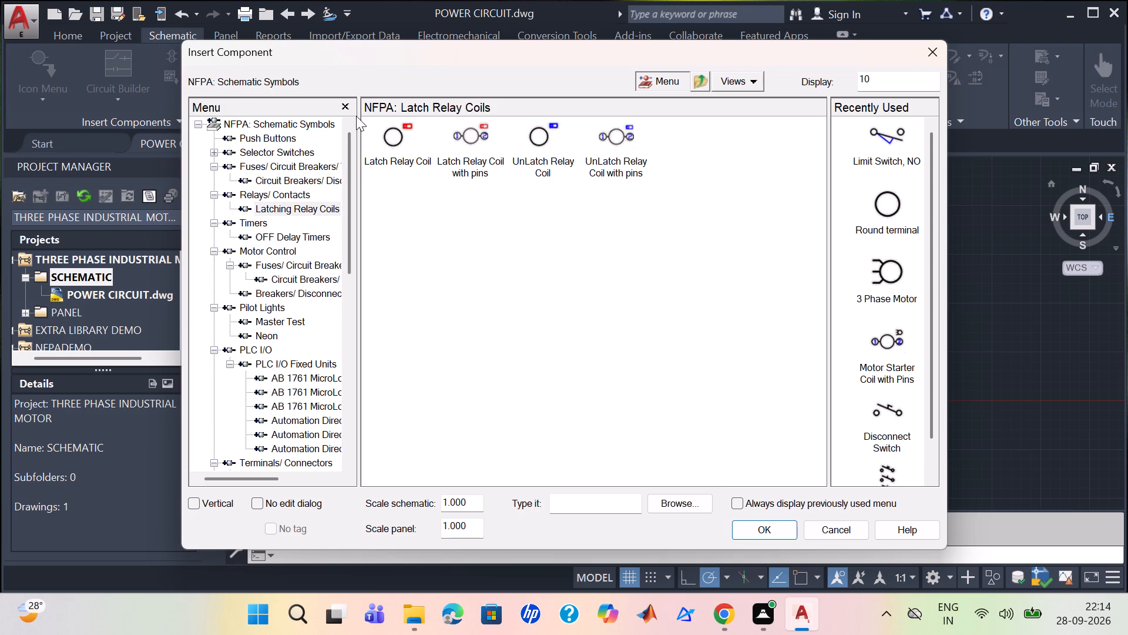
left_click(291, 192)
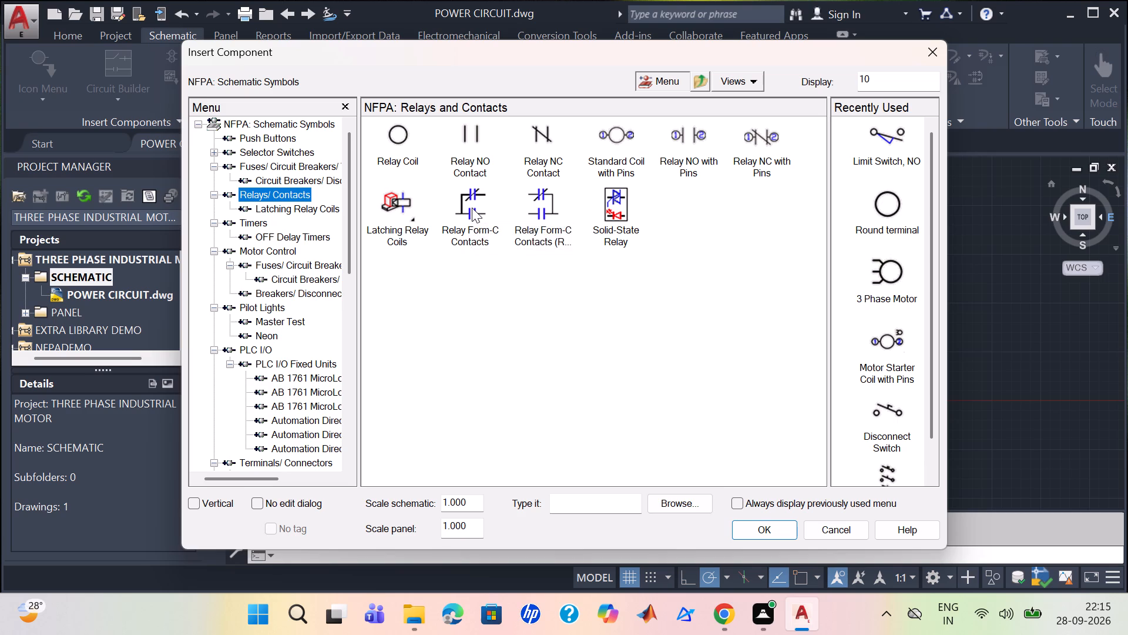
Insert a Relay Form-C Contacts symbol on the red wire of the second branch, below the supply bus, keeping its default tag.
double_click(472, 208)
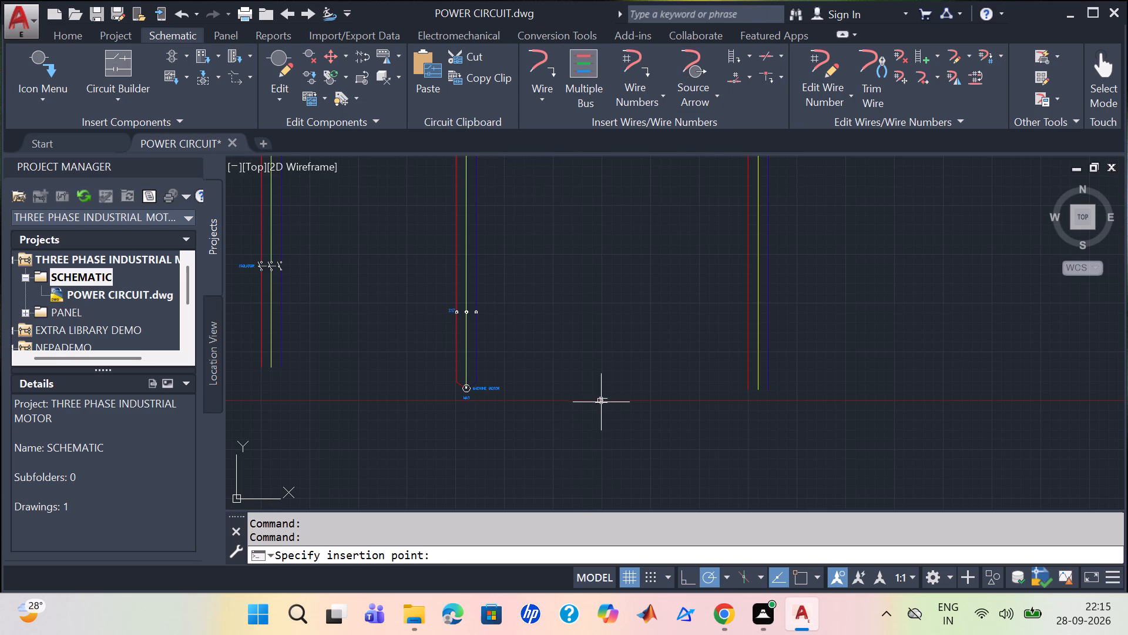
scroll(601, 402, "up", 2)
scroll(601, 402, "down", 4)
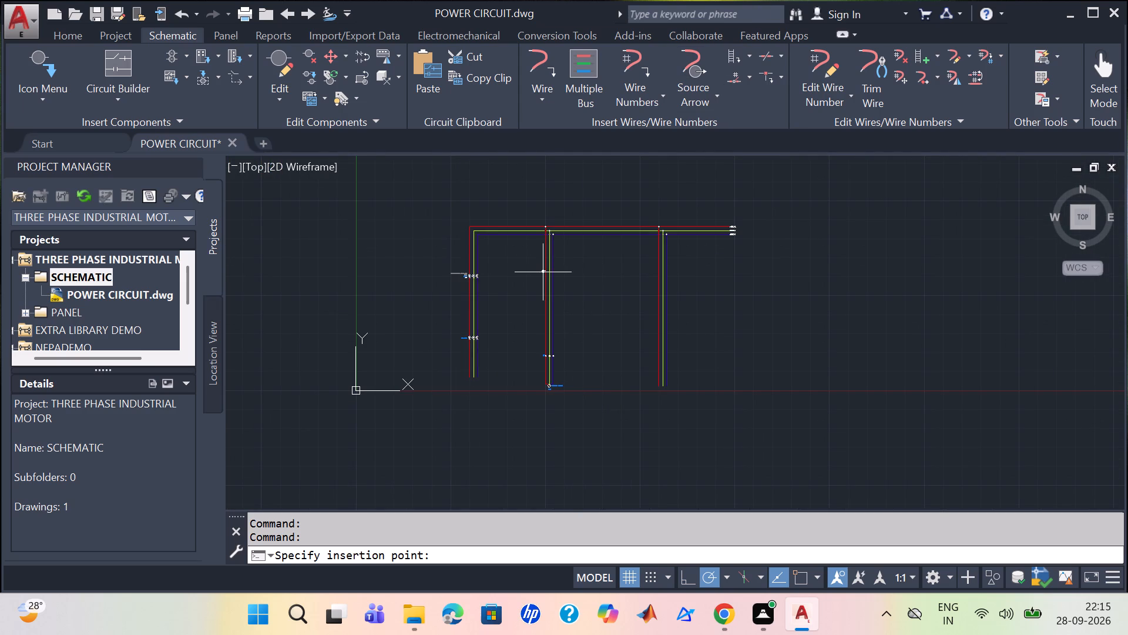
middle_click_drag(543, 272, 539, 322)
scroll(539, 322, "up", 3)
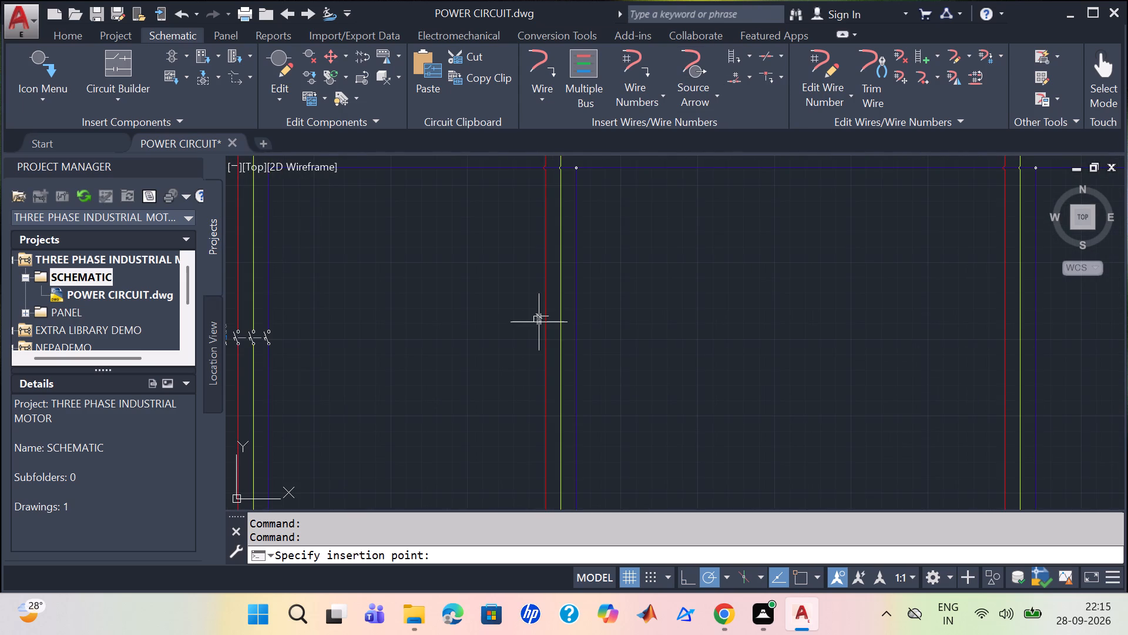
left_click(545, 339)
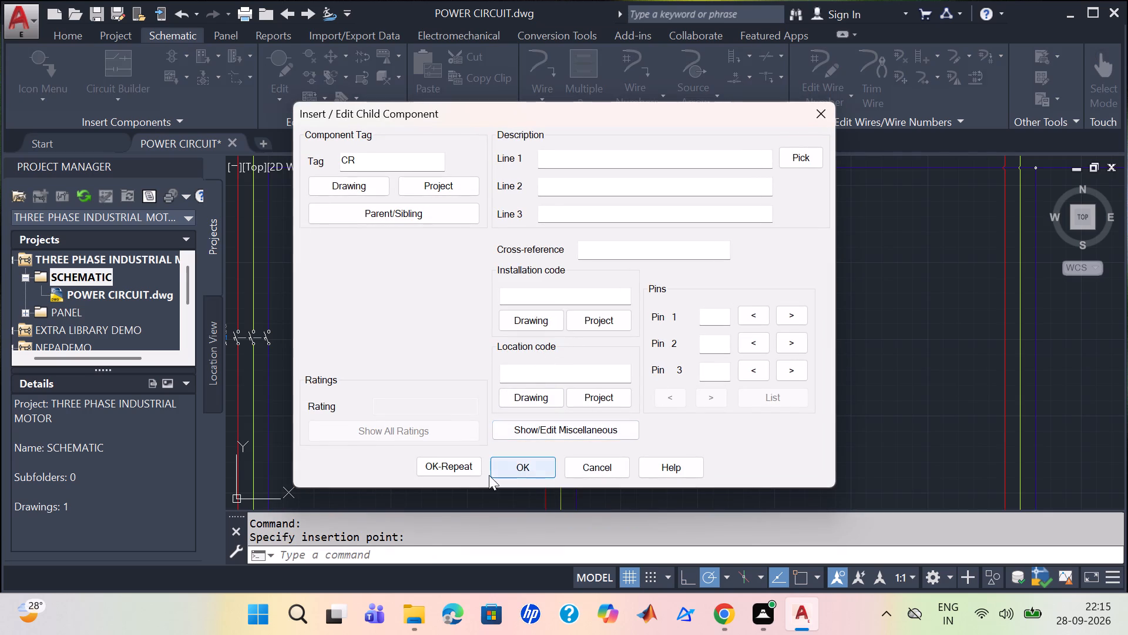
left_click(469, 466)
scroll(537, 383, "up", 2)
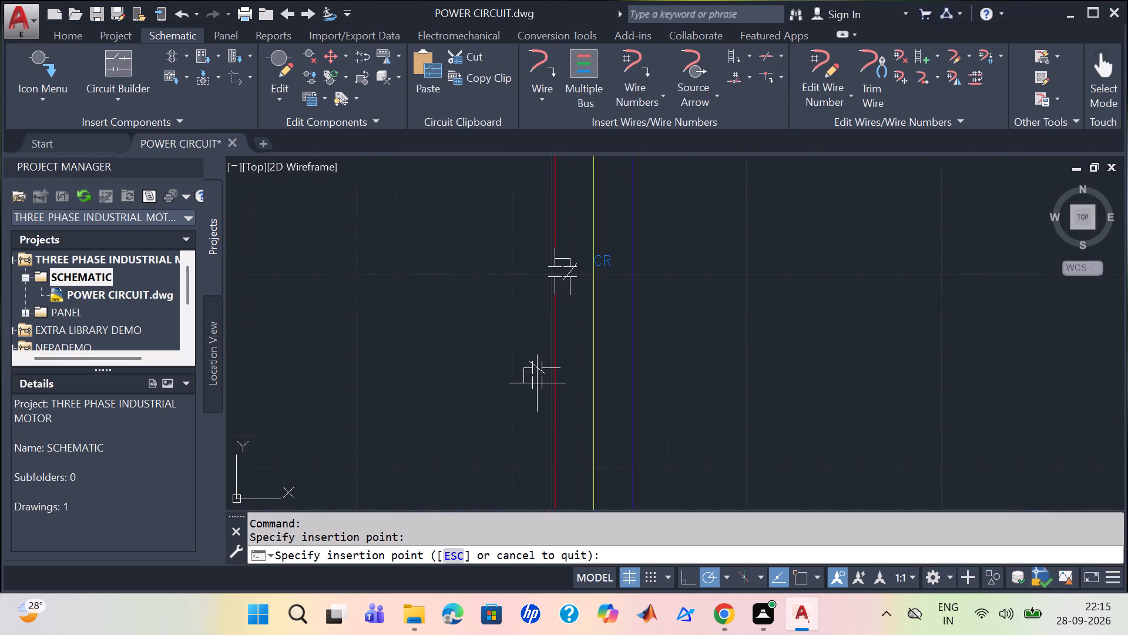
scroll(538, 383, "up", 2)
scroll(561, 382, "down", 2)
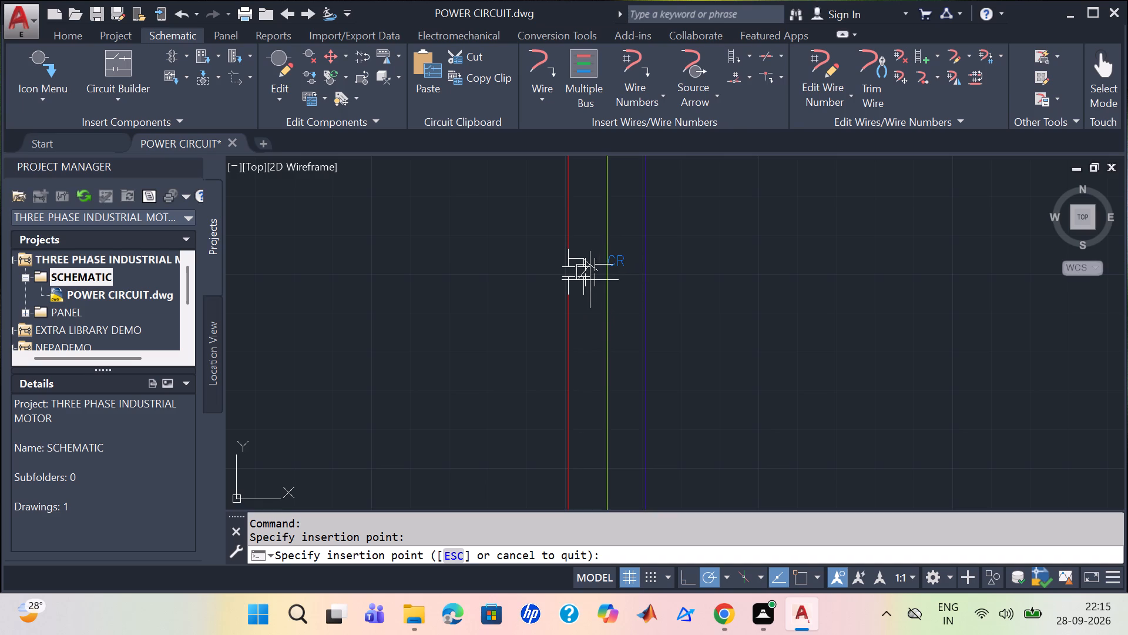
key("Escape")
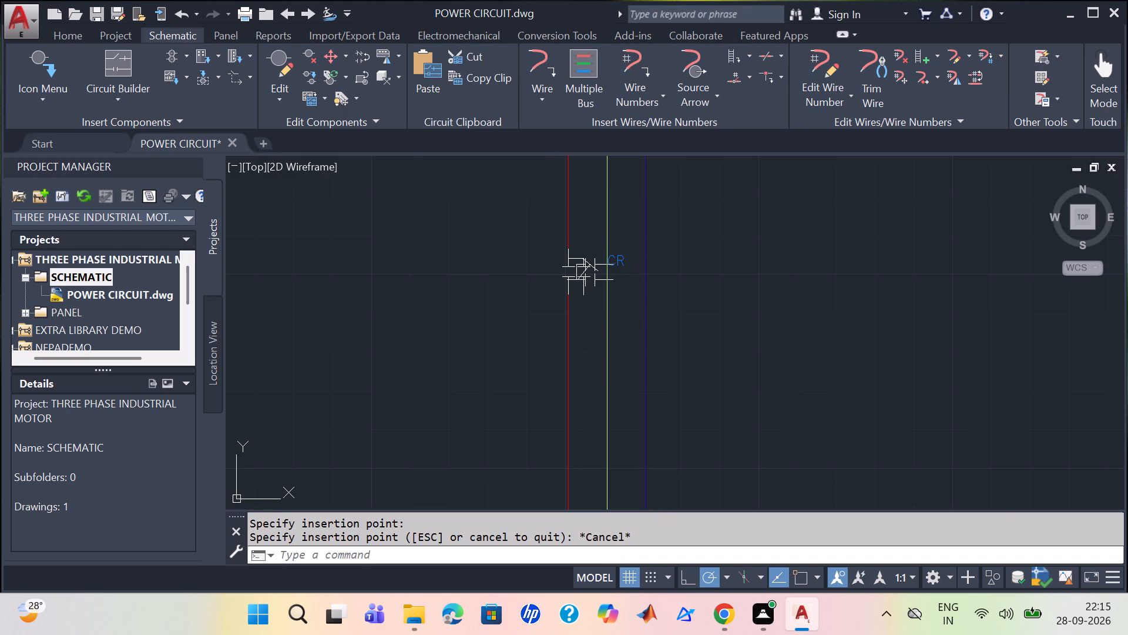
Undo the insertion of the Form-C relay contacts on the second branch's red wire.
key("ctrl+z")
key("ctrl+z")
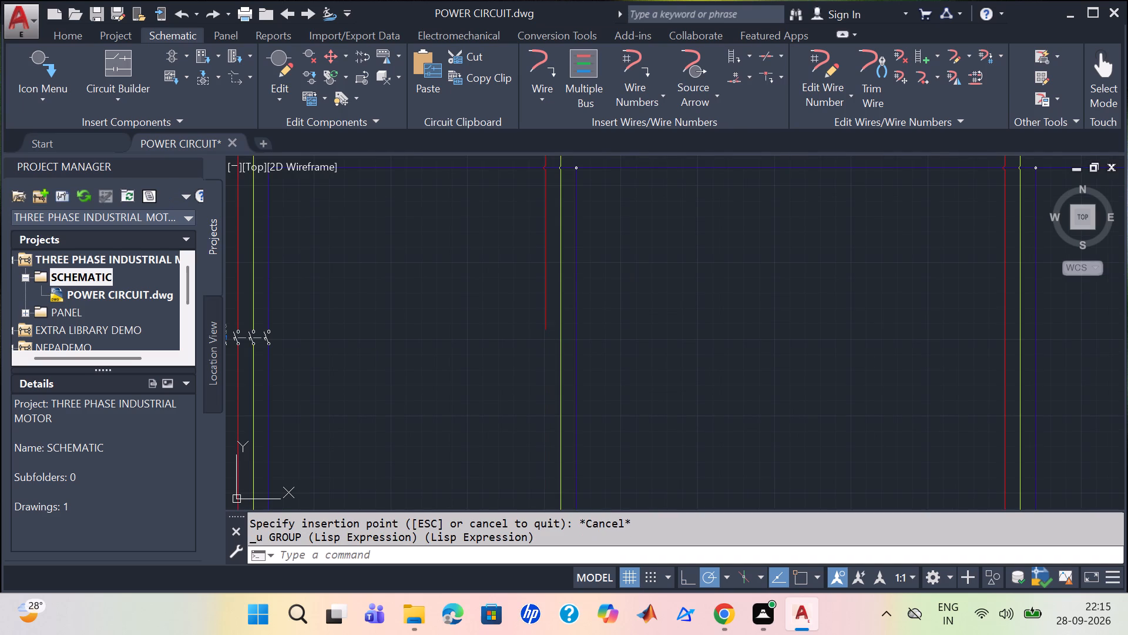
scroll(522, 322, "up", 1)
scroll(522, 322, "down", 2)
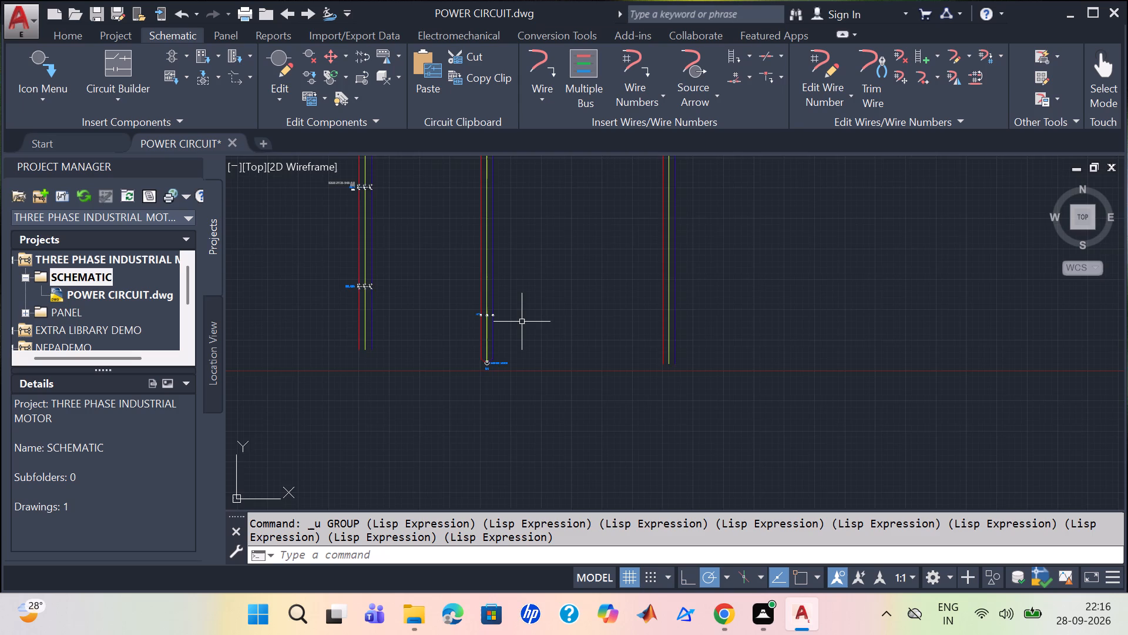
Open the choices for inserting a ladder or setting up an XY grid or X zones.
scroll(521, 326, "down", 1)
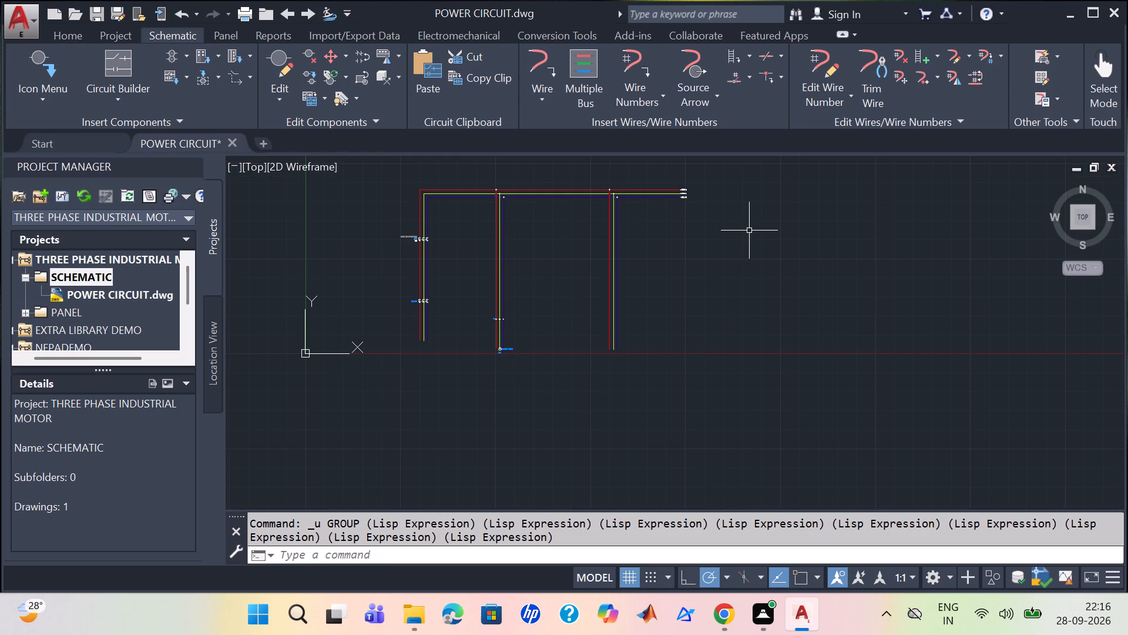
left_click(754, 55)
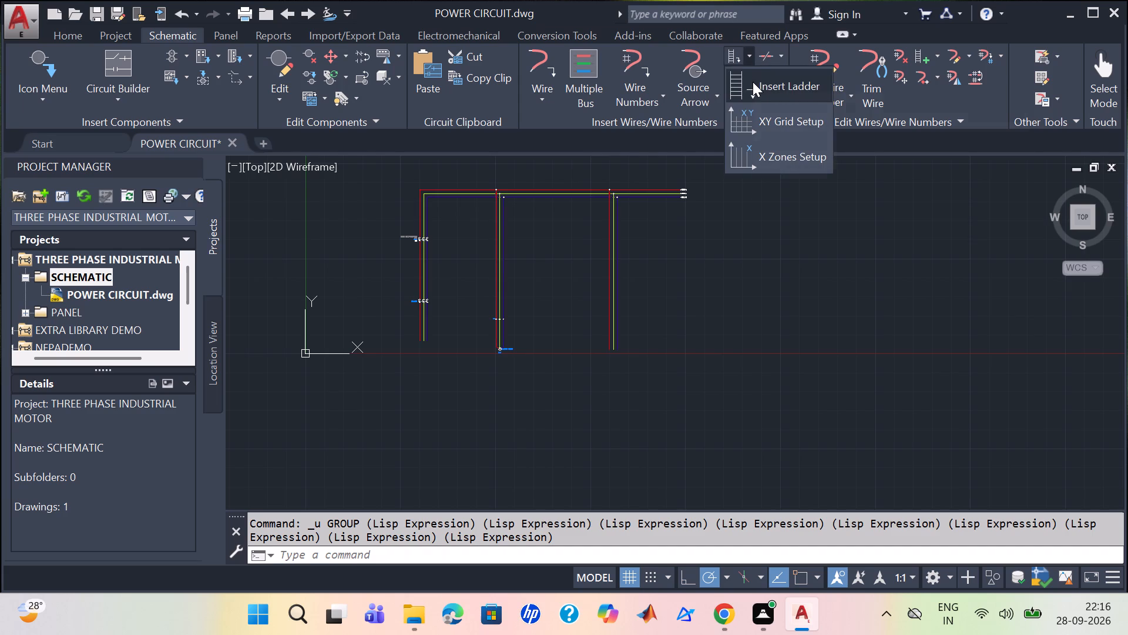
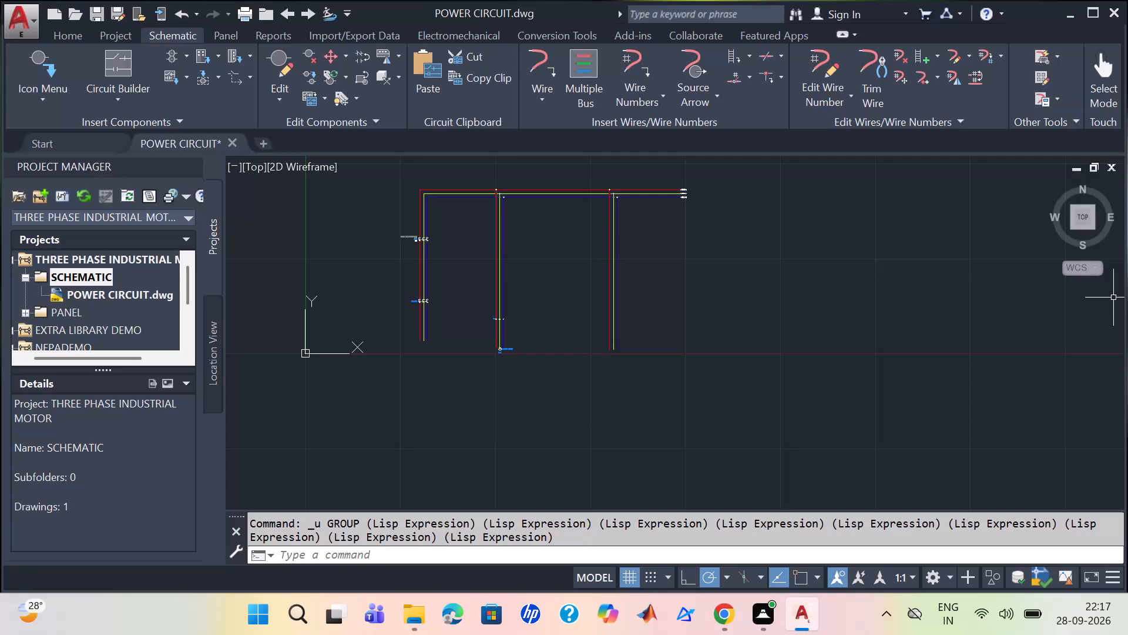
Inspect the second branch from its upper wires past the three terminals to the machine motor, along with the neighbouring branches.
scroll(495, 298, "up", 2)
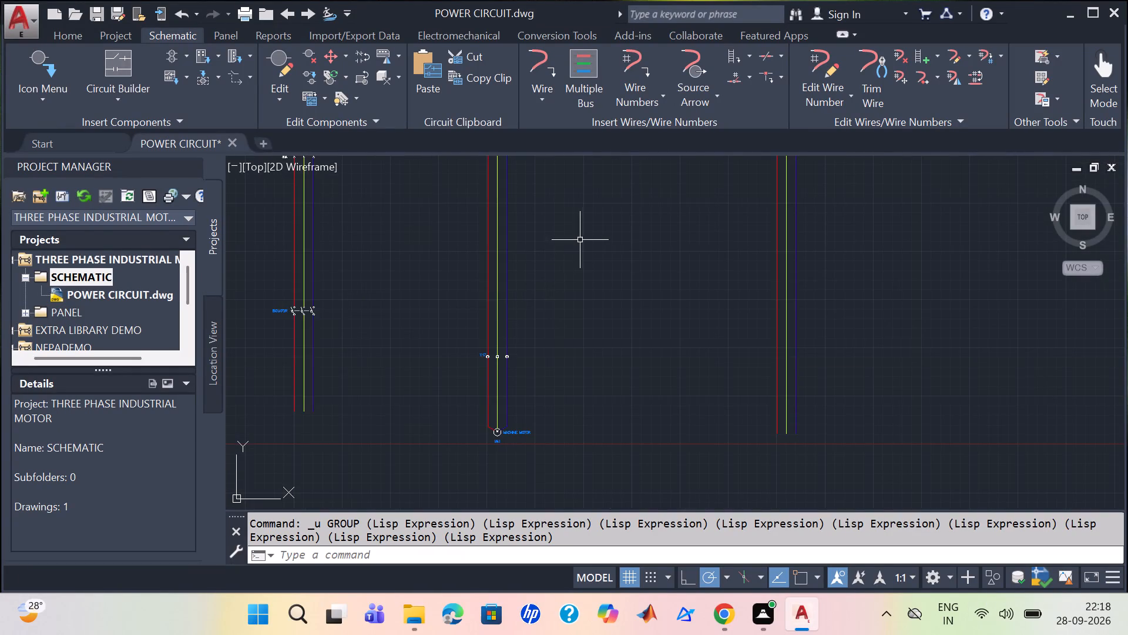
scroll(581, 239, "down", 4)
scroll(581, 239, "up", 5)
middle_click_drag(549, 322, 671, 178)
scroll(672, 178, "up", 1)
scroll(498, 397, "up", 1)
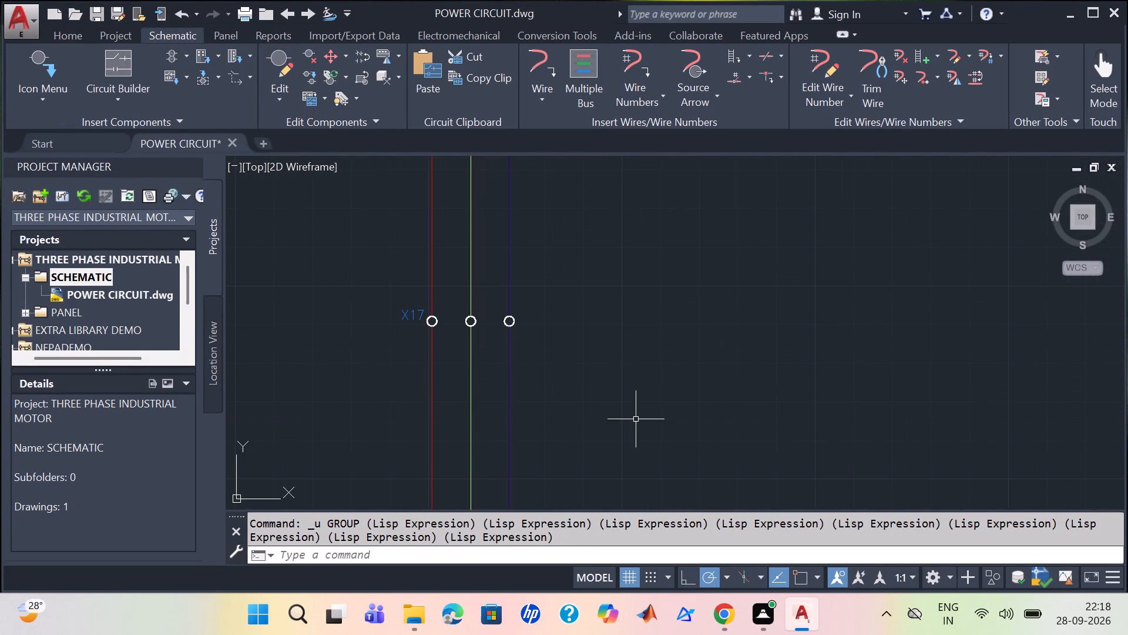
middle_click_drag(636, 419, 797, 163)
scroll(797, 163, "up", 1)
scroll(774, 222, "down", 1)
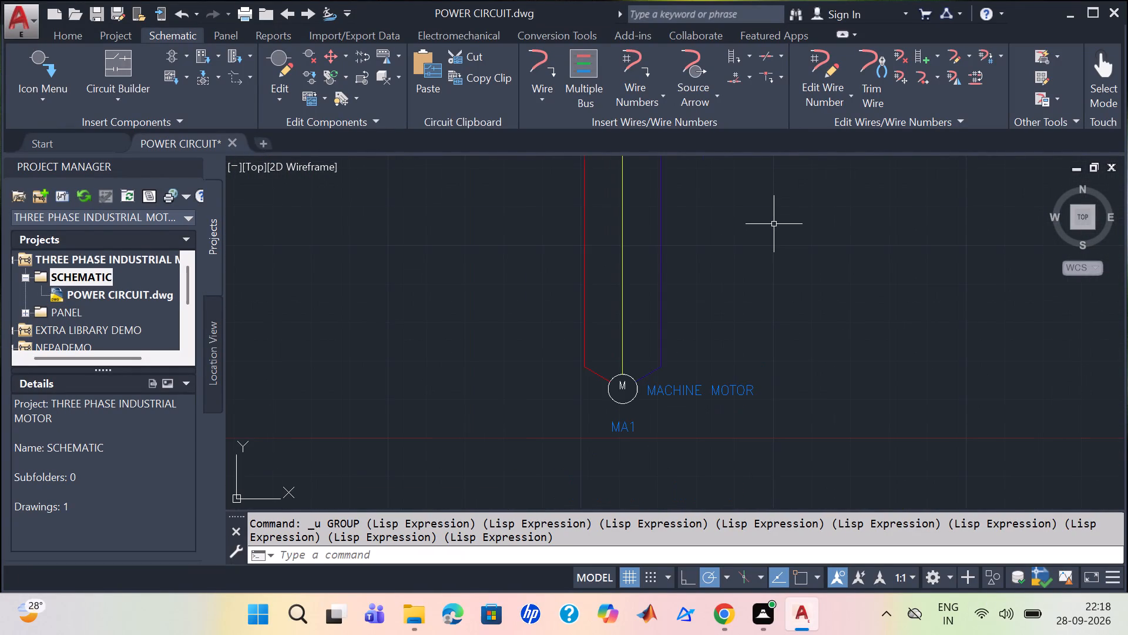
scroll(773, 225, "down", 2)
middle_click_drag(770, 223, 614, 486)
scroll(614, 487, "down", 1)
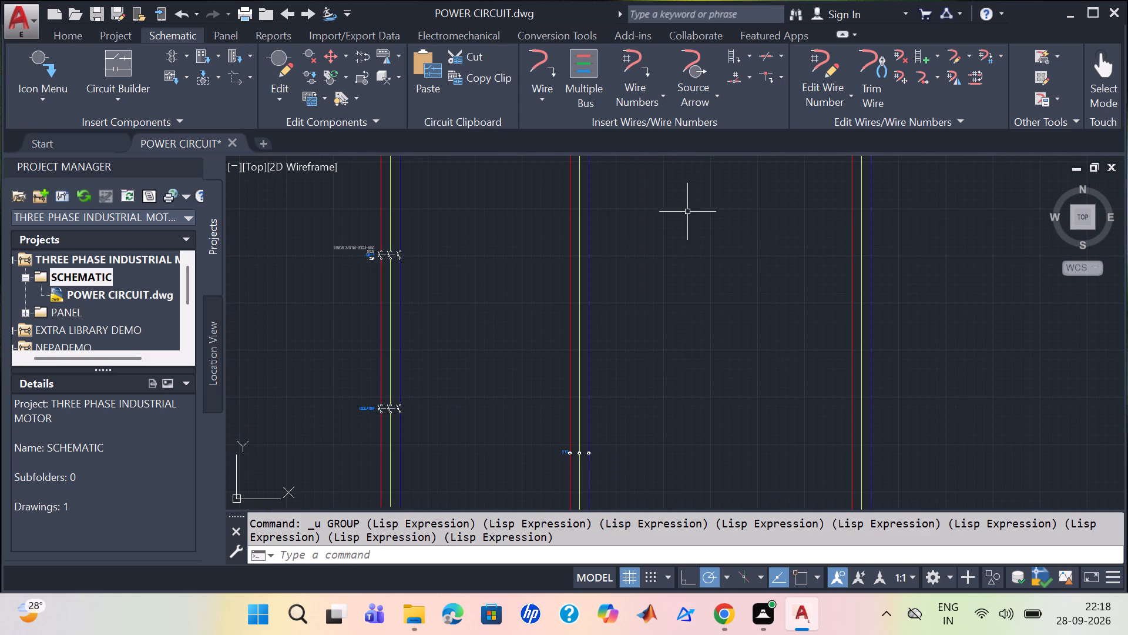
scroll(687, 211, "down", 1)
scroll(620, 220, "up", 2)
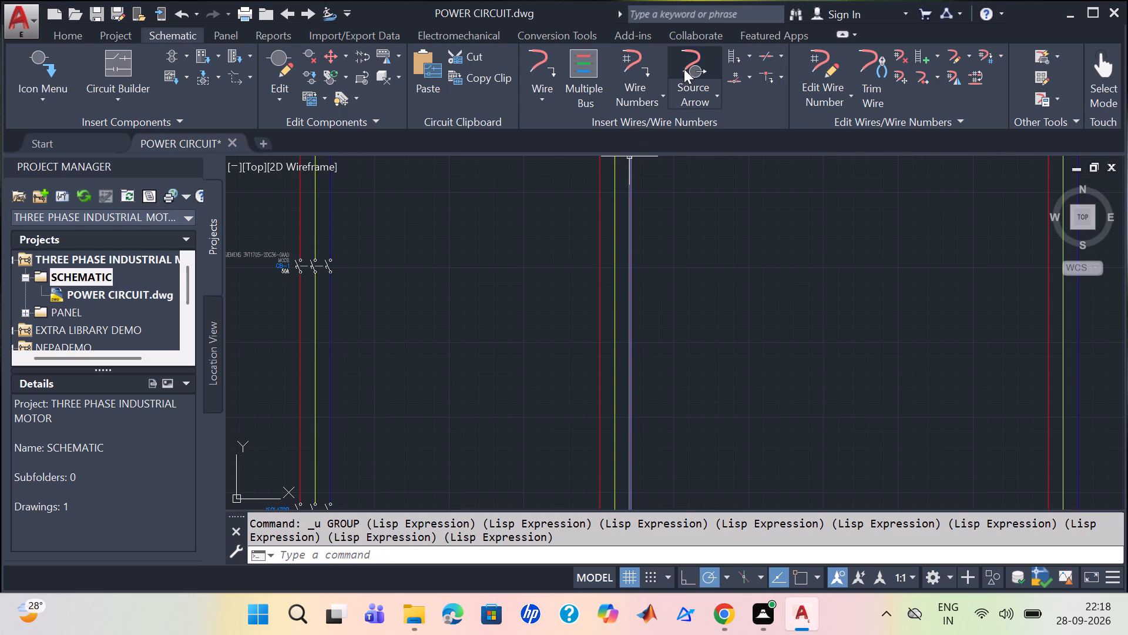
Browse the NFPA schematic symbols for miscellaneous devices, generic device boxes, flow and level switches, limit switches and connector pins.
left_click(38, 85)
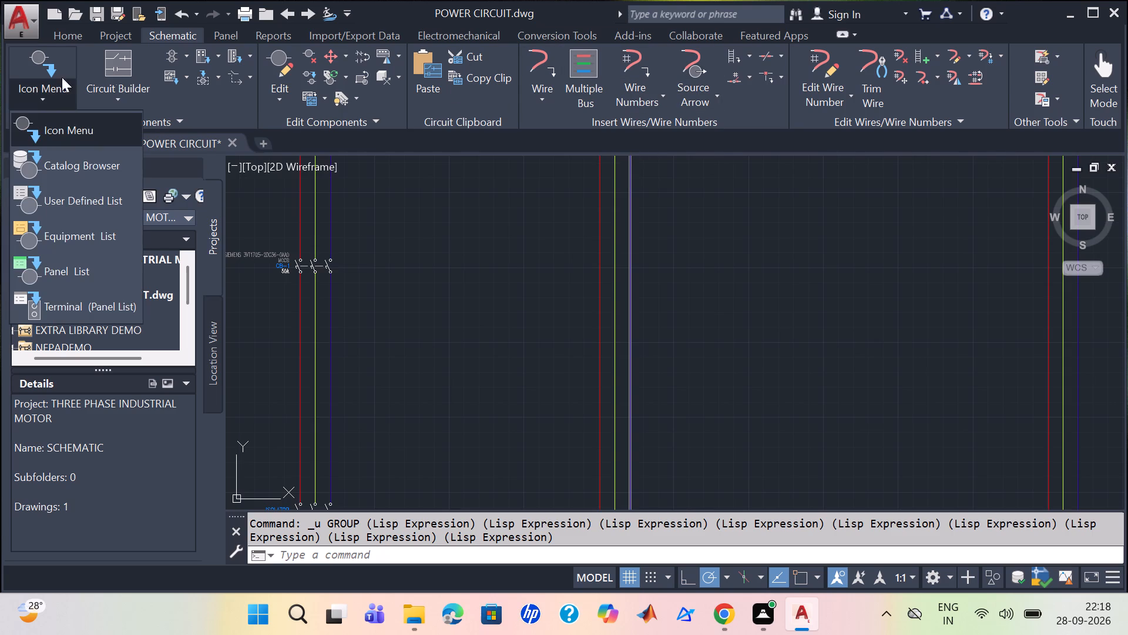
left_click(92, 122)
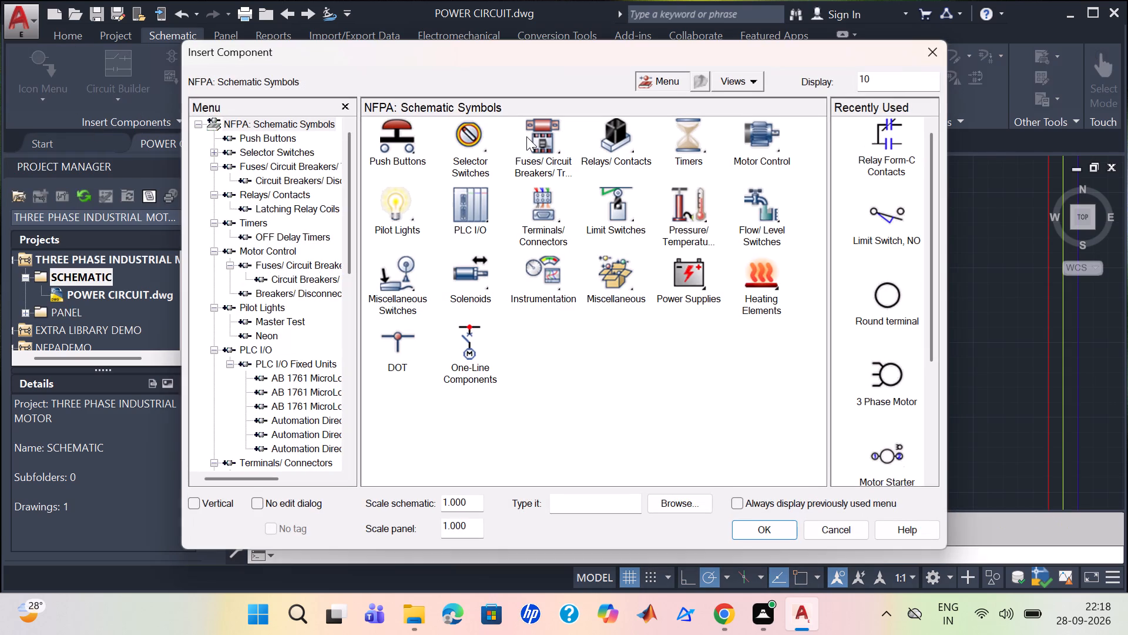
left_click(642, 299)
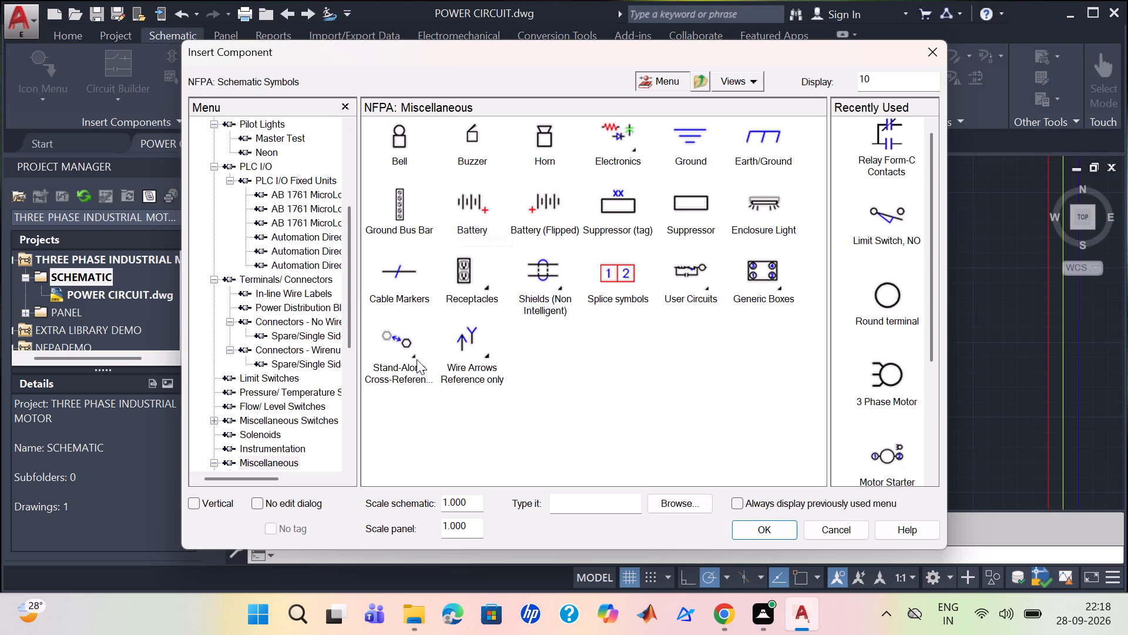
left_click(775, 292)
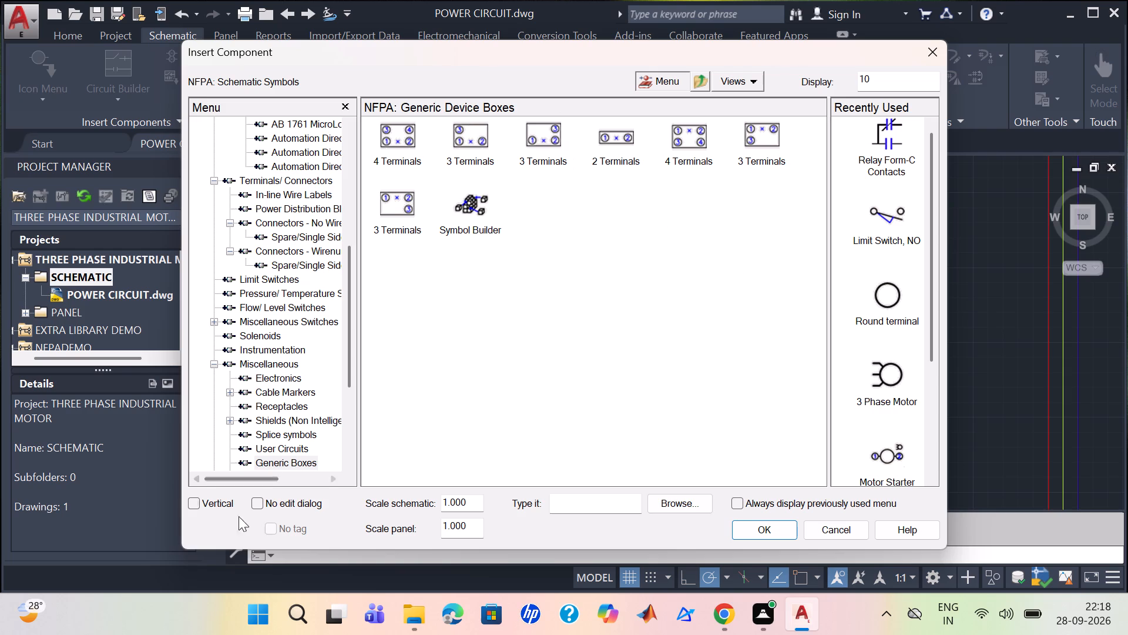
left_click(314, 357)
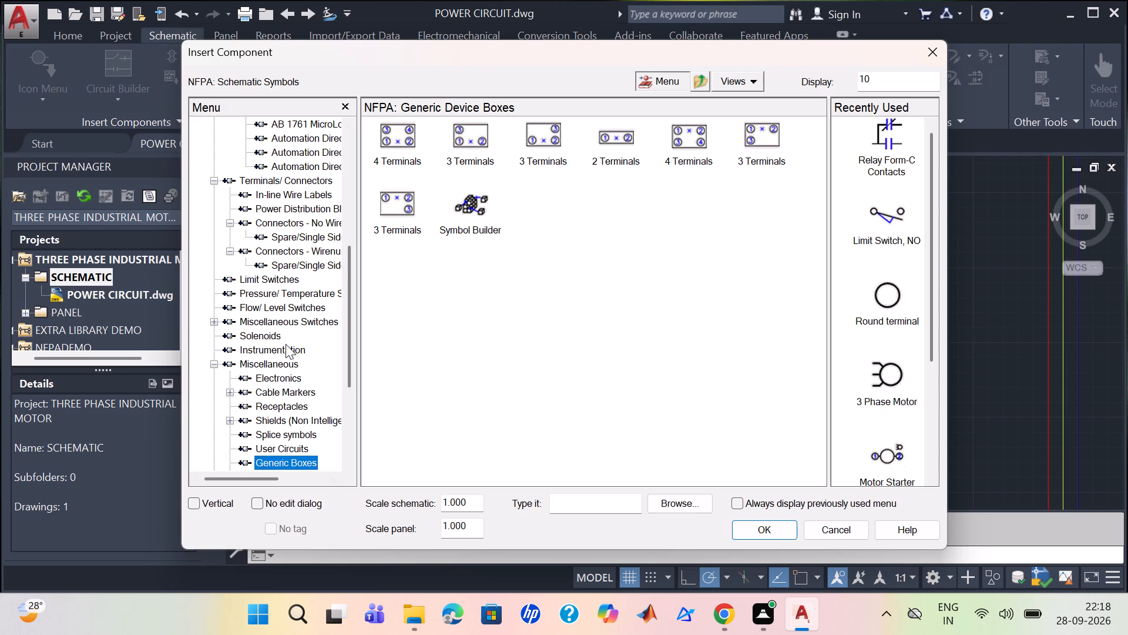
left_click(286, 344)
left_click(280, 333)
left_click(277, 310)
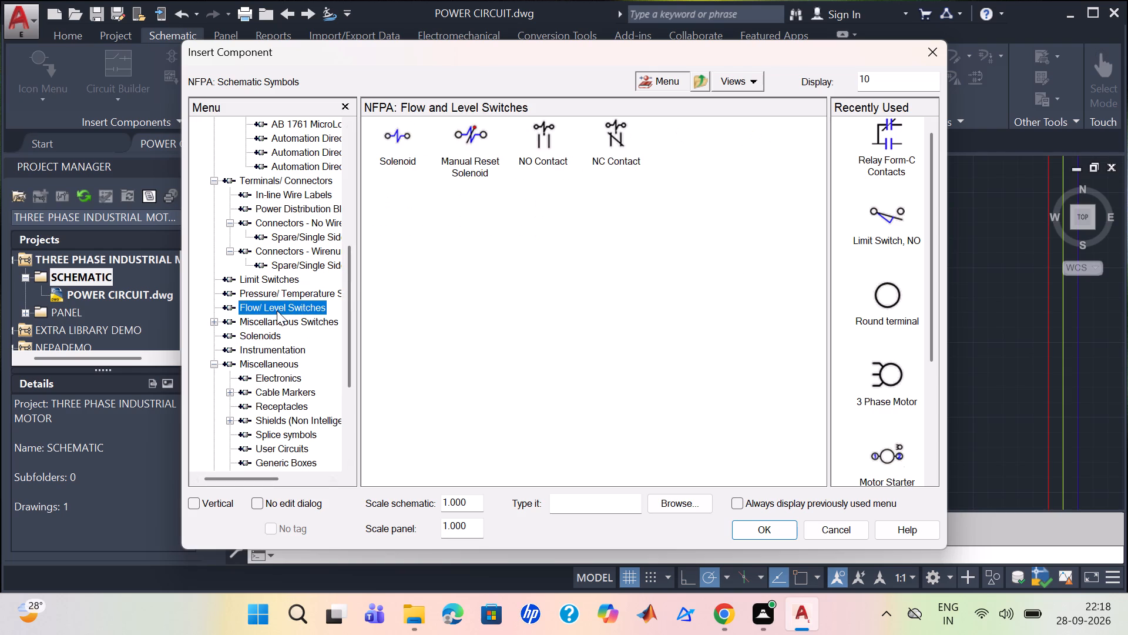
left_click(277, 295)
left_click(276, 275)
left_click(277, 242)
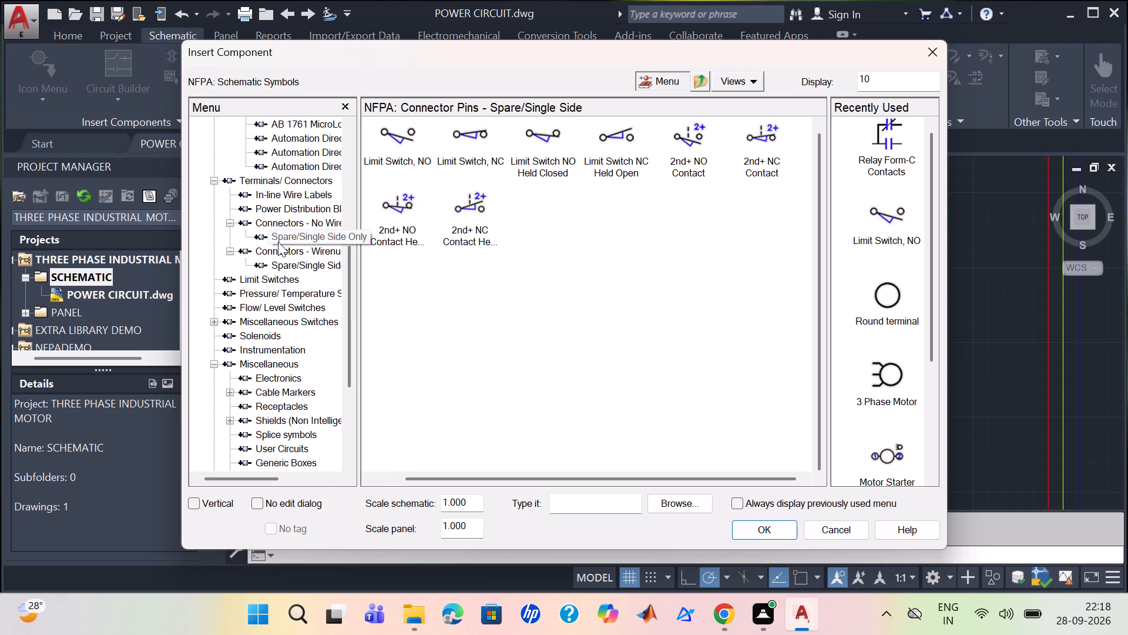
Look through the symbols for splices, cable markers, receptacles, user circuits, electronics and instrumentation.
scroll(285, 350, "down", 2)
left_click(285, 350)
left_click(287, 312)
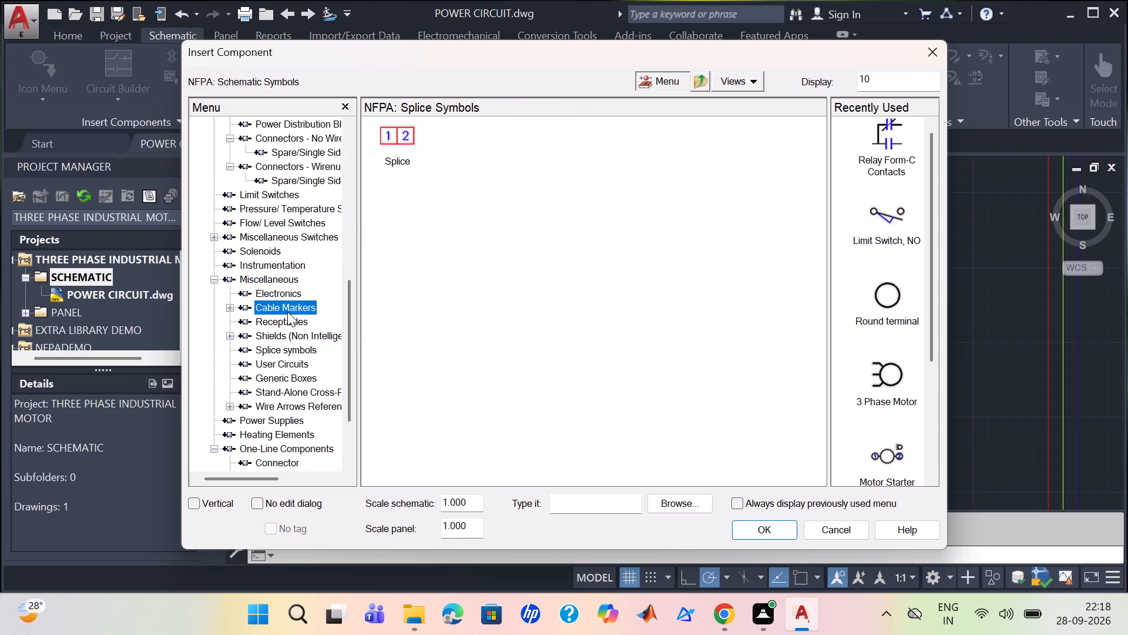
left_click(287, 286)
left_click(287, 263)
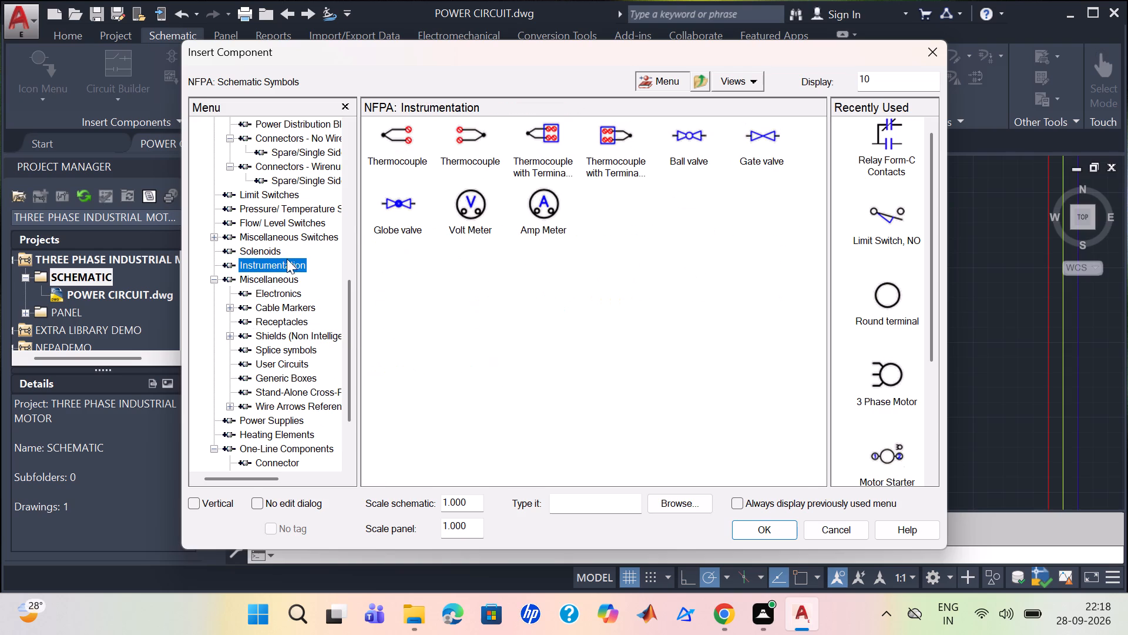
left_click(289, 283)
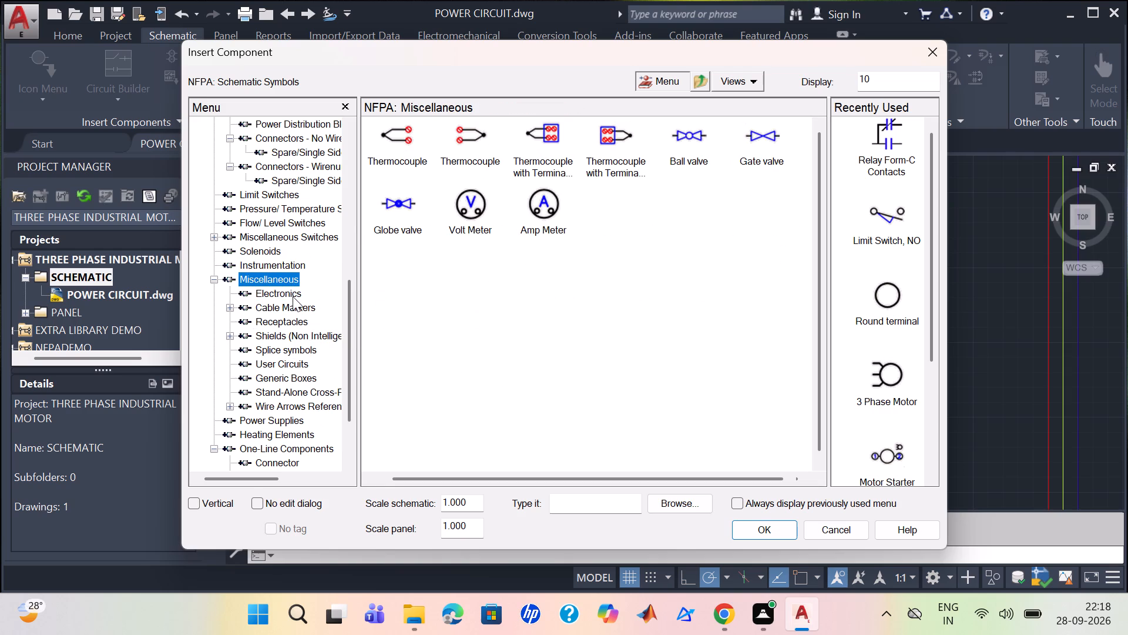
left_click(296, 322)
left_click(291, 346)
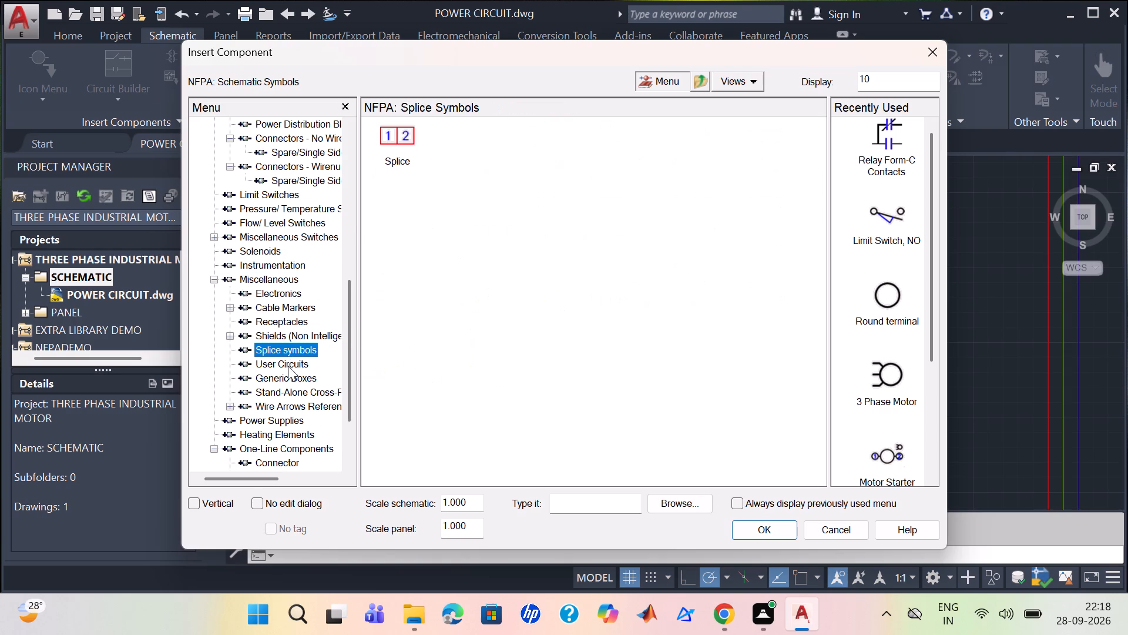
left_click(288, 366)
left_click(288, 306)
left_click(288, 291)
left_click(288, 262)
left_click(288, 255)
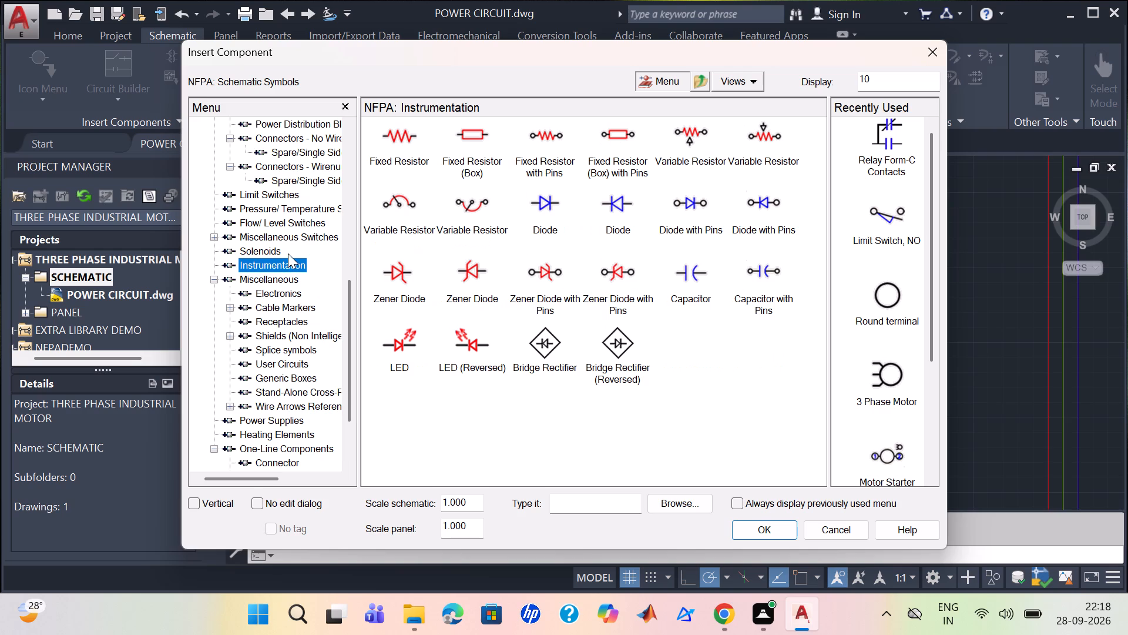
left_click_drag(288, 246, 288, 240)
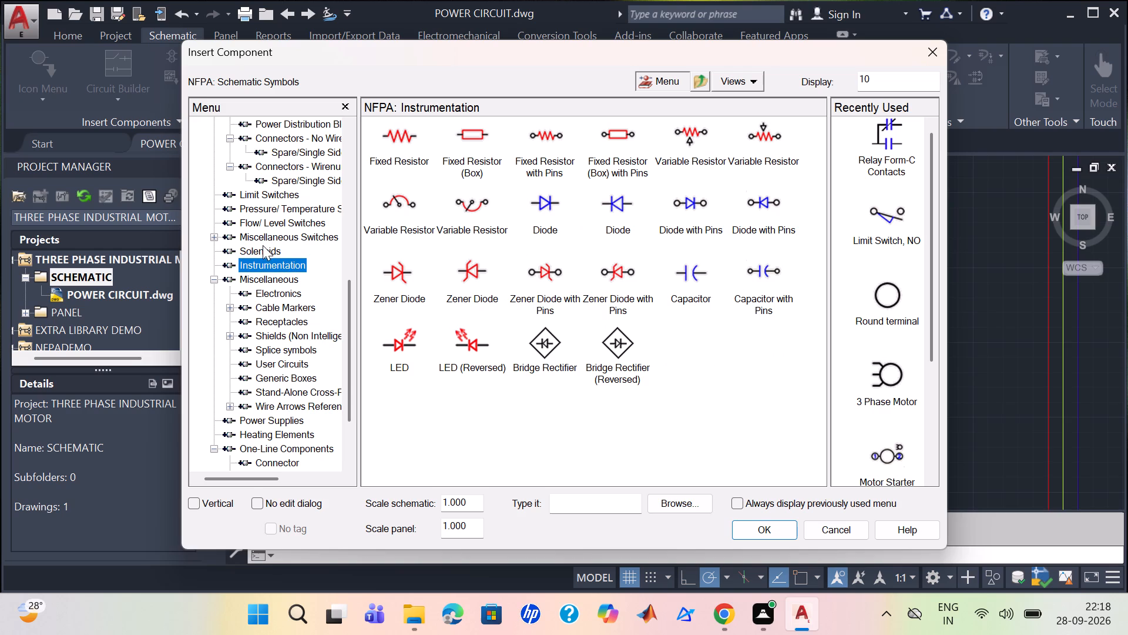
Look through the symbols for miscellaneous, flow/level, pressure/temperature and limit switches, connectors and power distribution blocks.
left_click(263, 245)
left_click(267, 237)
left_click(273, 218)
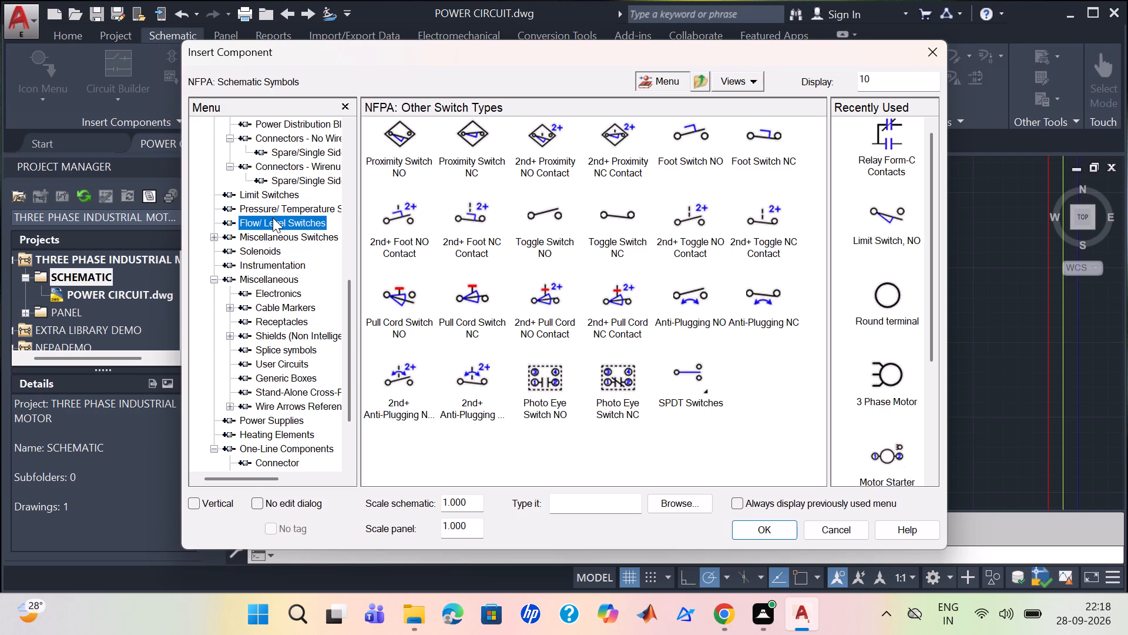
left_click(274, 206)
left_click(277, 189)
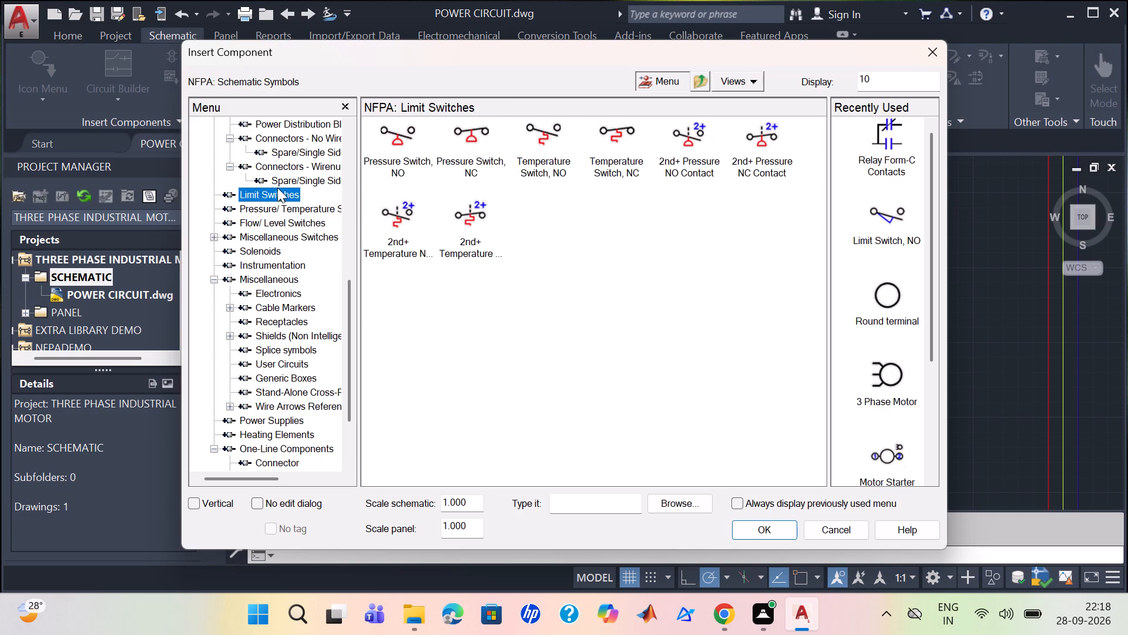
left_click(277, 179)
left_click(277, 168)
left_click(278, 151)
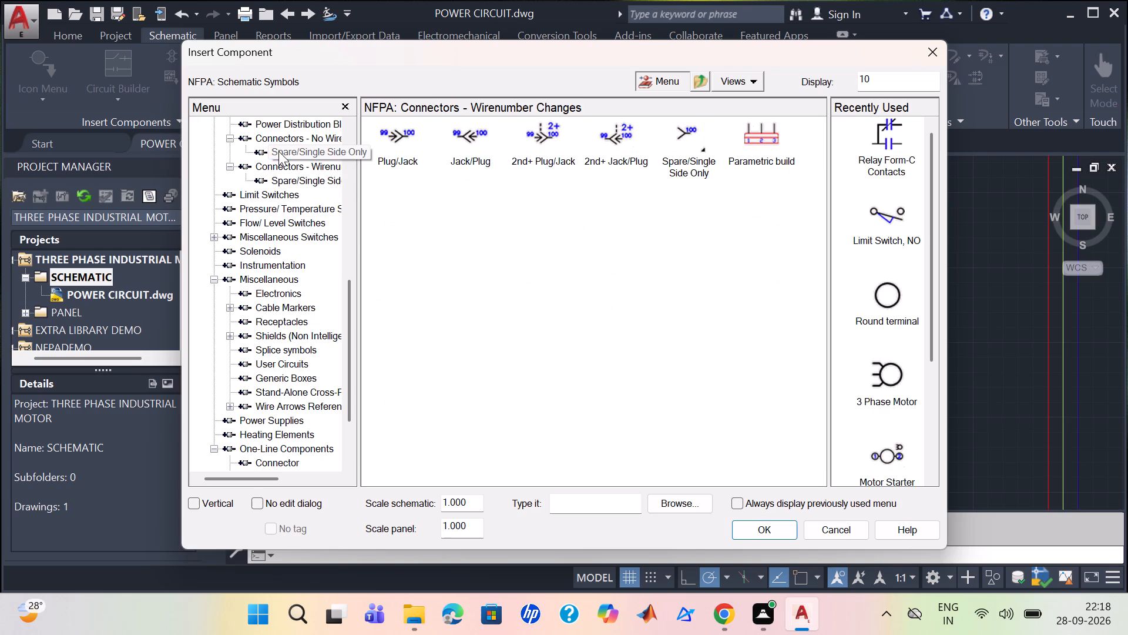
left_click(278, 136)
left_click(280, 122)
Check the symbols for terminals and connectors and for the Automation Direct DL105 PLC units with 1" spacing.
scroll(280, 122, "up", 1)
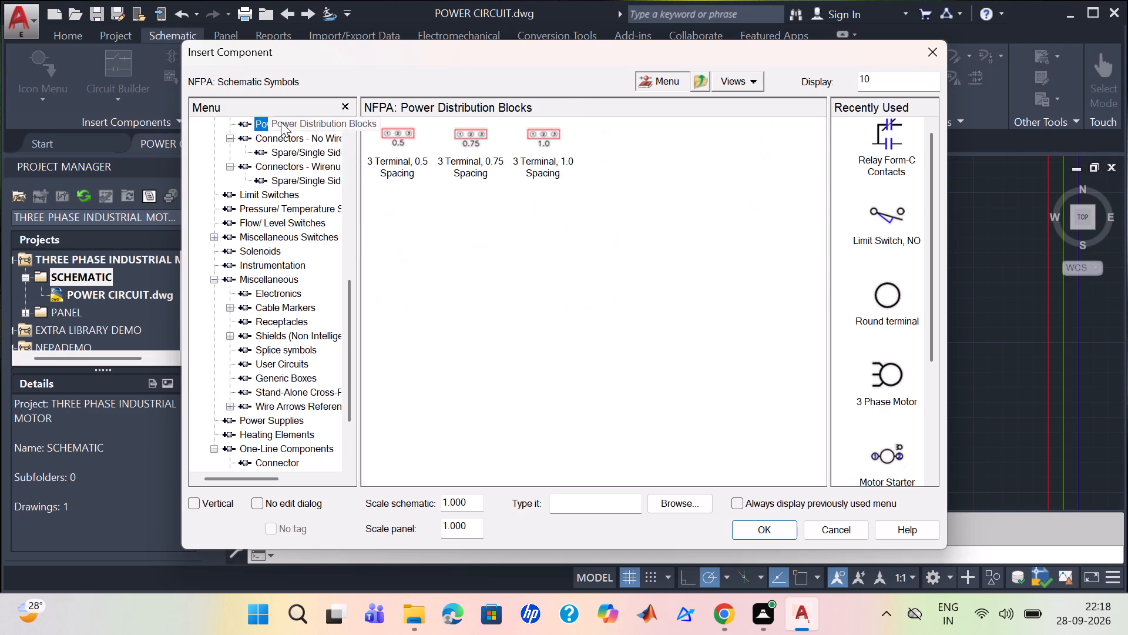
scroll(281, 122, "up", 1)
left_click(292, 189)
left_click(296, 184)
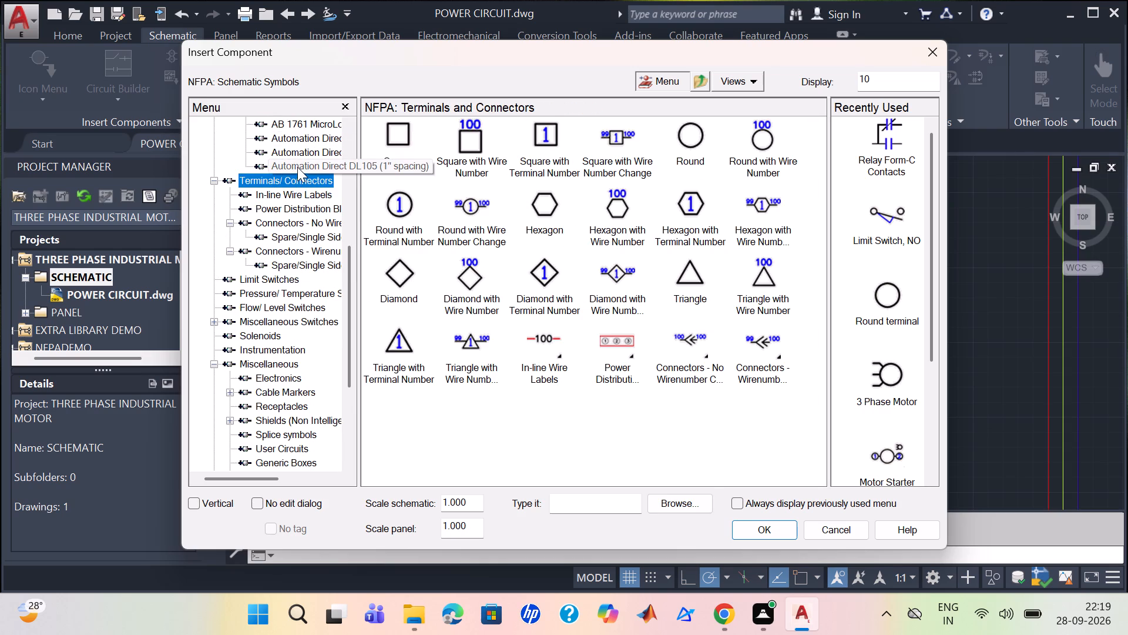
left_click(297, 167)
left_click(298, 160)
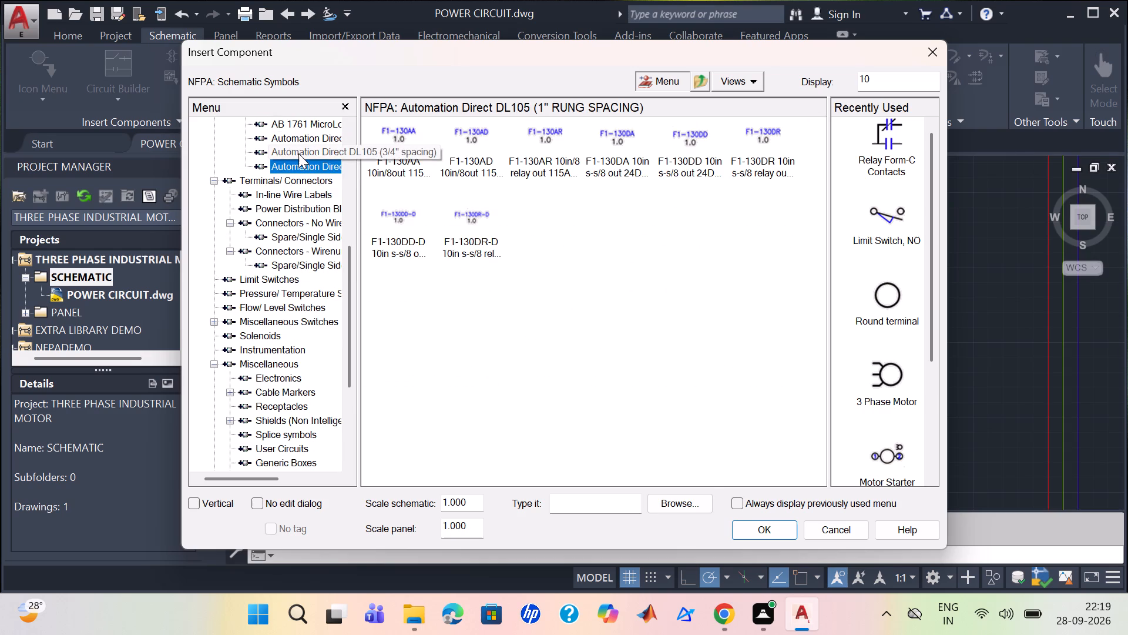
scroll(298, 153, "up", 5)
Browse the schematic symbols for standard and neon pilot lights, breakers and disconnects, and fuses, circuit breakers and transformers.
left_click(274, 268)
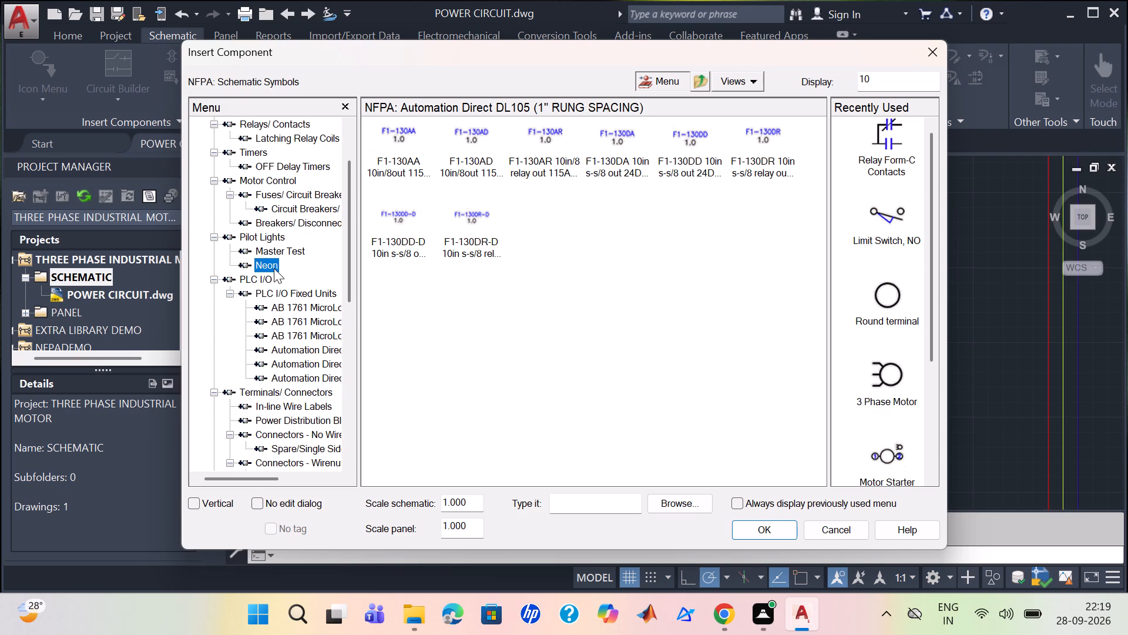
left_click(278, 239)
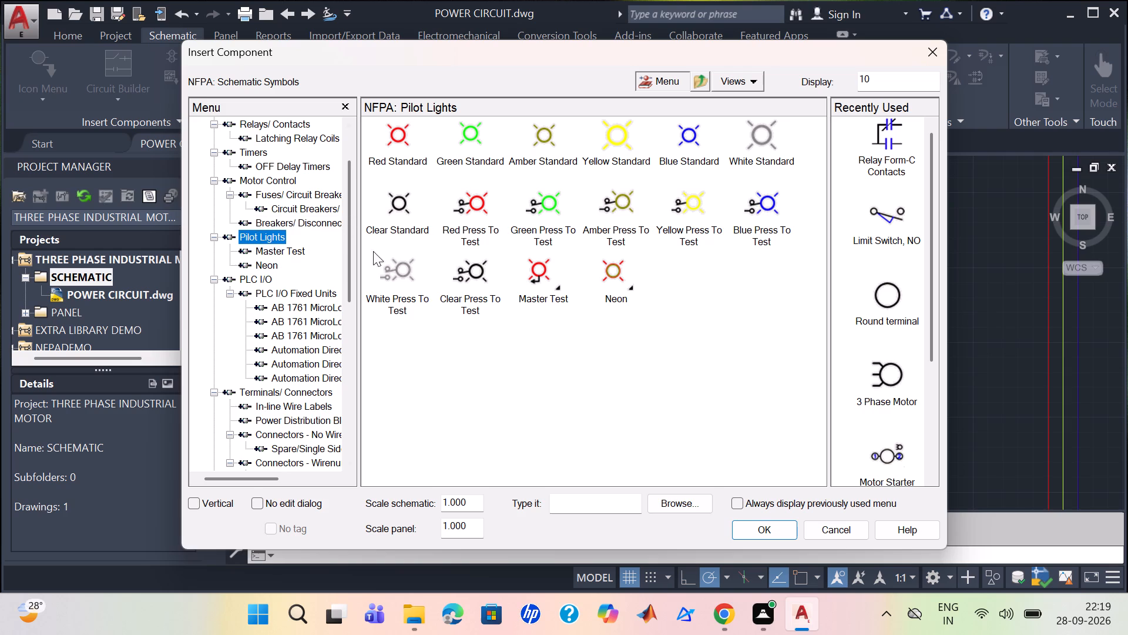
left_click(282, 226)
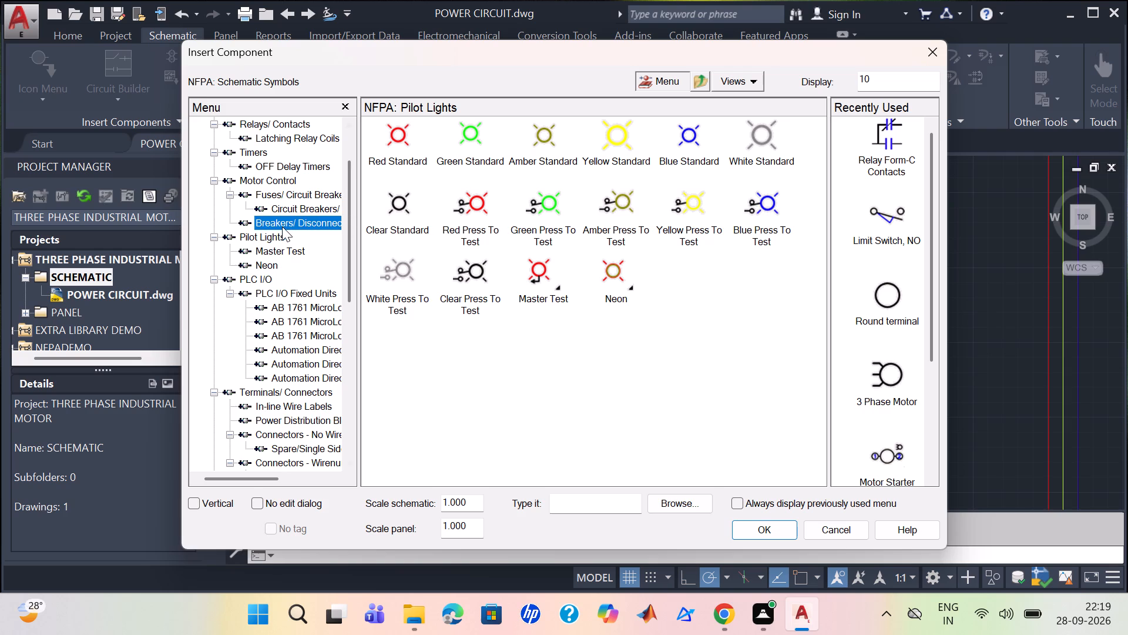
left_click(281, 243)
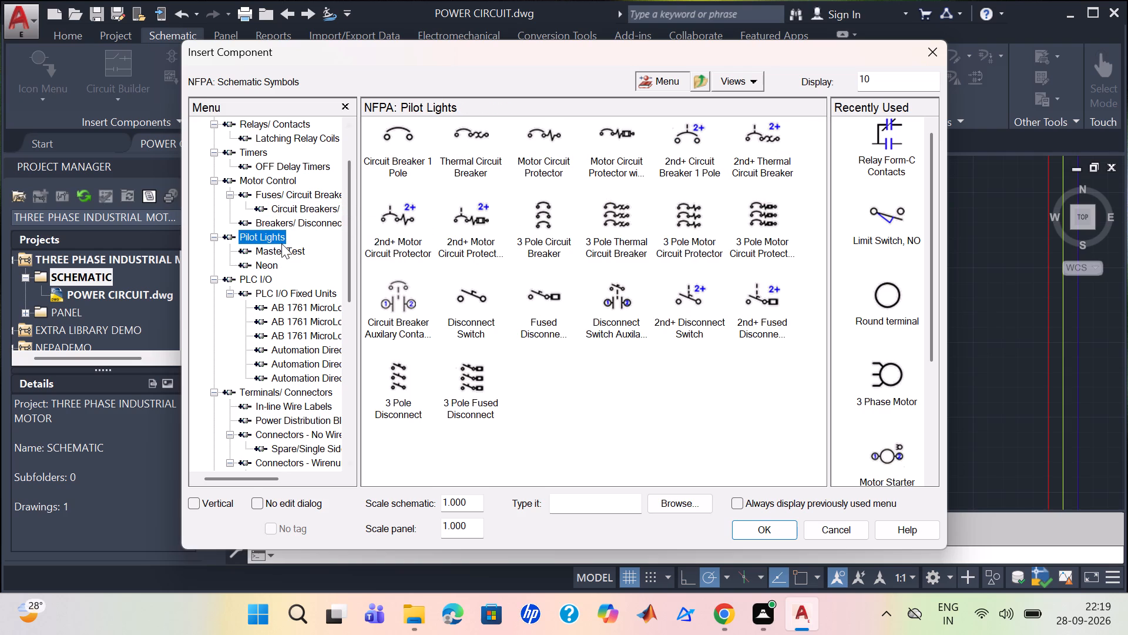
left_click(281, 255)
left_click(270, 270)
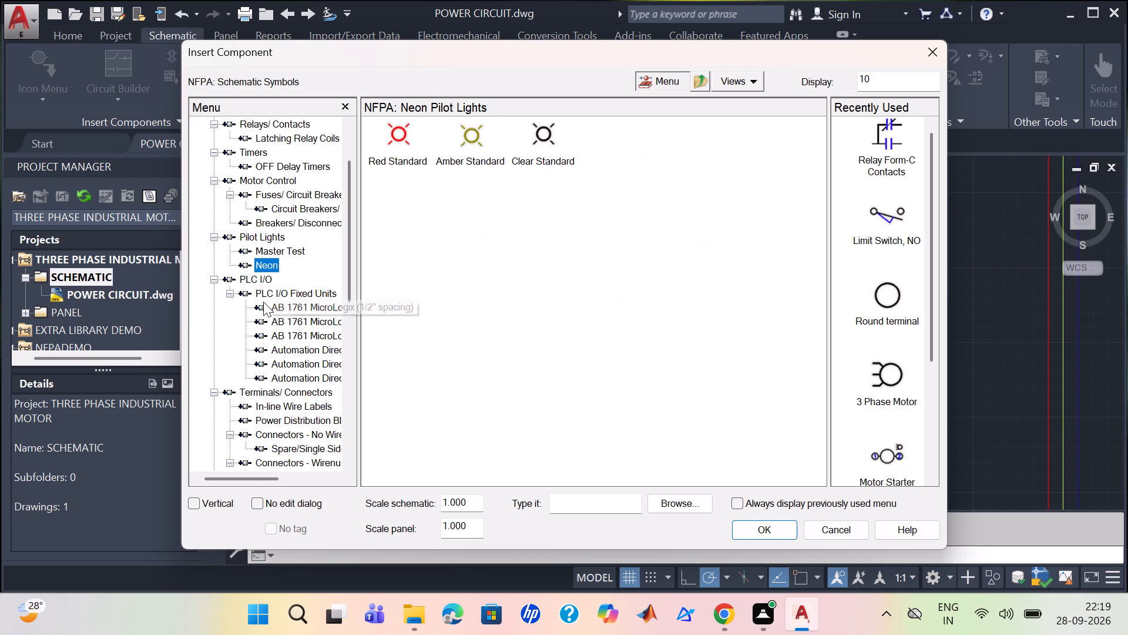
left_click(267, 240)
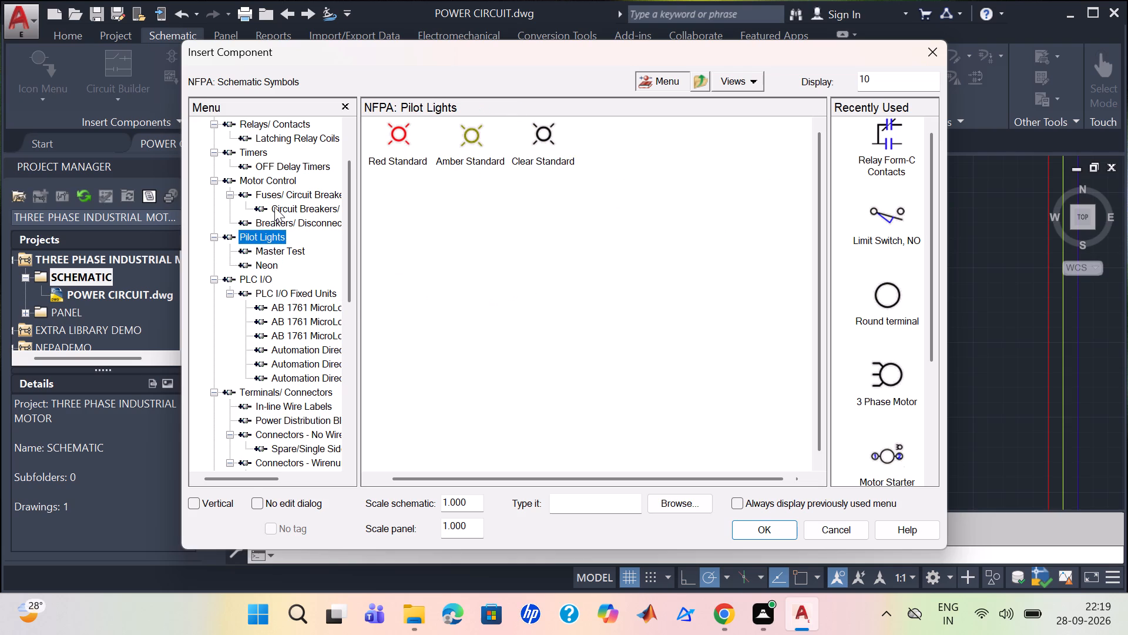
left_click(278, 219)
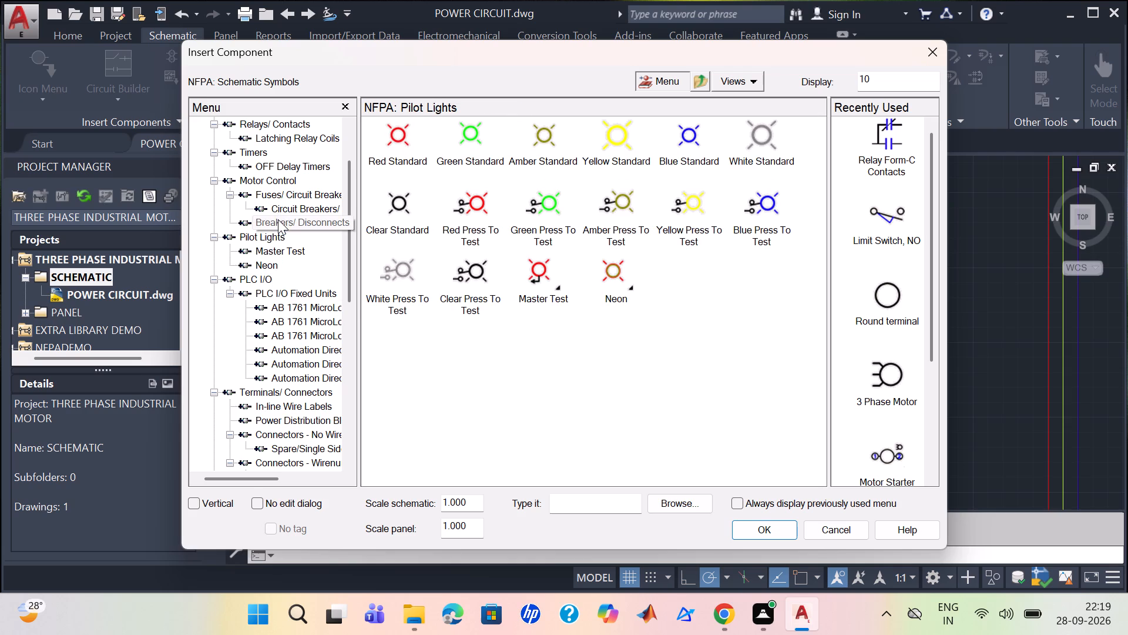
left_click(285, 211)
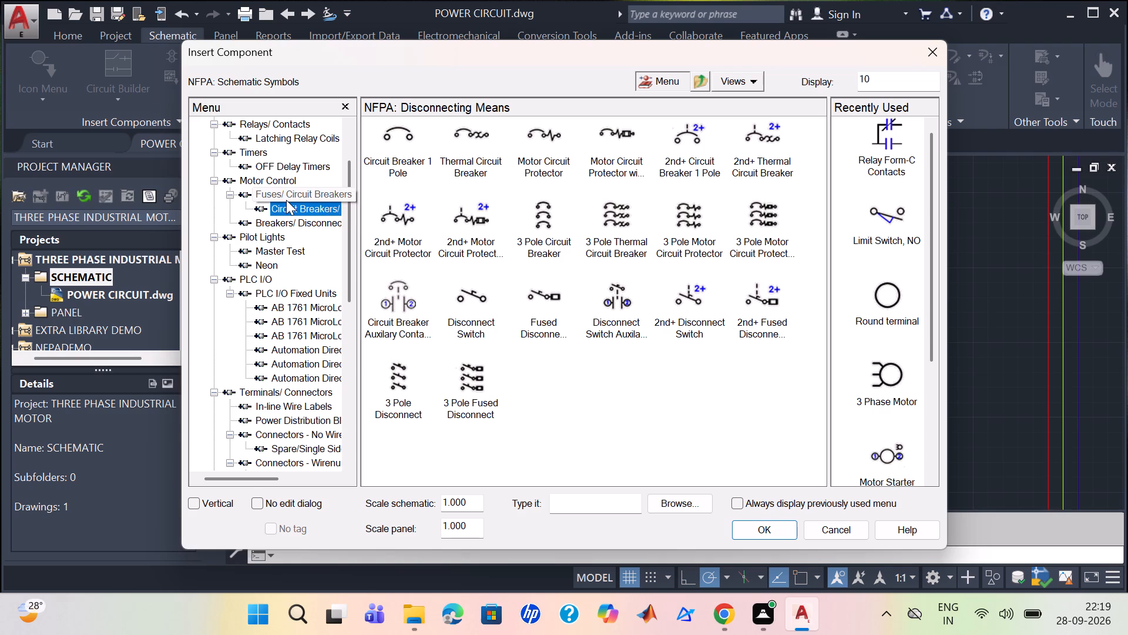
left_click(324, 222)
left_click(324, 213)
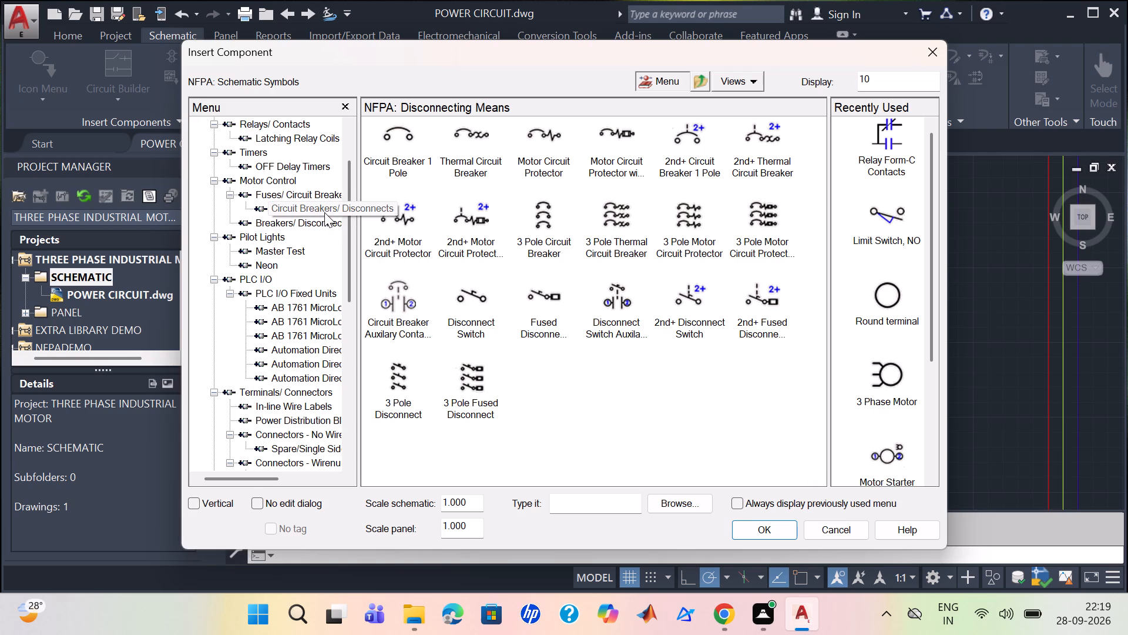
left_click(323, 194)
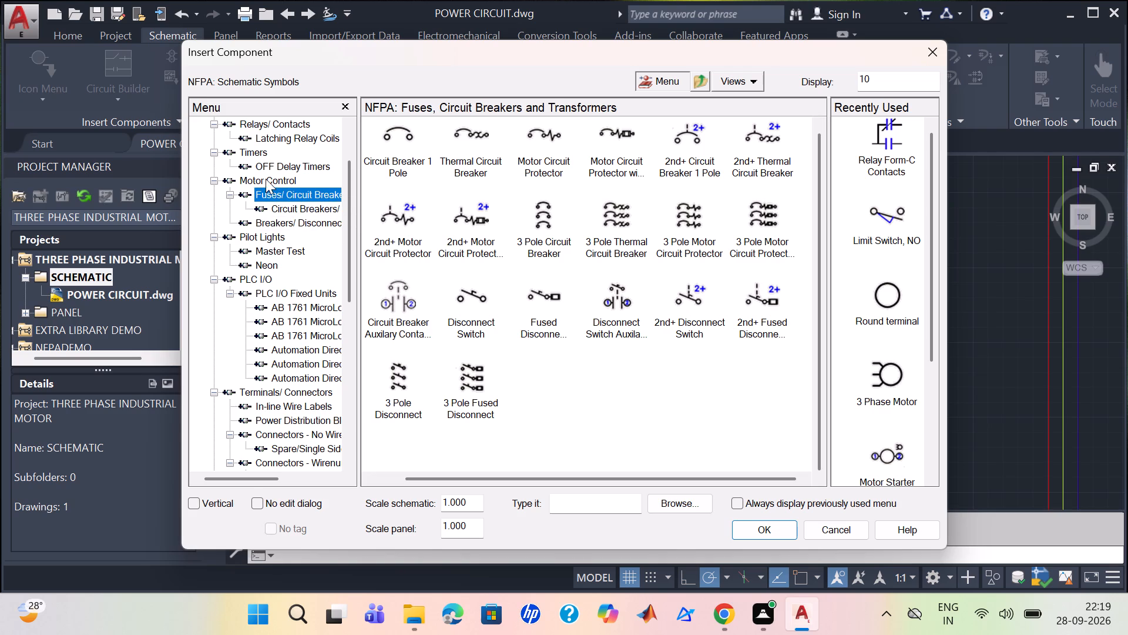
Look through the symbols for timers, latching relay coils, relays and contacts, fuses and transformers, and selector switches.
left_click(268, 173)
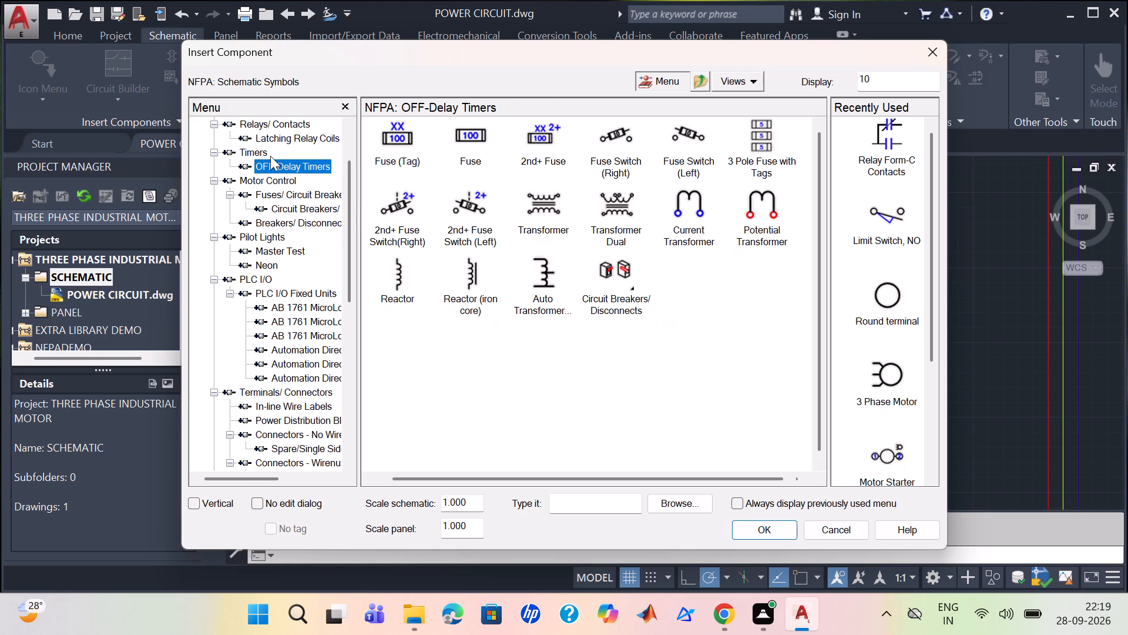
left_click(271, 155)
left_click(274, 142)
left_click(278, 120)
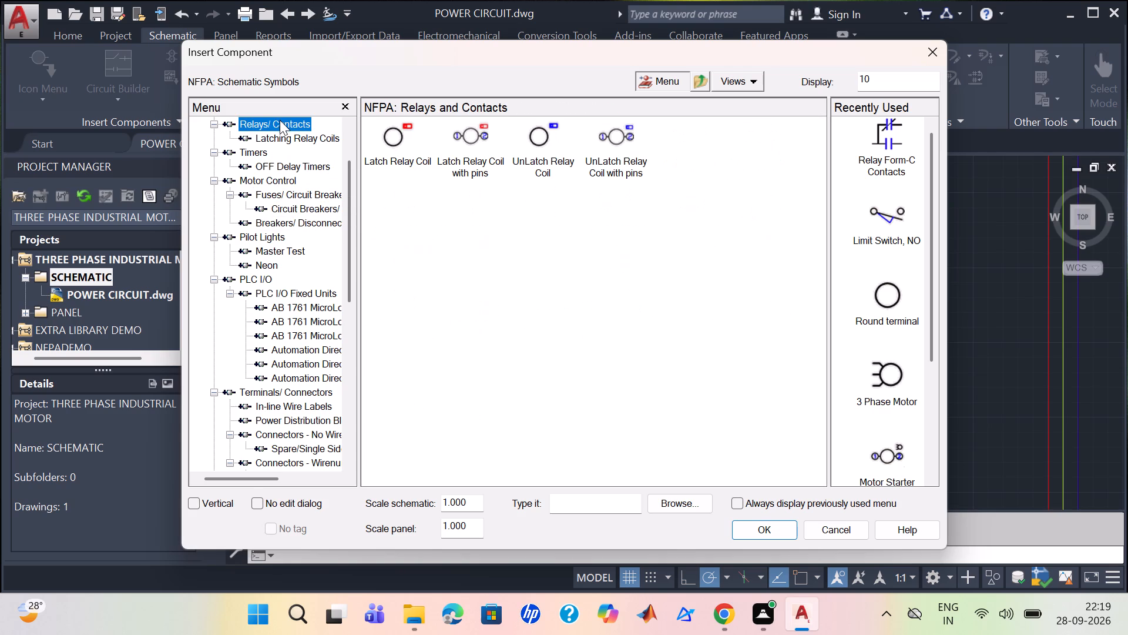
scroll(278, 173, "up", 1)
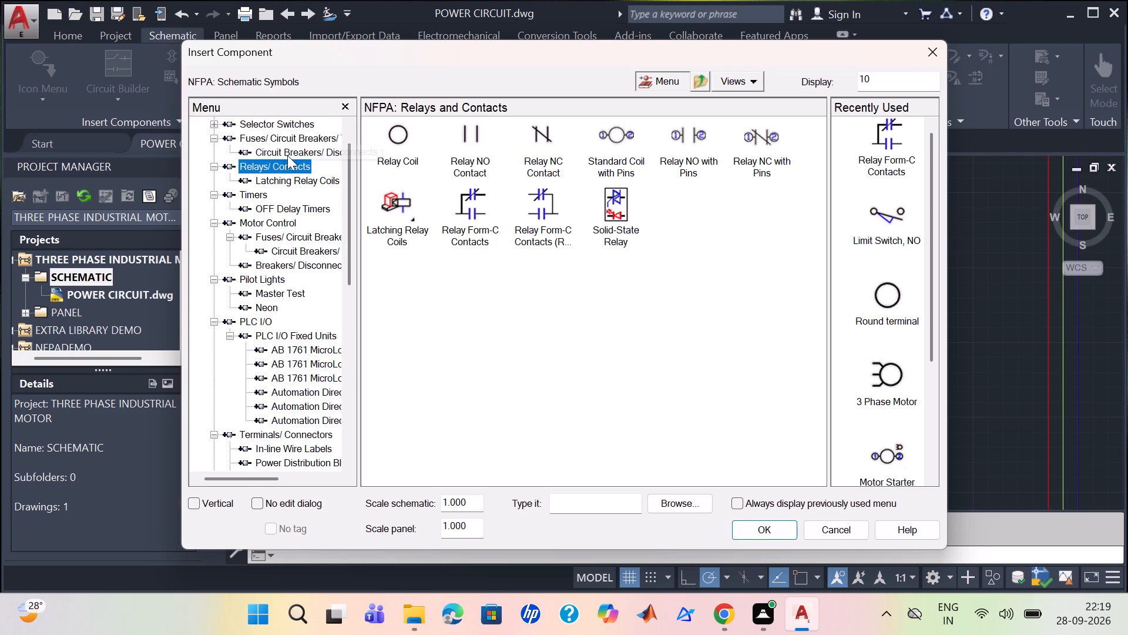
left_click(288, 153)
left_click(288, 136)
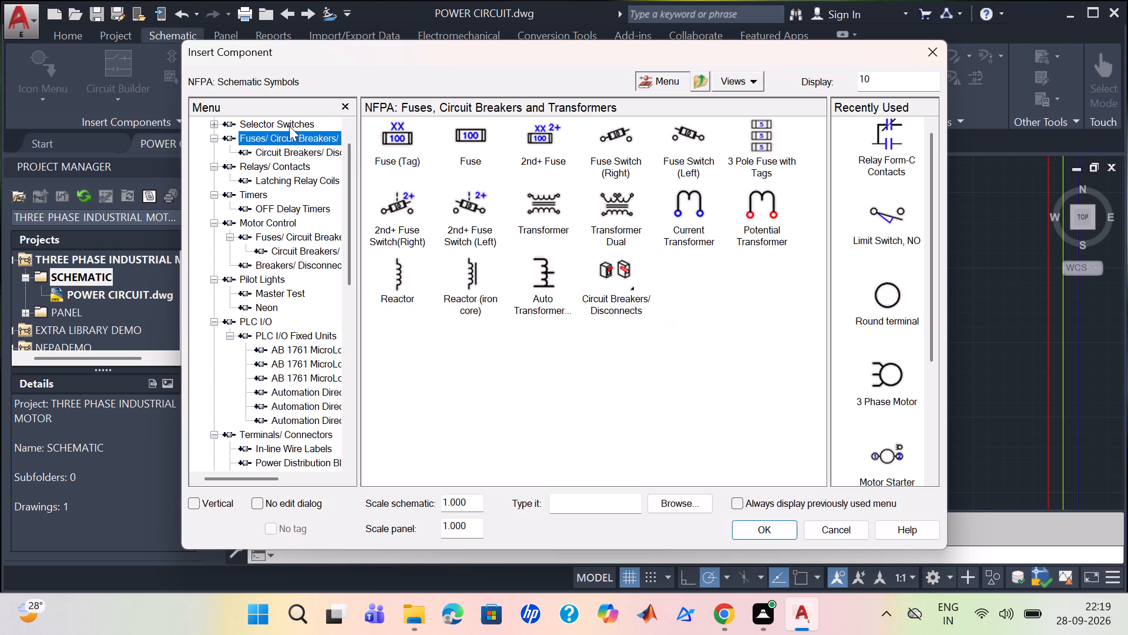
left_click(289, 126)
scroll(289, 126, "up", 2)
left_click(288, 130)
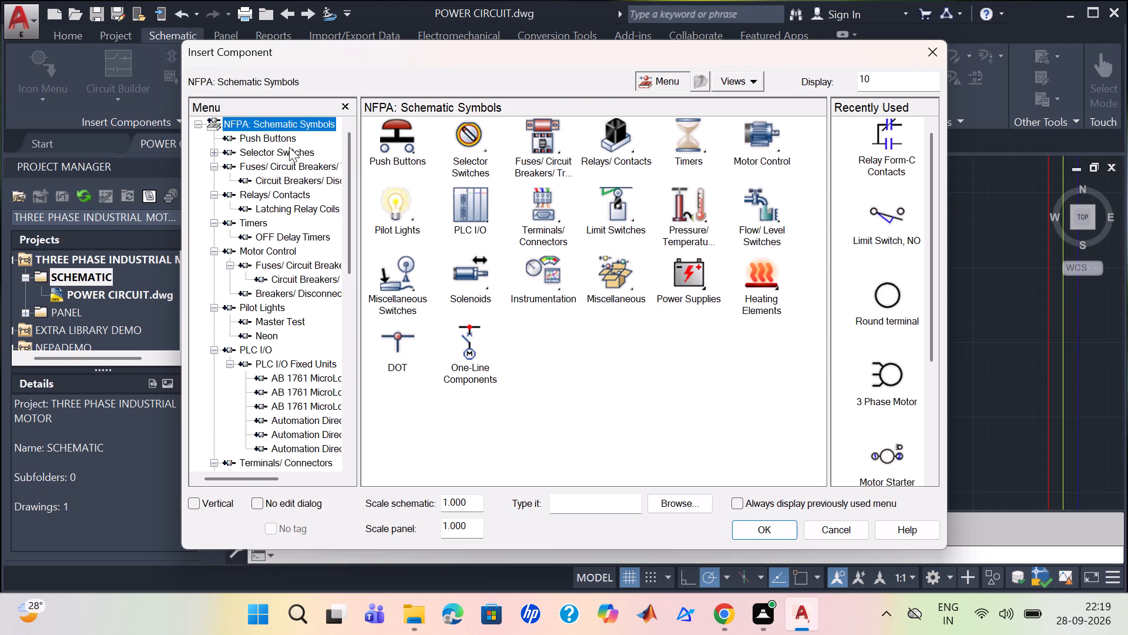
Check the symbols for miscellaneous devices, electronics, power distribution blocks, DL105 PLC units with 3/4" spacing, and master test and neon pilot lights.
left_click(599, 294)
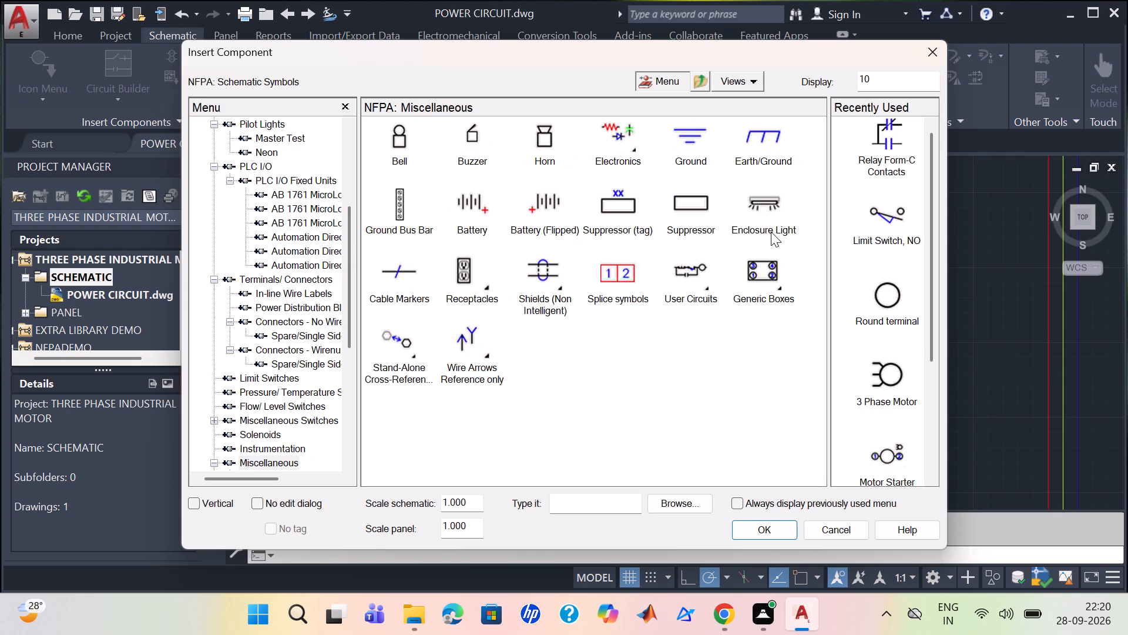
left_click(626, 151)
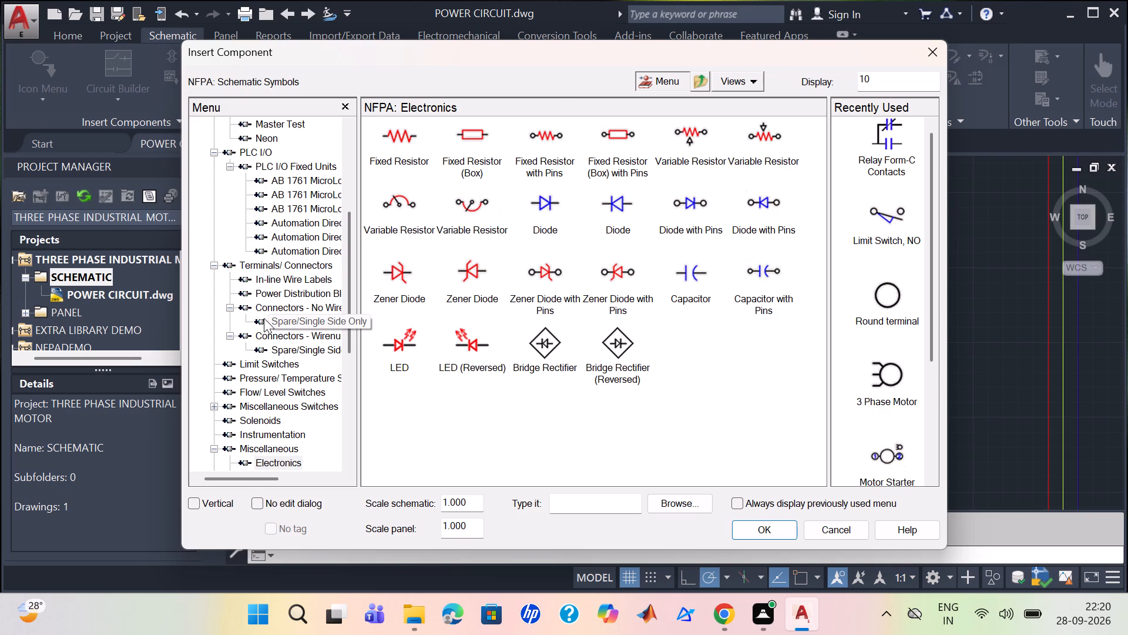
left_click(264, 318)
left_click(265, 306)
left_click(261, 286)
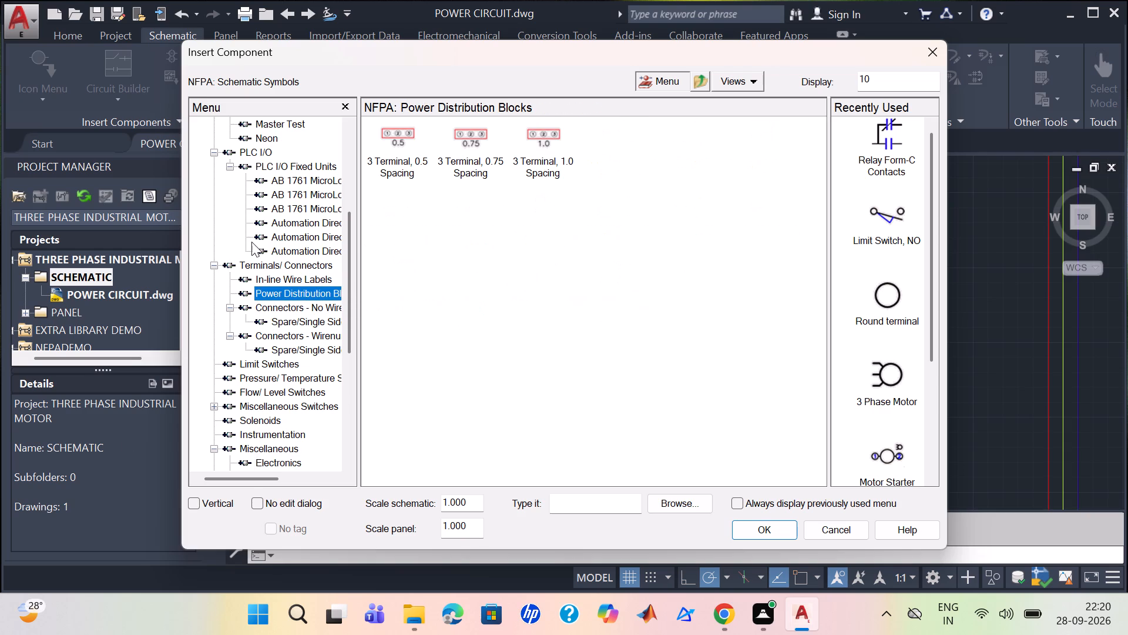
left_click(251, 242)
left_click(288, 246)
left_click(291, 243)
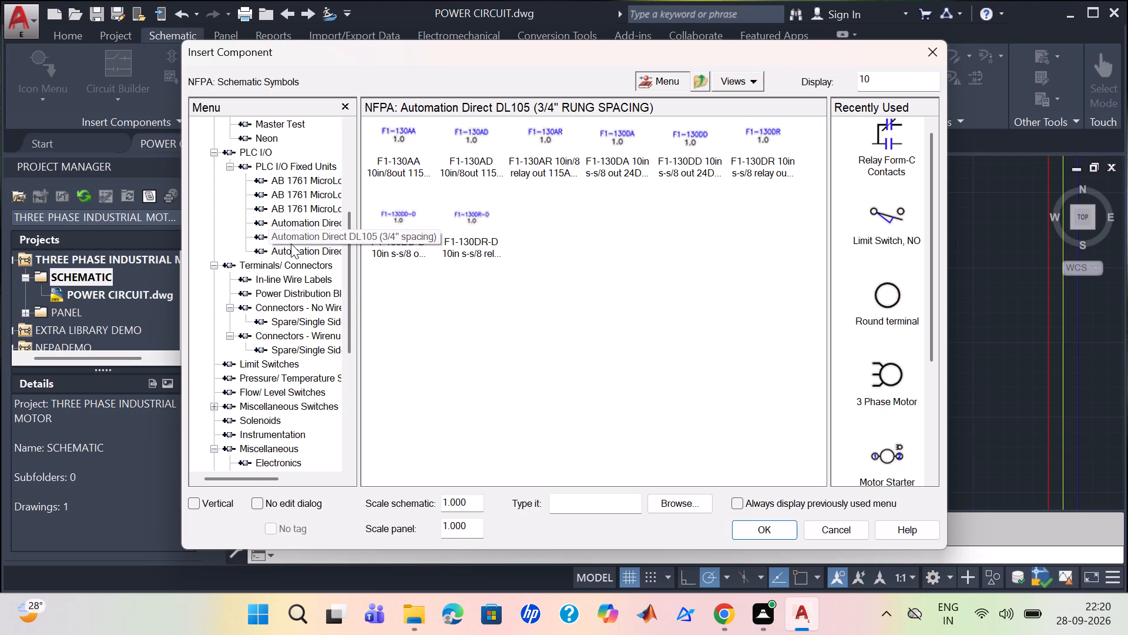
left_click(250, 129)
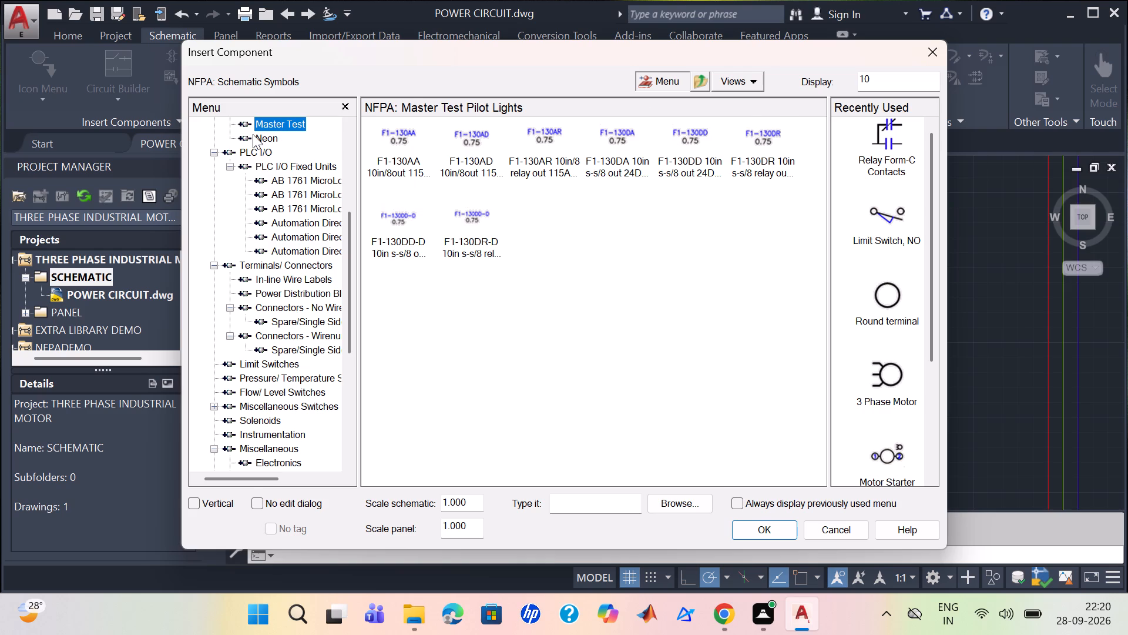
left_click(253, 134)
scroll(295, 161, "up", 1)
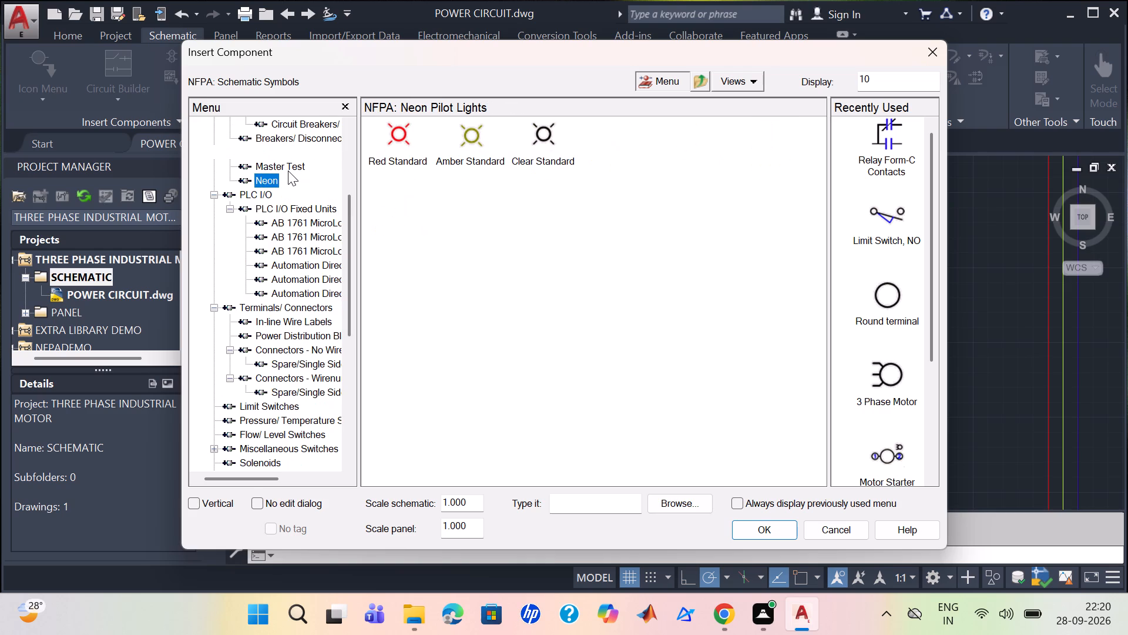
left_click(288, 168)
Insert a Clear Standard pilot light on the middle branch's red wire, above the three round terminals.
left_click(270, 150)
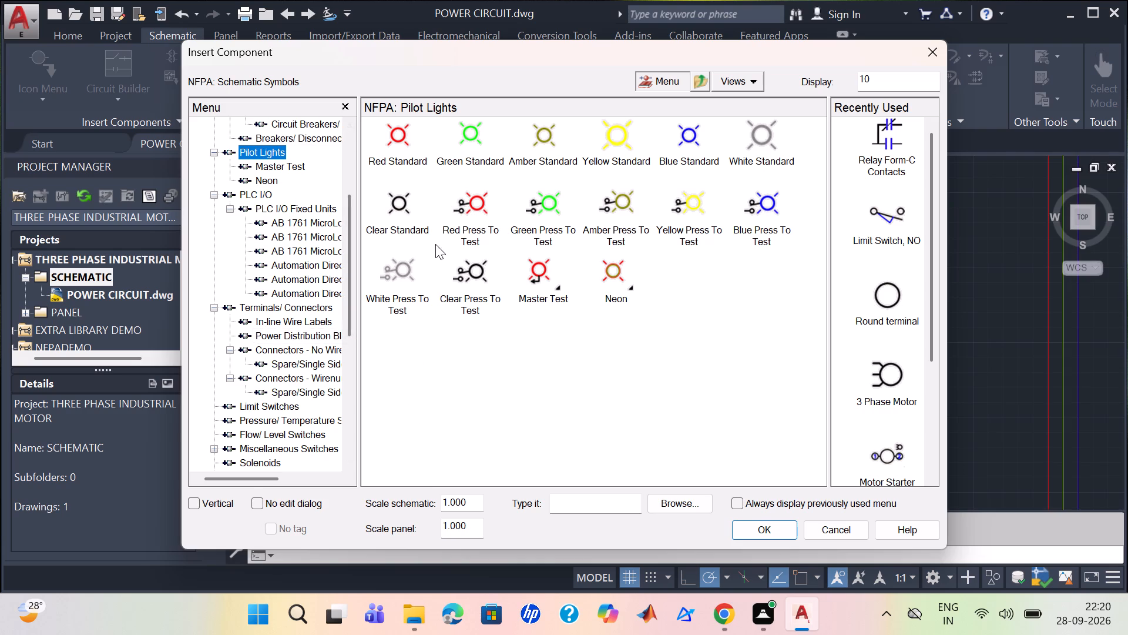
left_click(399, 220)
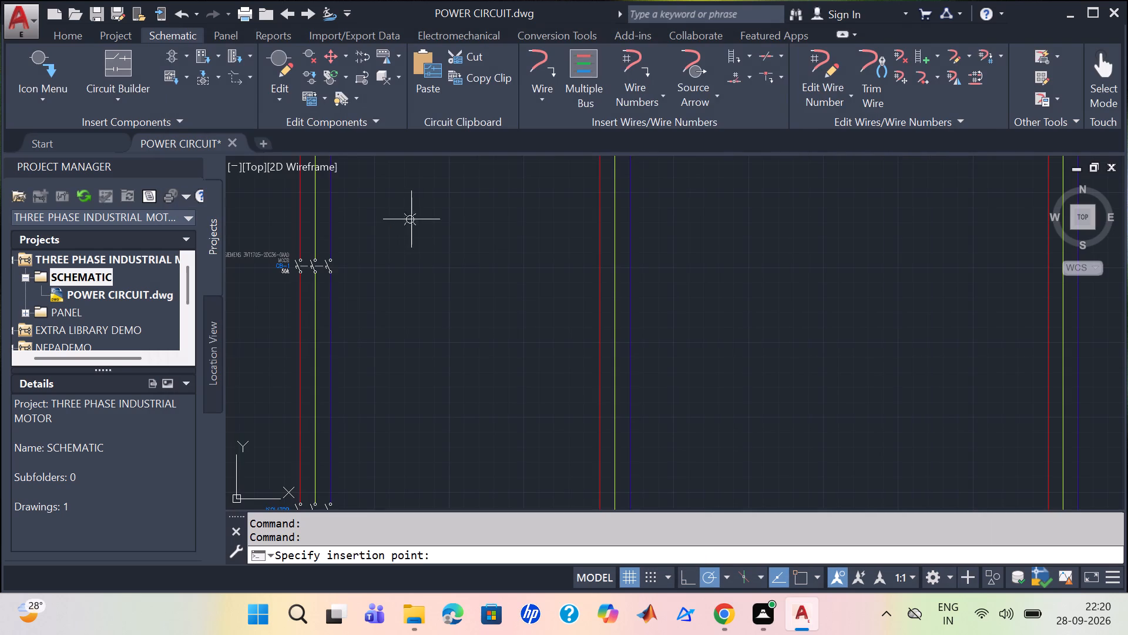
scroll(603, 330, "up", 1)
scroll(588, 333, "down", 1)
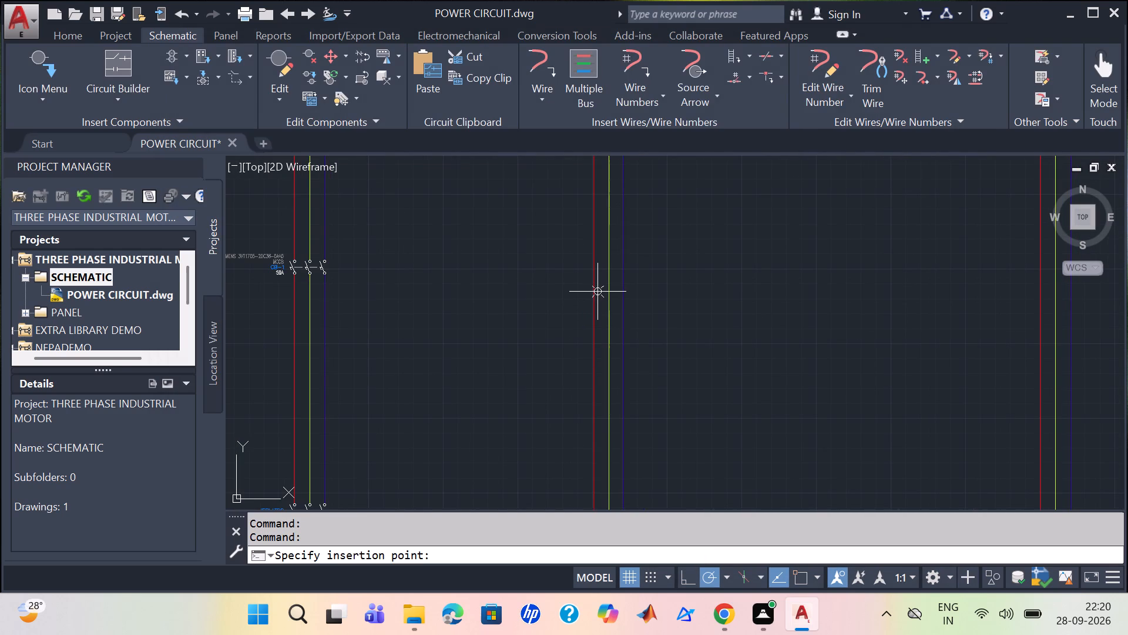
scroll(608, 295, "down", 2)
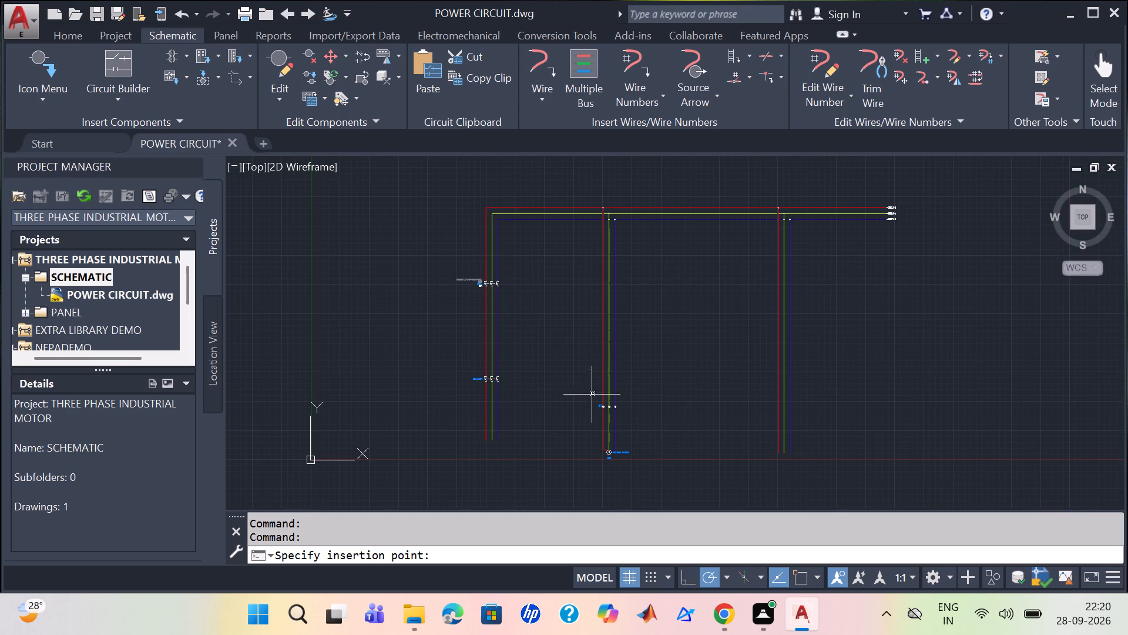
scroll(603, 390, "up", 2)
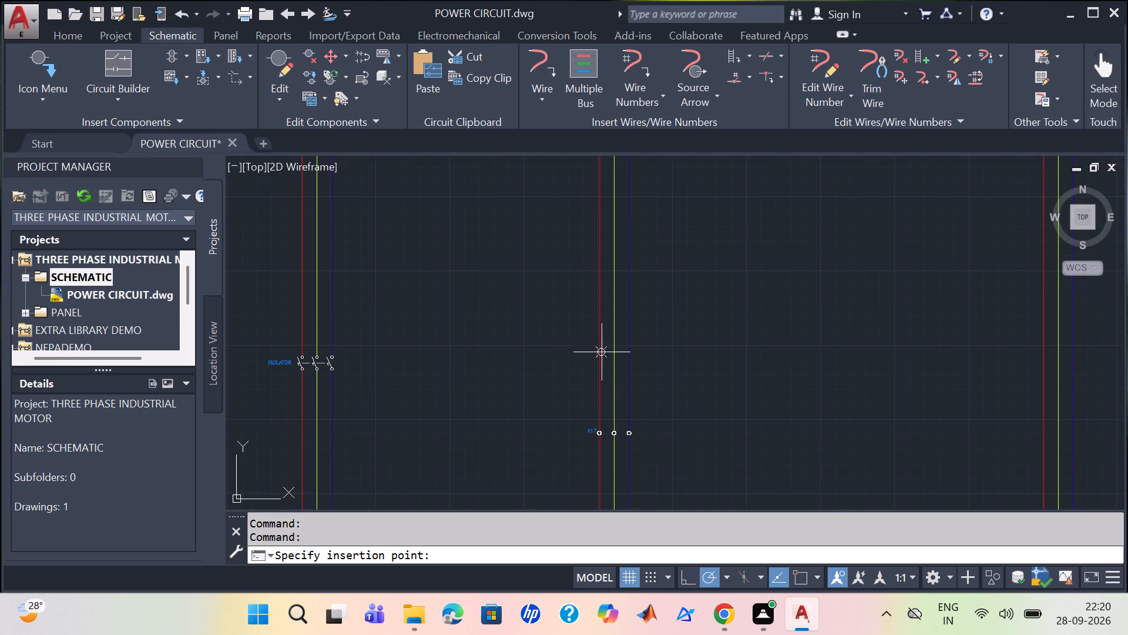
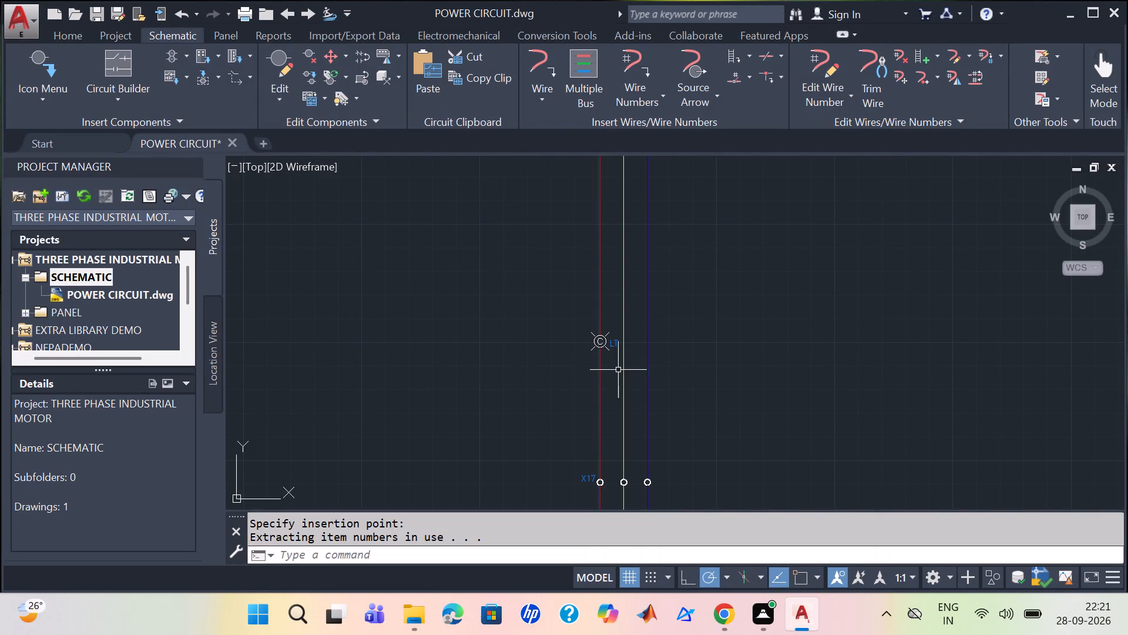
Undo the pilot light insertion on the middle branch's red wire.
scroll(618, 366, "up", 2)
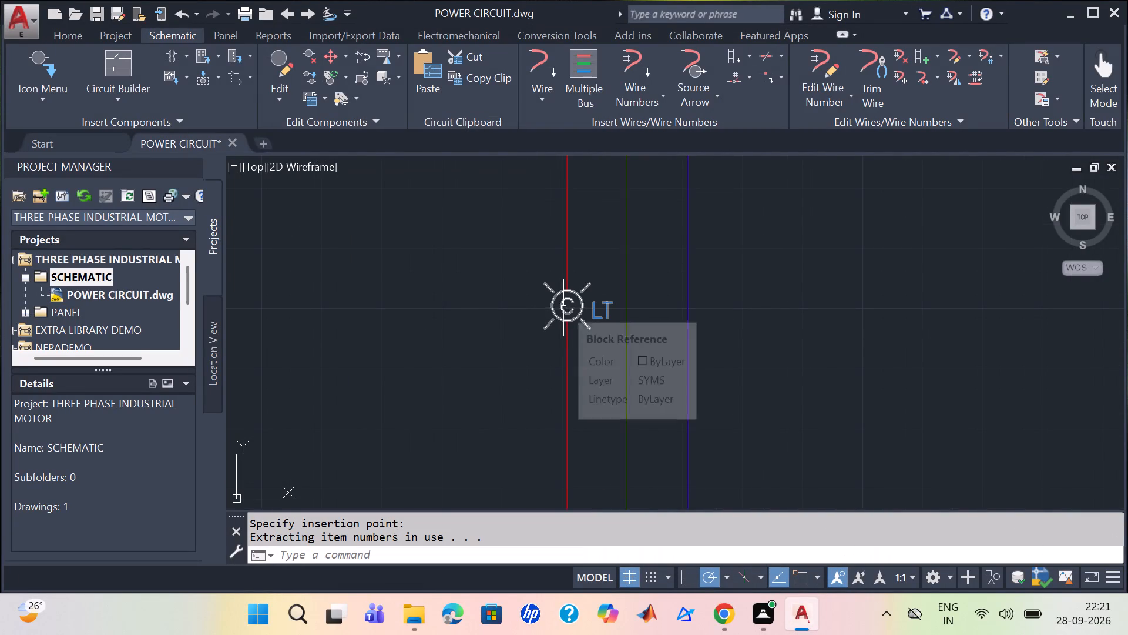
left_click(563, 308)
key("ctrl+z")
key("ctrl+z")
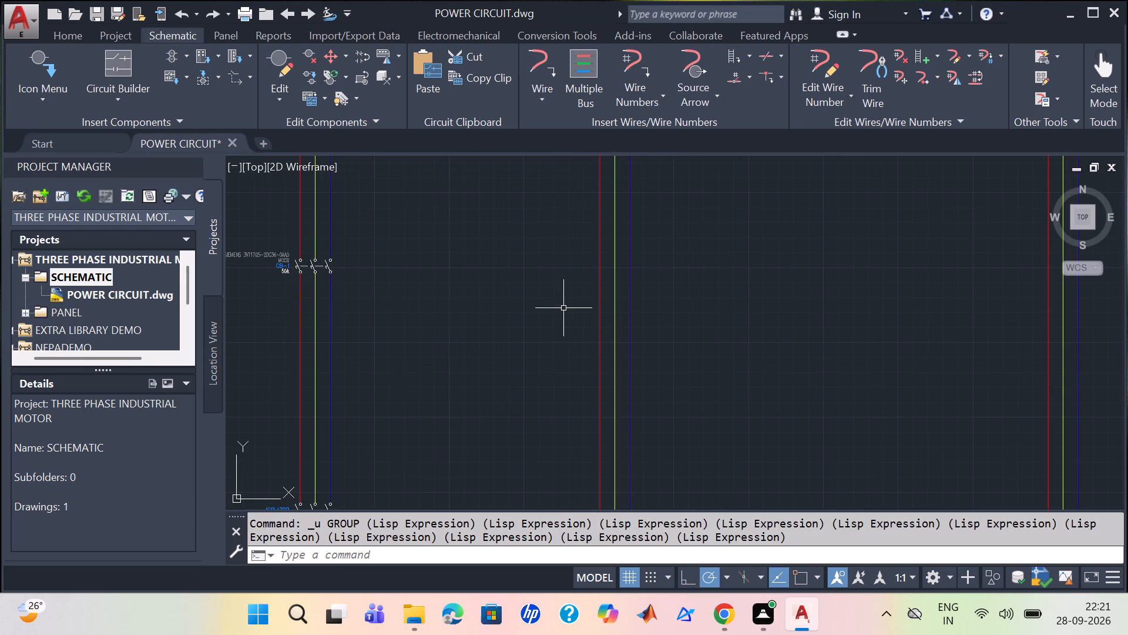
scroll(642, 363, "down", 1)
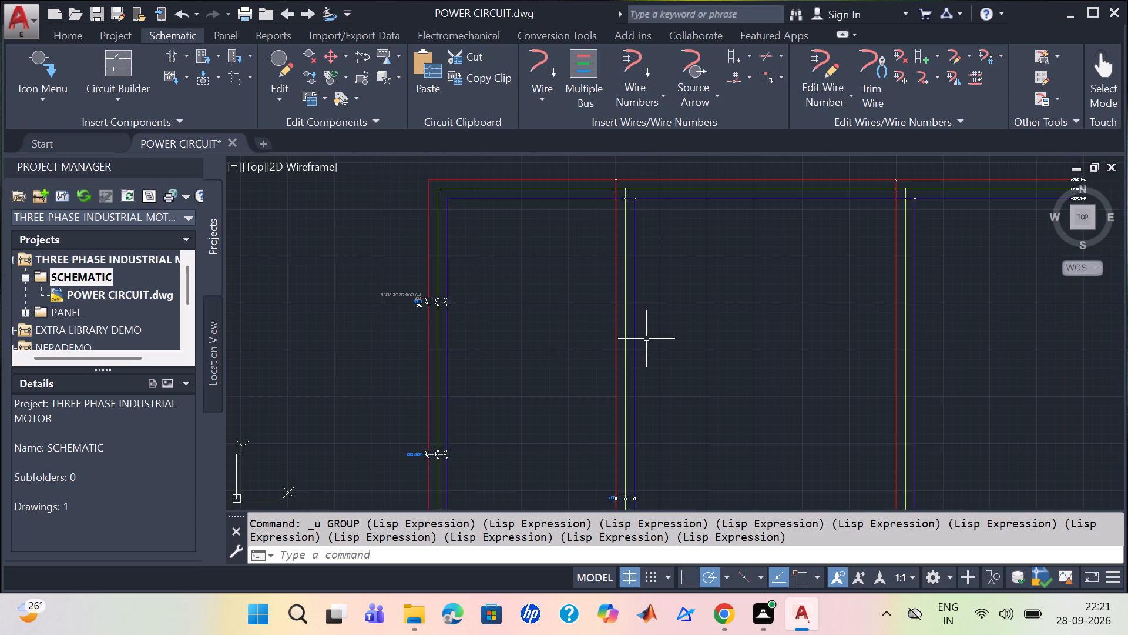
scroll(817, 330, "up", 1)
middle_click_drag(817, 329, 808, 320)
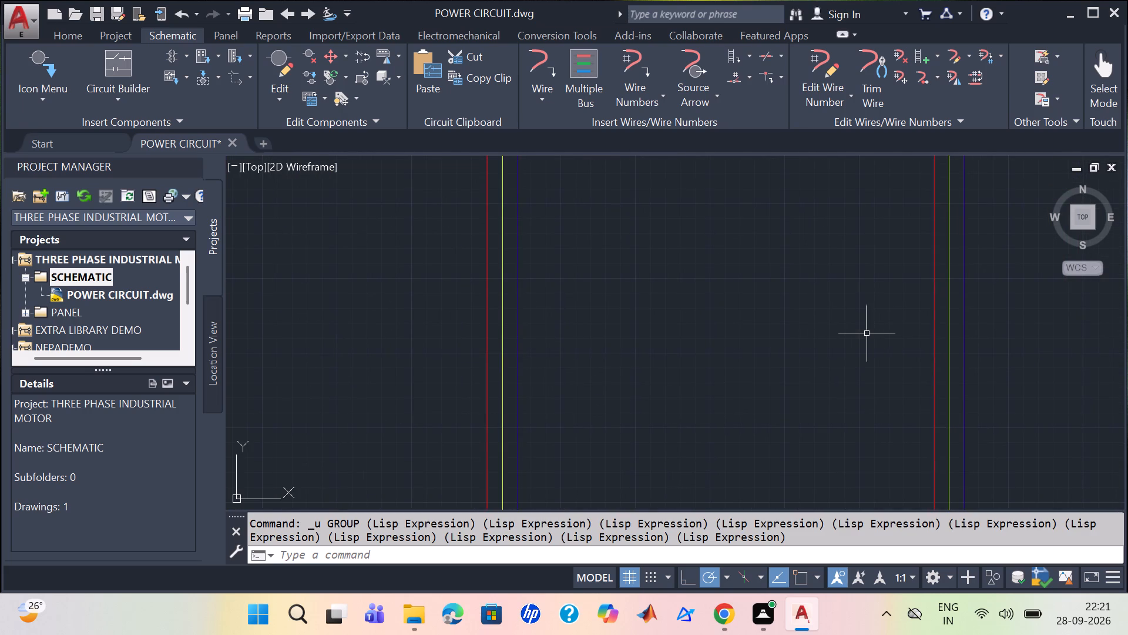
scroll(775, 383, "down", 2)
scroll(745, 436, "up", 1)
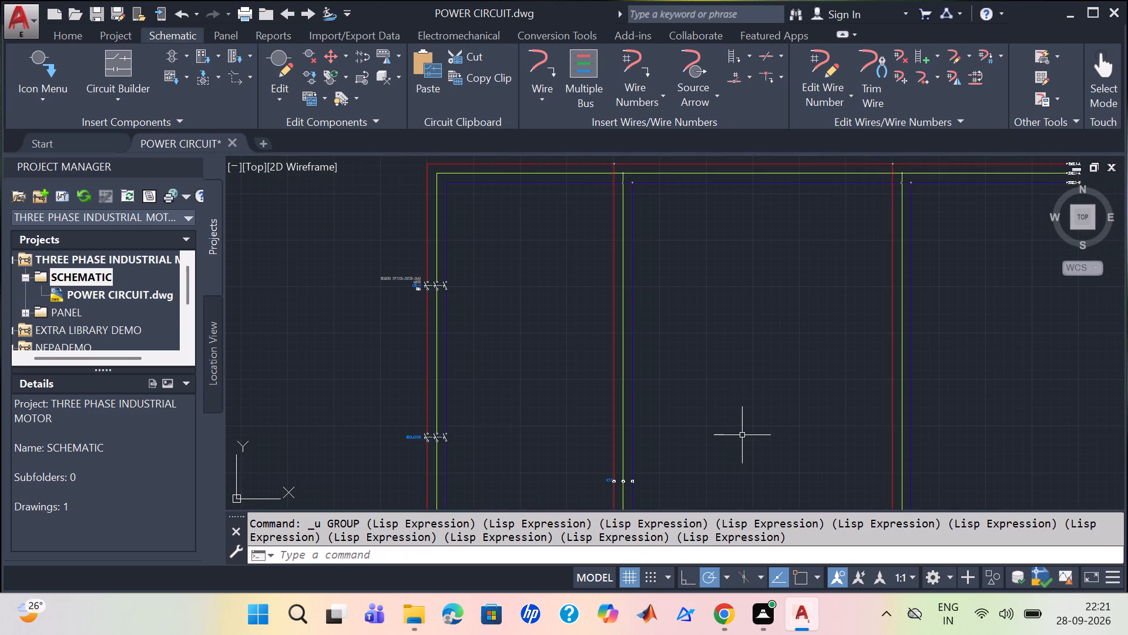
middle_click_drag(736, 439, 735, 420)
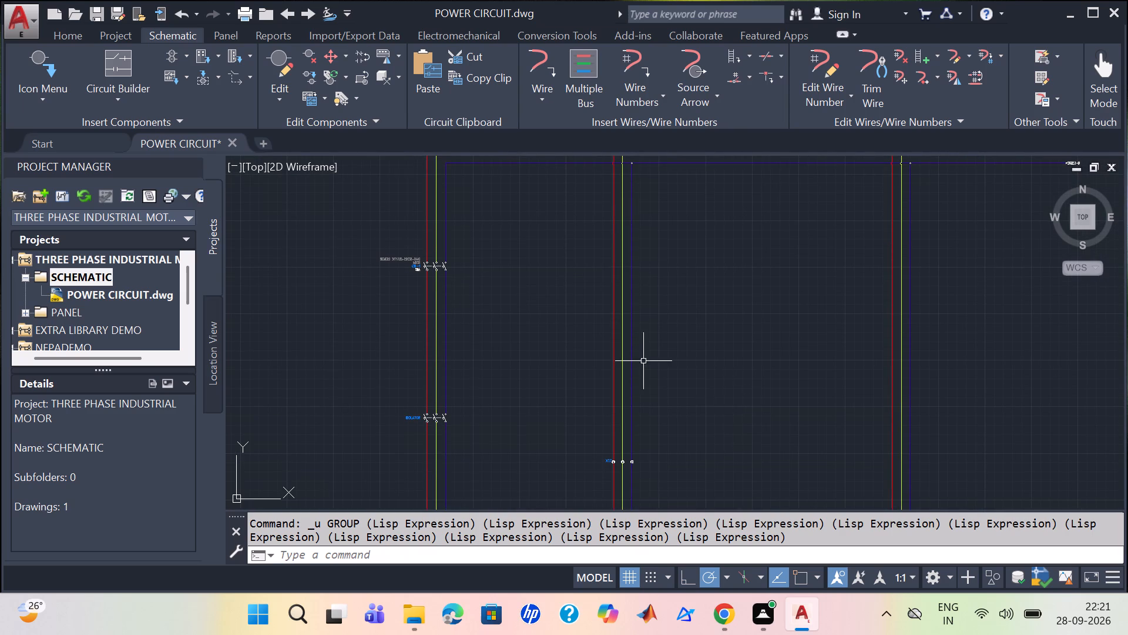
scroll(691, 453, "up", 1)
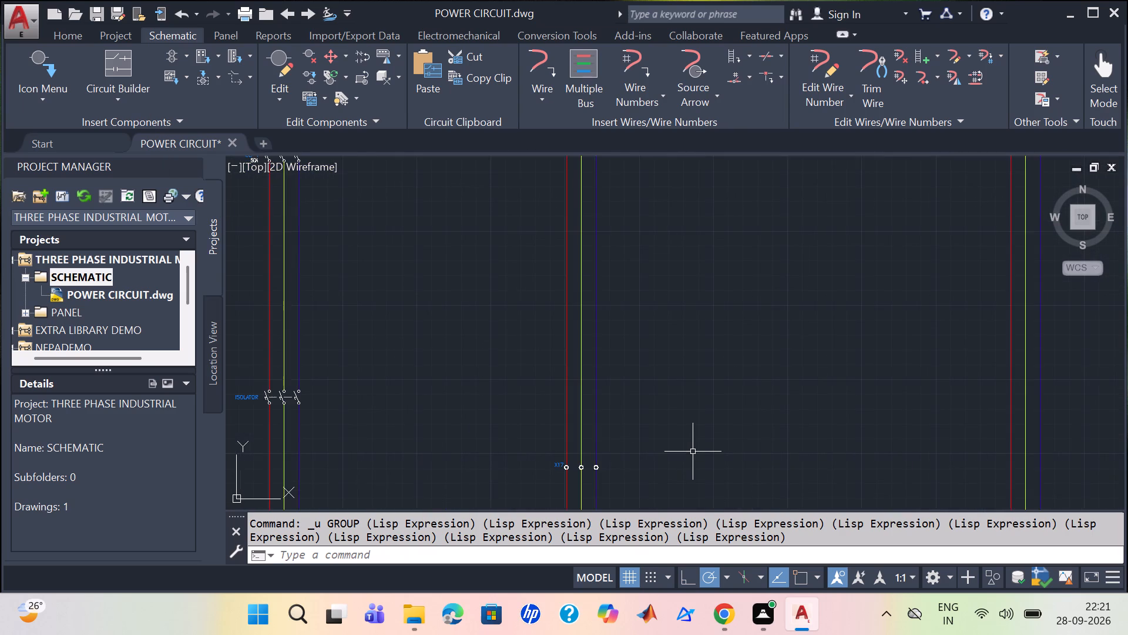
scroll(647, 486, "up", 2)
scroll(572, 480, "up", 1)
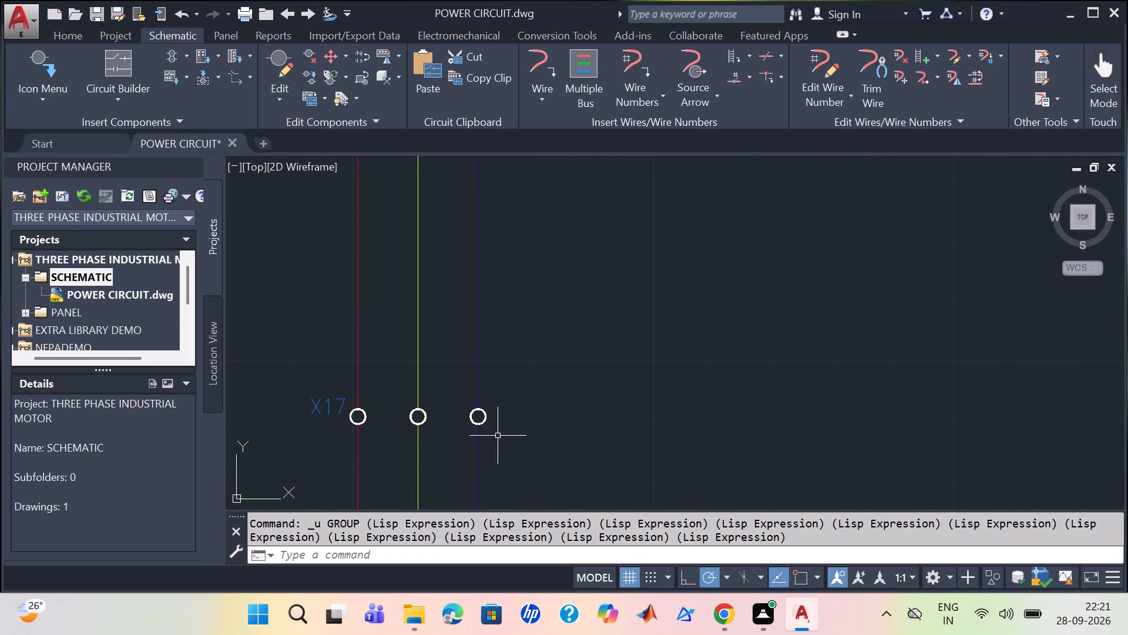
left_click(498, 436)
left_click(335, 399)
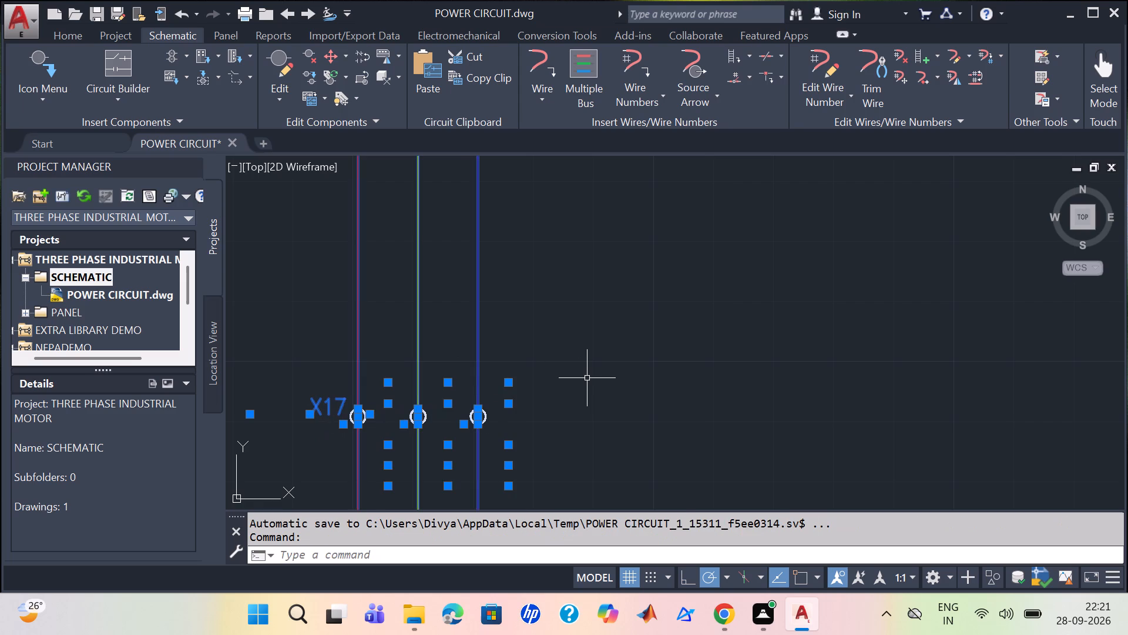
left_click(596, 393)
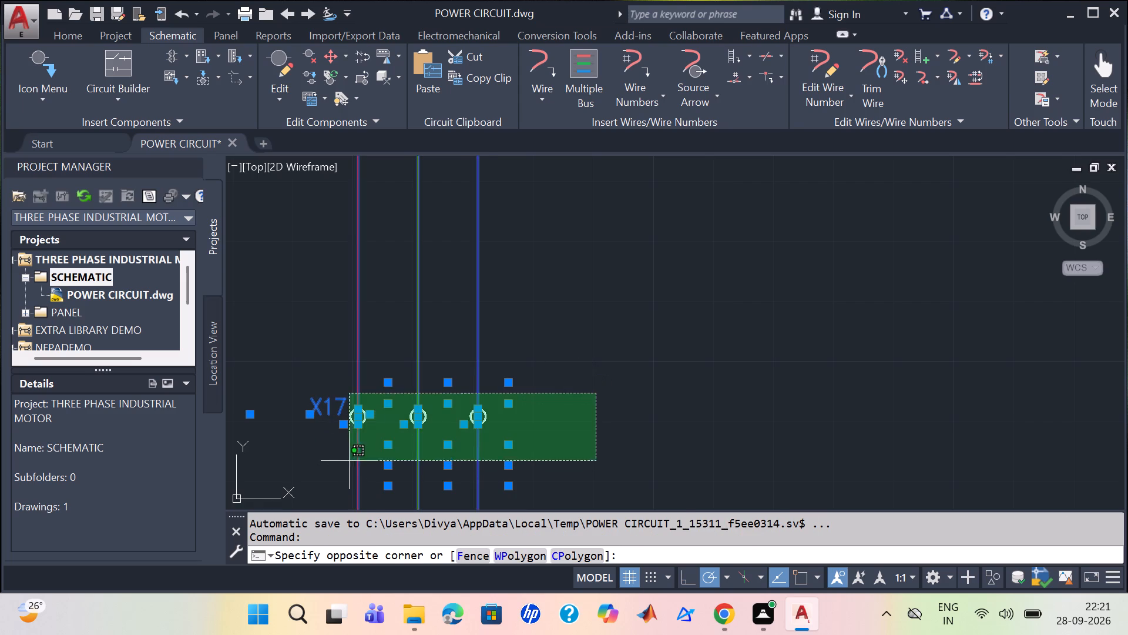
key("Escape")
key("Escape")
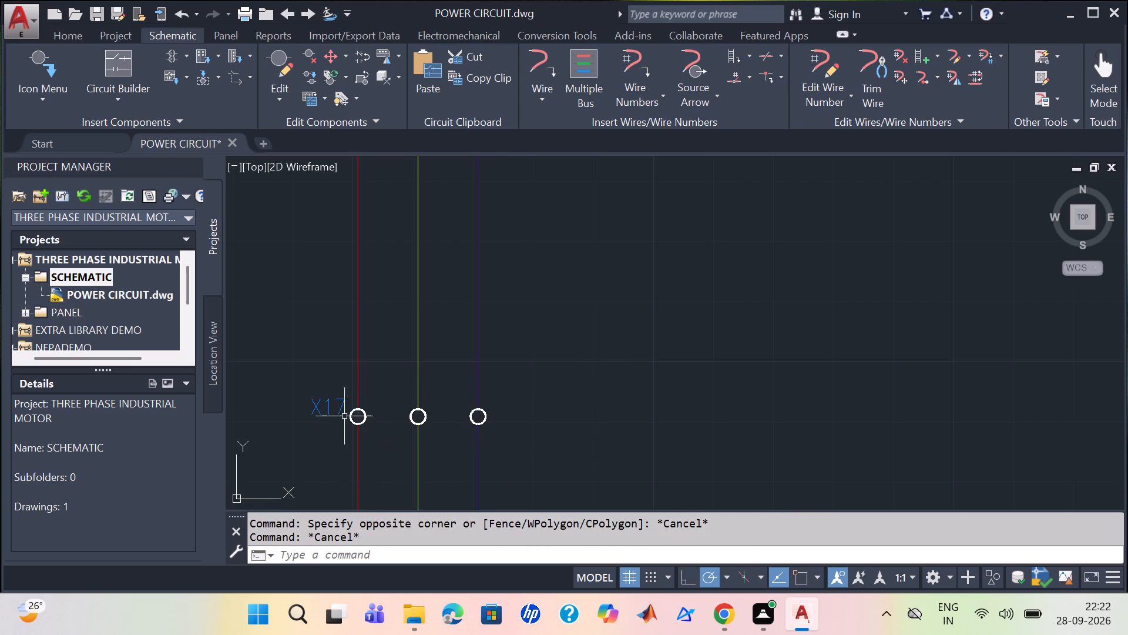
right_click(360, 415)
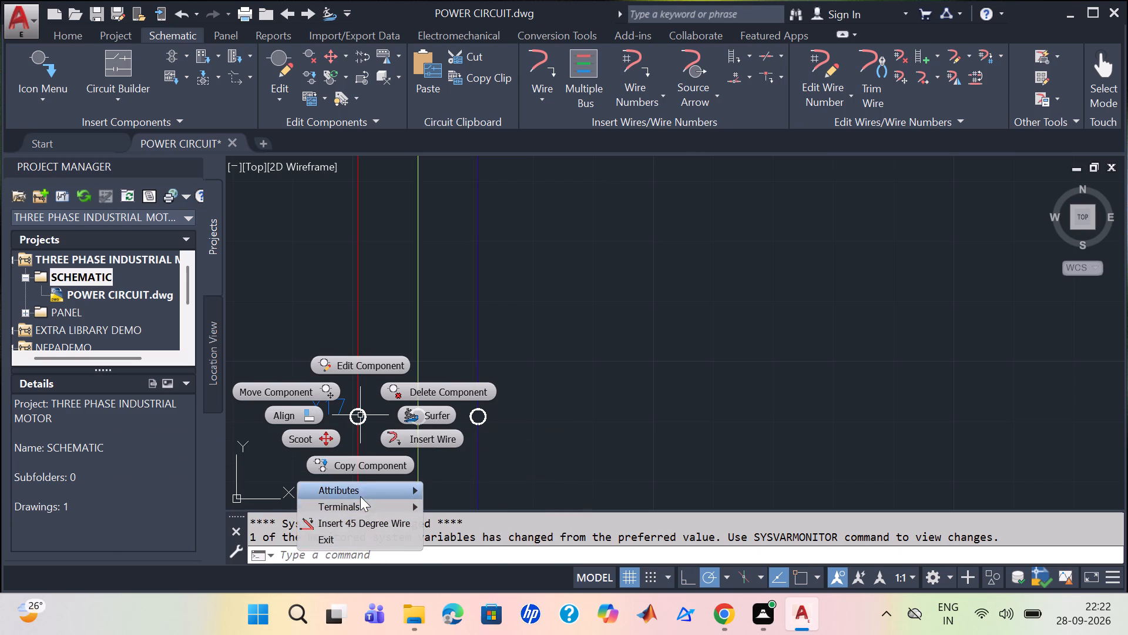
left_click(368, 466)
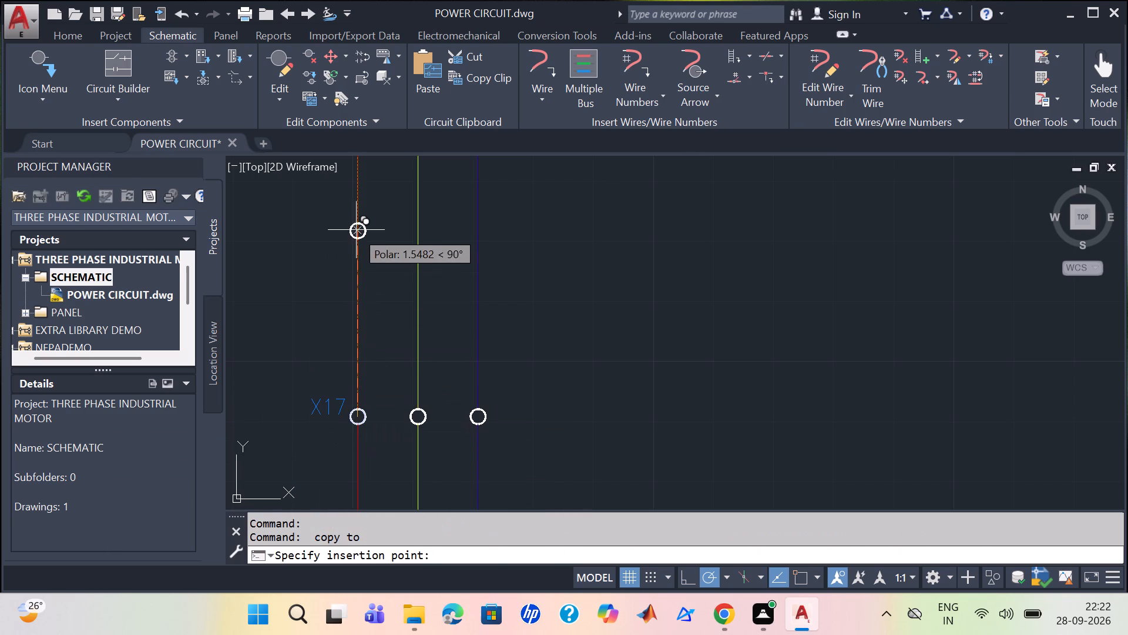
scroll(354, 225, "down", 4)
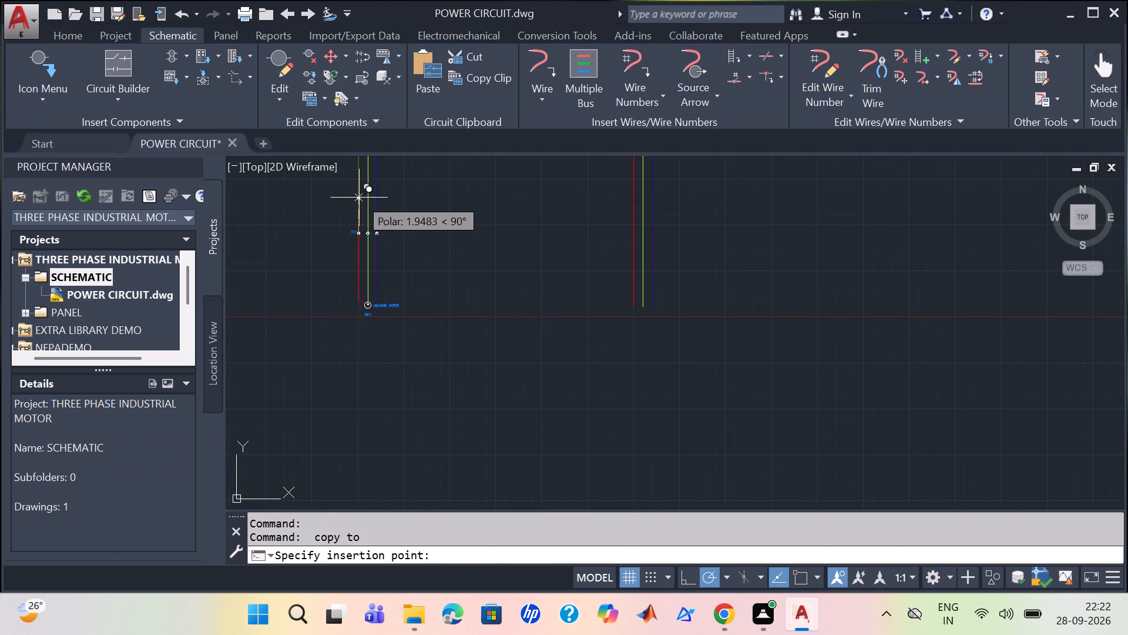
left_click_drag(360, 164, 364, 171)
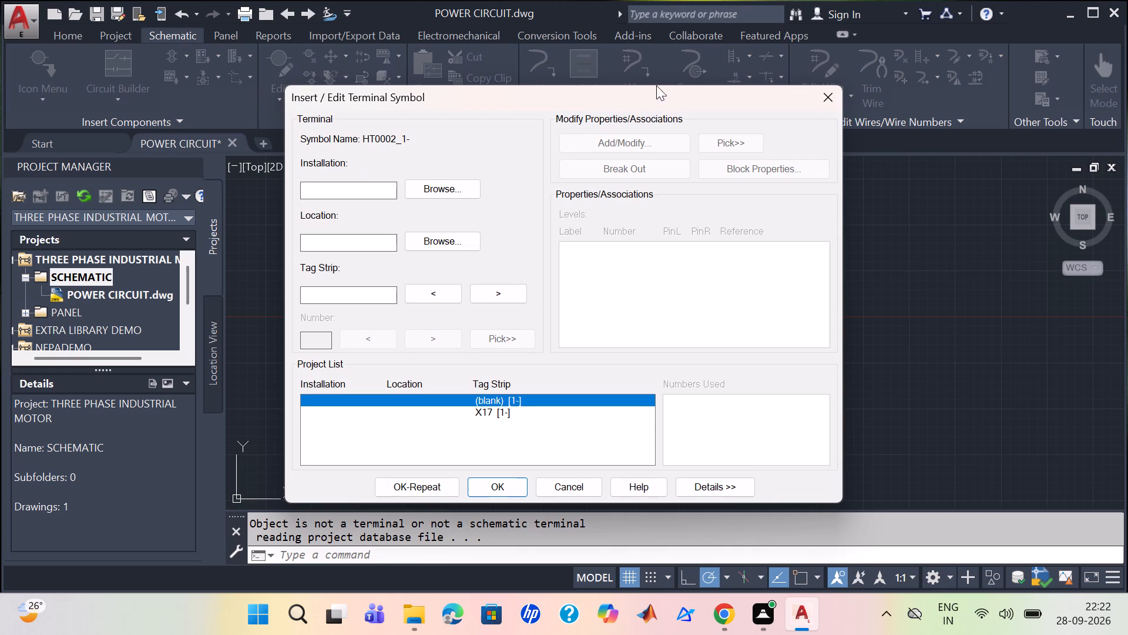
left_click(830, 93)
Copy the X17 round terminal on the middle branch's red wire to a point about 7.3 units higher on that wire.
scroll(536, 282, "down", 2)
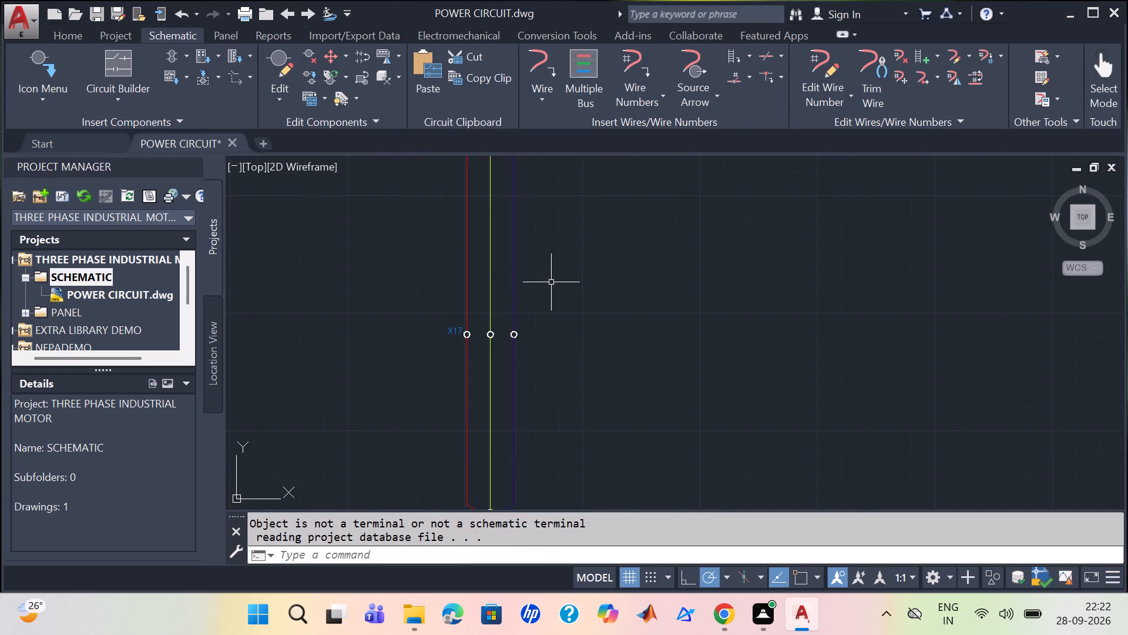
scroll(565, 282, "down", 2)
middle_click_drag(566, 280, 579, 365)
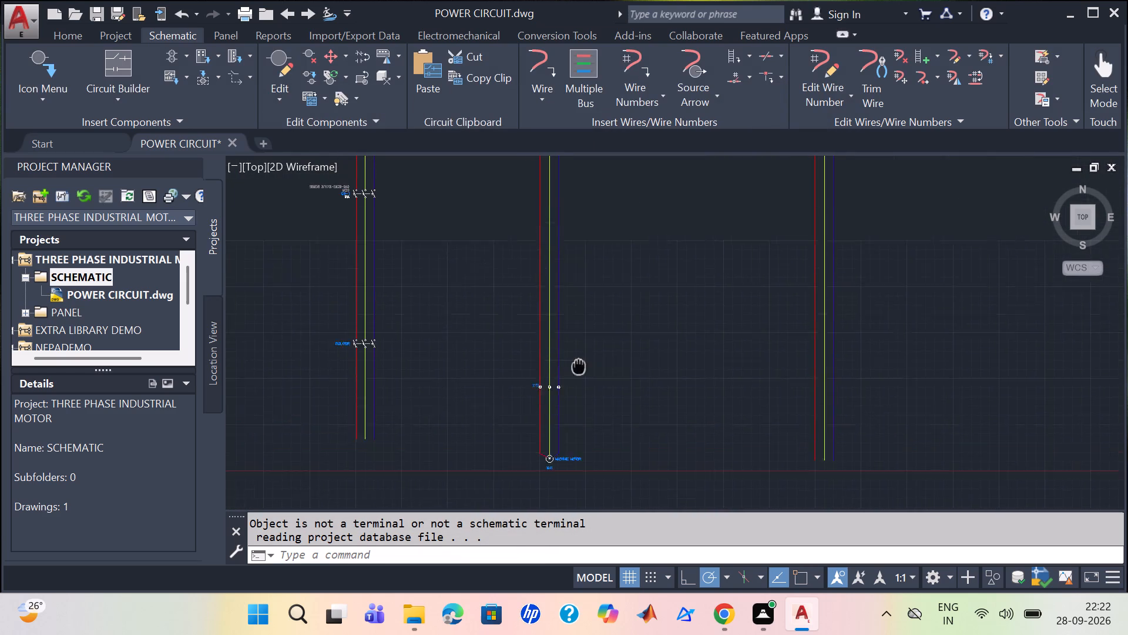
middle_click_drag(579, 365, 582, 385)
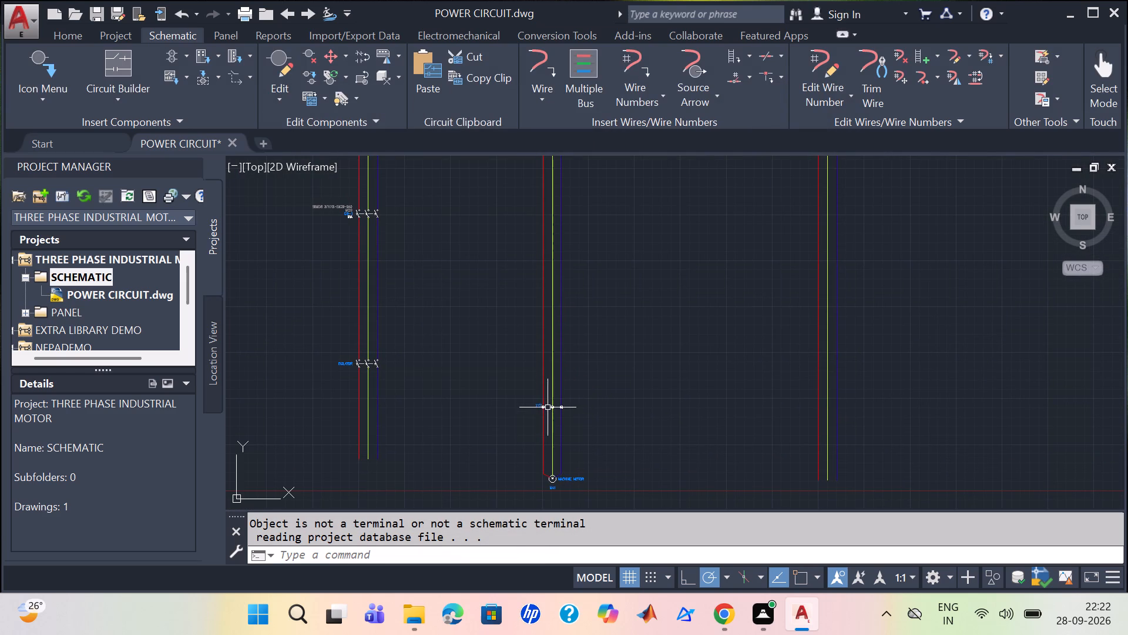
scroll(542, 406, "up", 1)
left_click(543, 408)
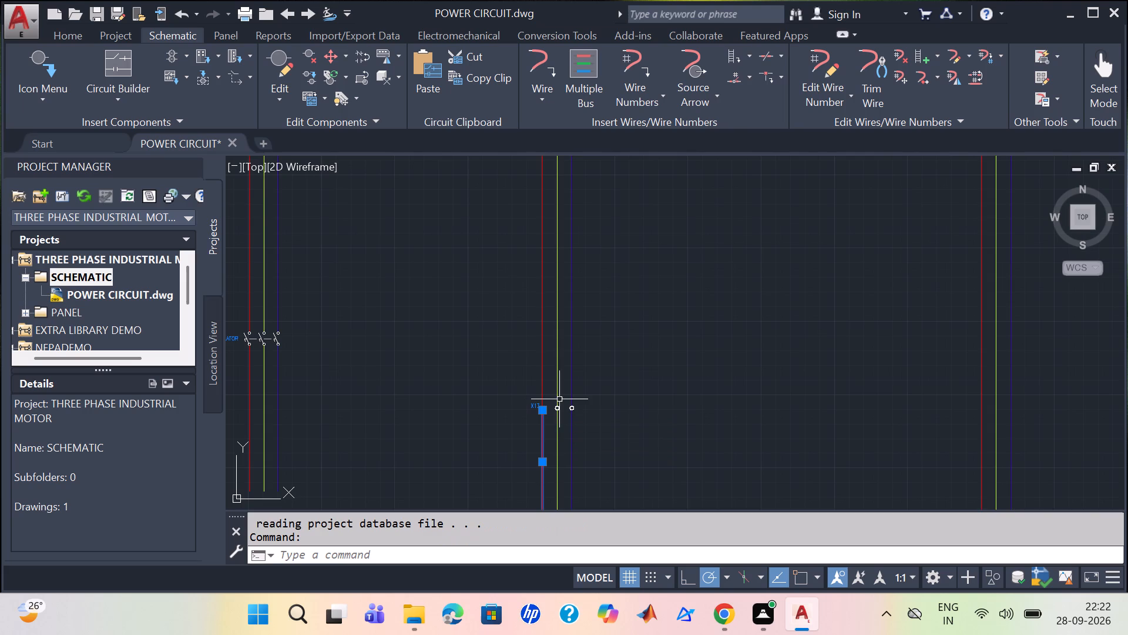
key("Escape")
scroll(536, 405, "up", 3)
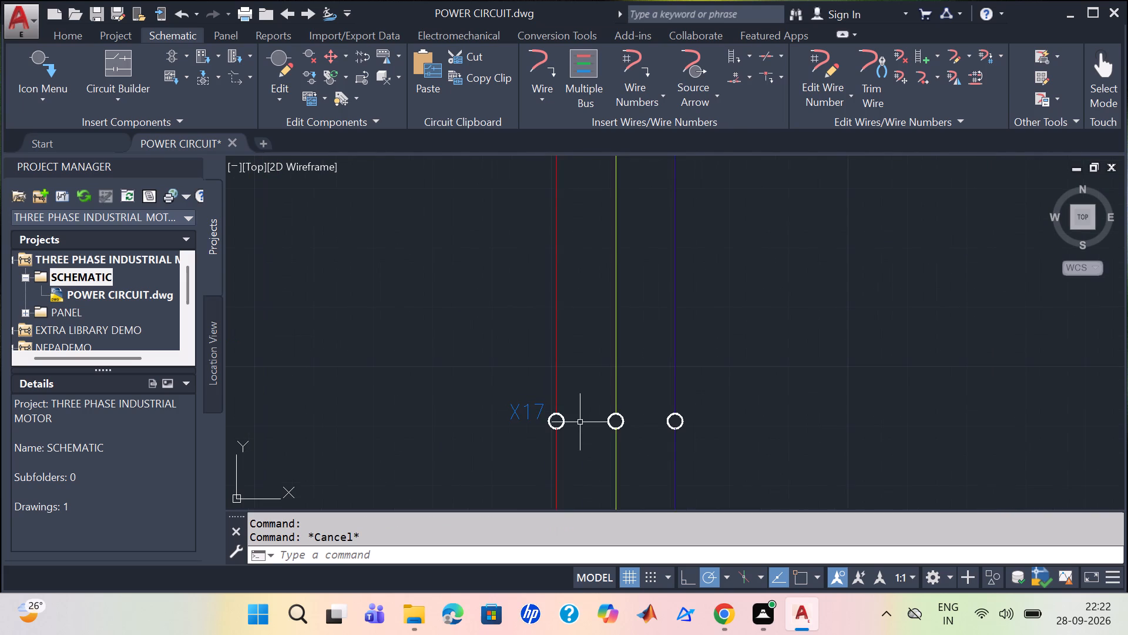
left_click(563, 423)
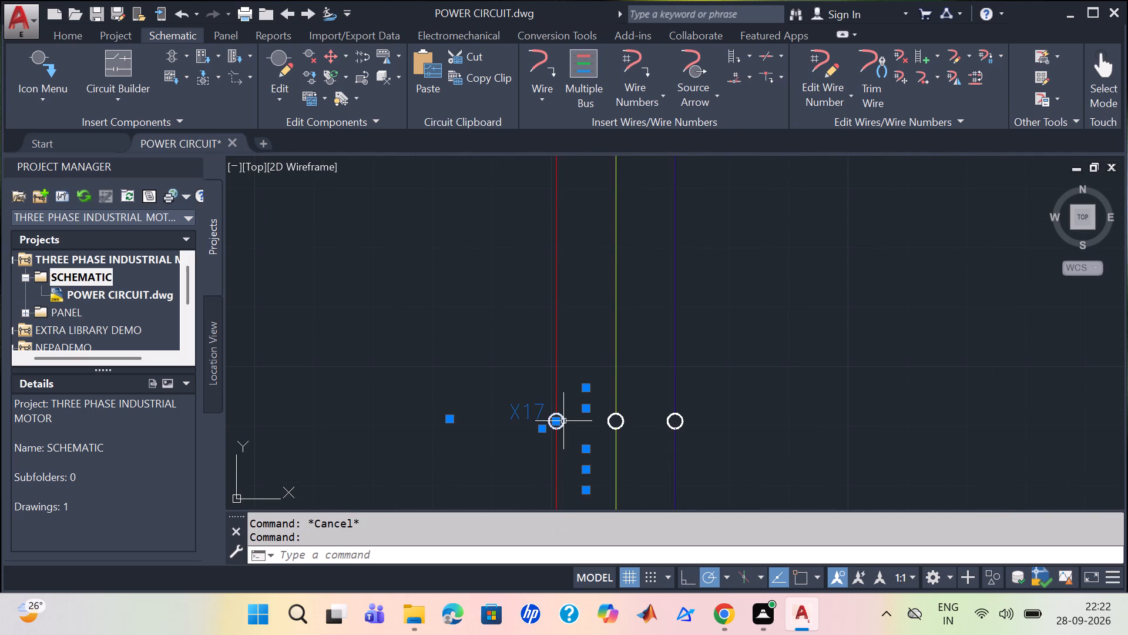
right_click(563, 420)
left_click(587, 477)
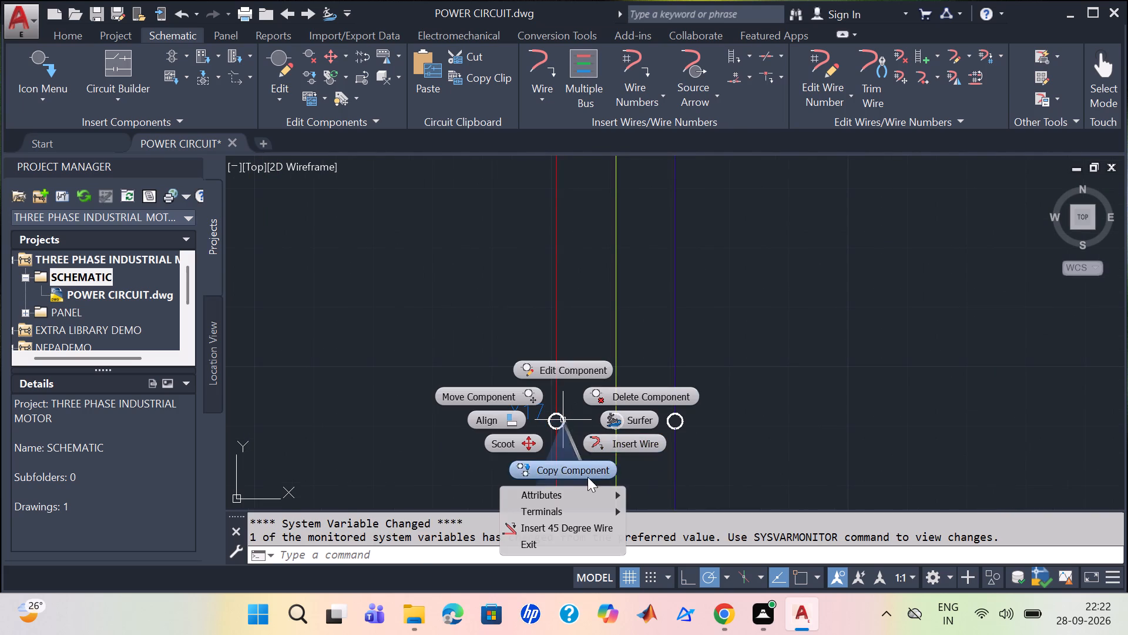
scroll(555, 315, "down", 4)
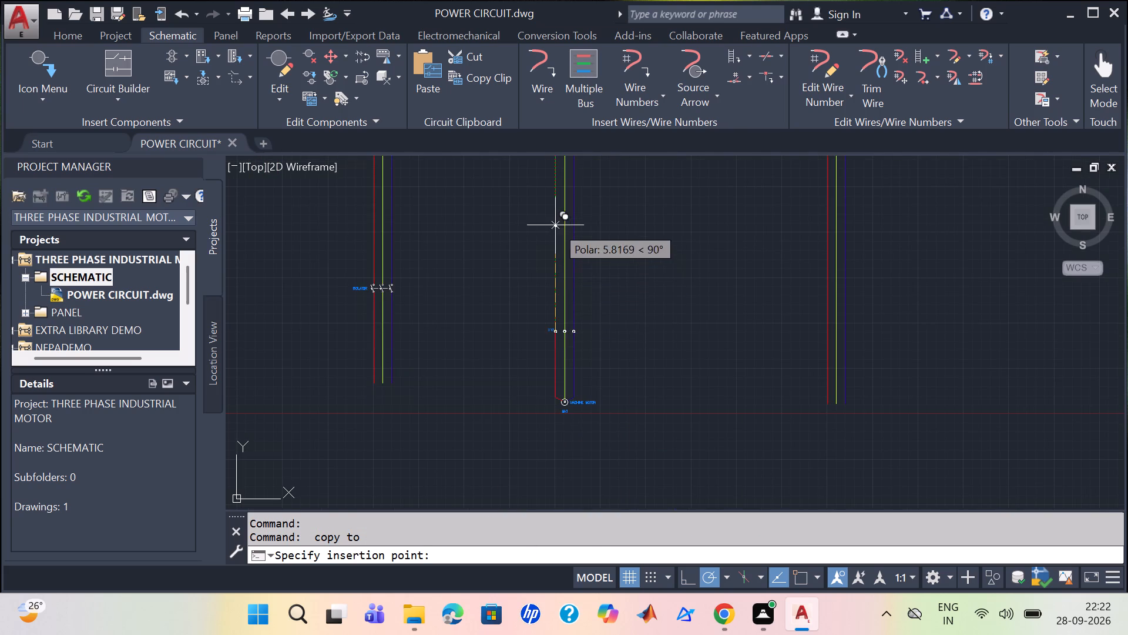
scroll(555, 224, "down", 3)
scroll(550, 200, "up", 3)
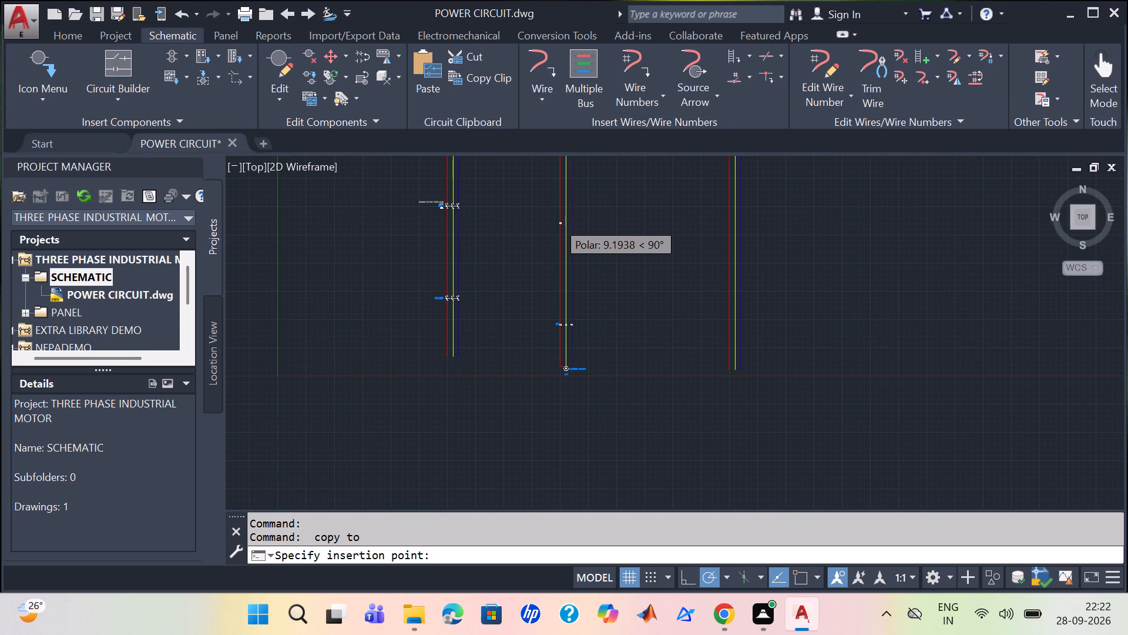
scroll(558, 223, "up", 1)
scroll(566, 214, "down", 1)
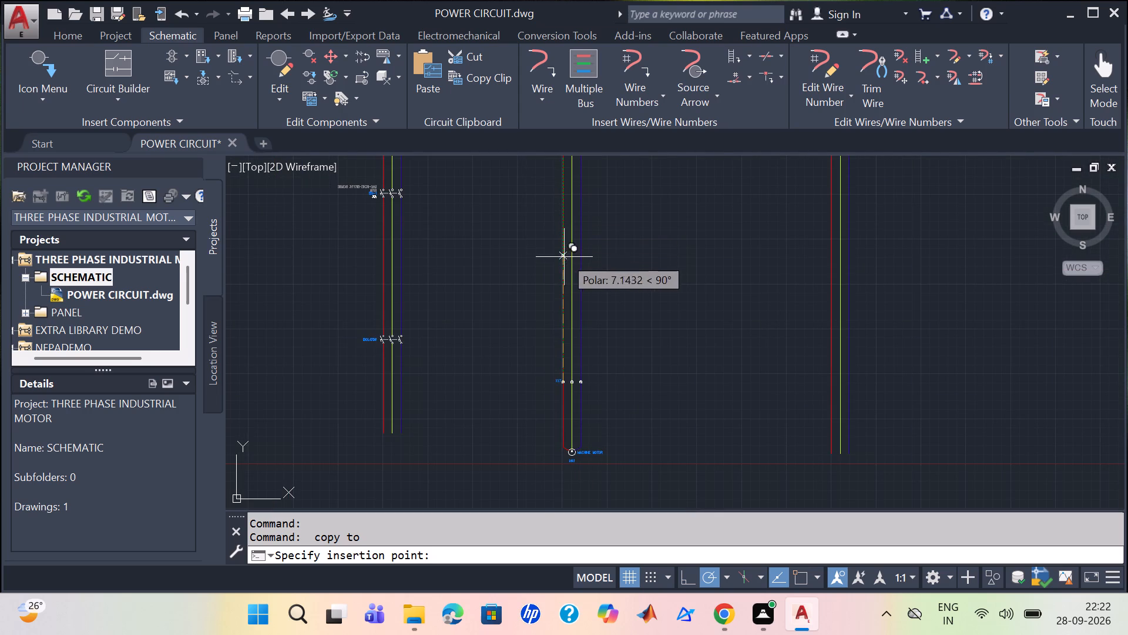
scroll(561, 249, "up", 1)
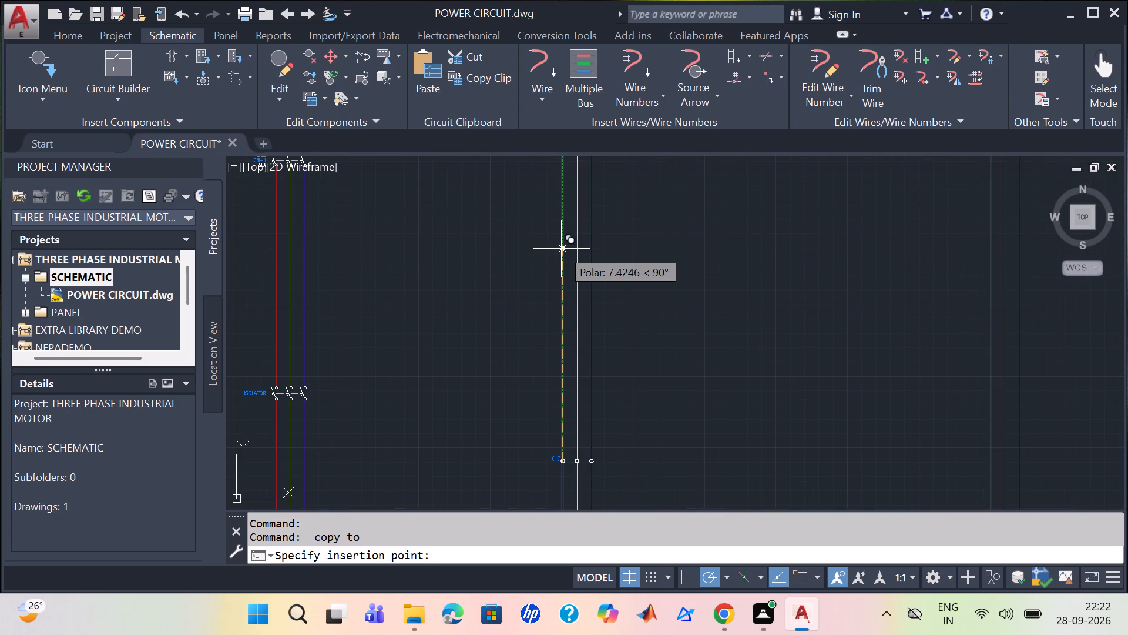
scroll(561, 249, "up", 1)
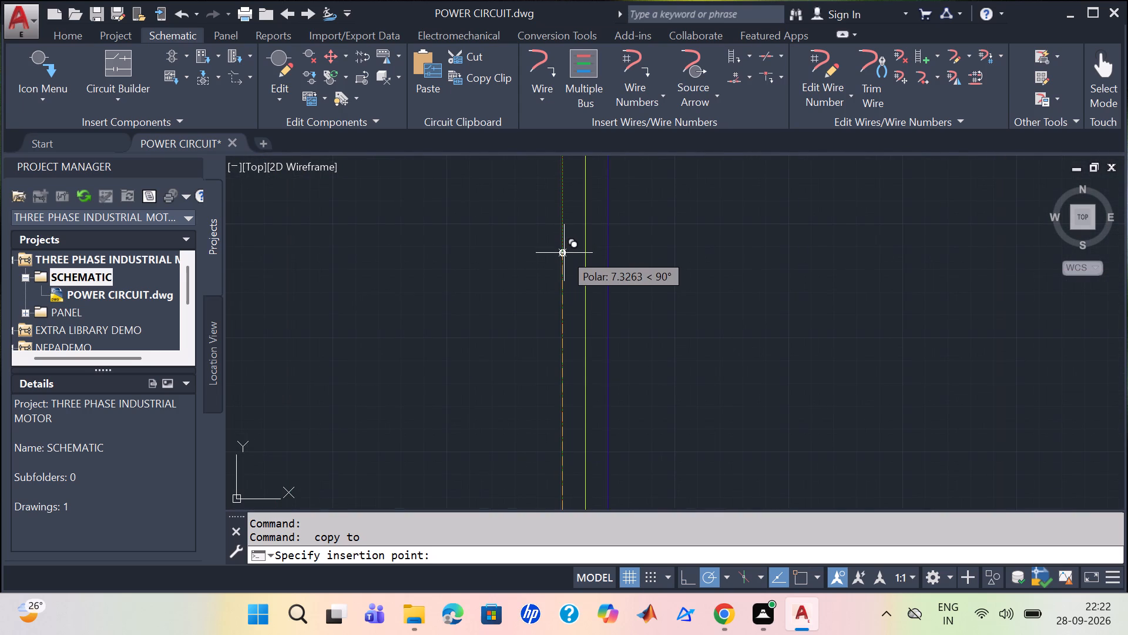
scroll(564, 253, "up", 3)
left_click(557, 260)
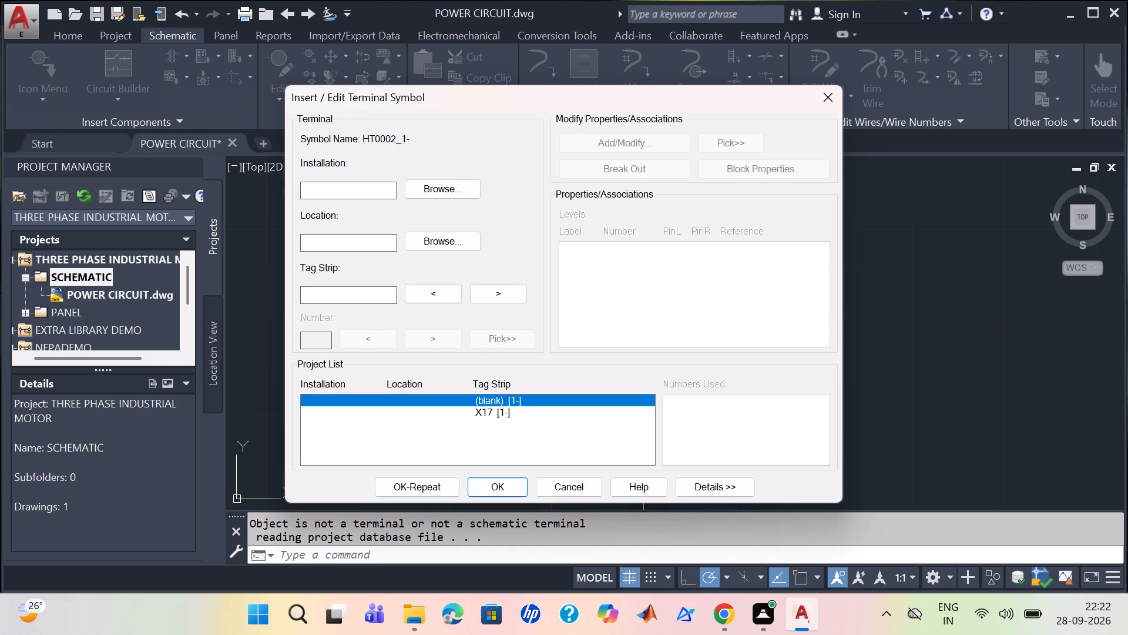
Set the copied terminal's tag strip to X7 and keep the terminal insertion repeating.
left_click(368, 293)
left_click(362, 294)
key("x")
key("7")
left_click(431, 487)
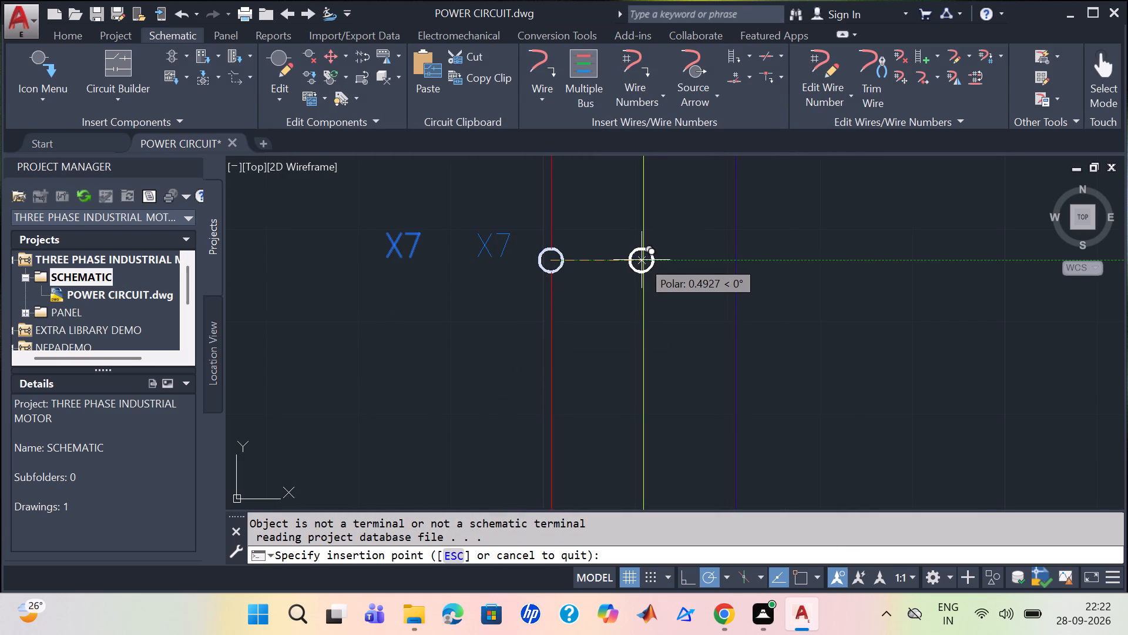
Place a second terminal on the middle branch's yellow-green wire, level with the X7 terminal, with its tag strip blank, and keep repeating.
left_click(642, 260)
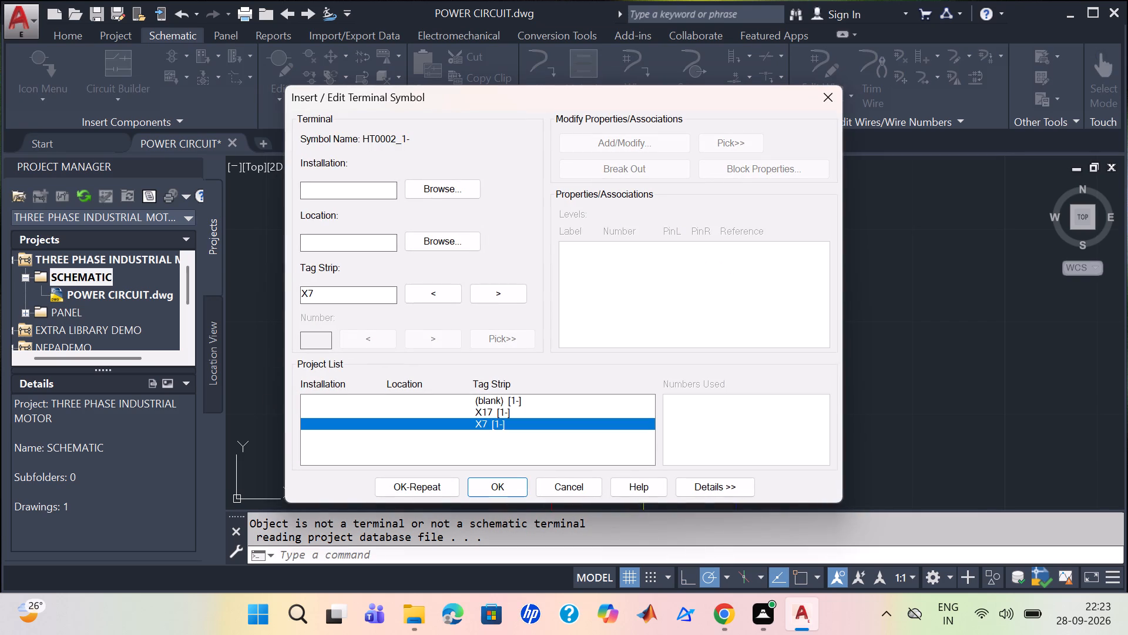
left_click_drag(323, 294, 284, 293)
key("BackSpace")
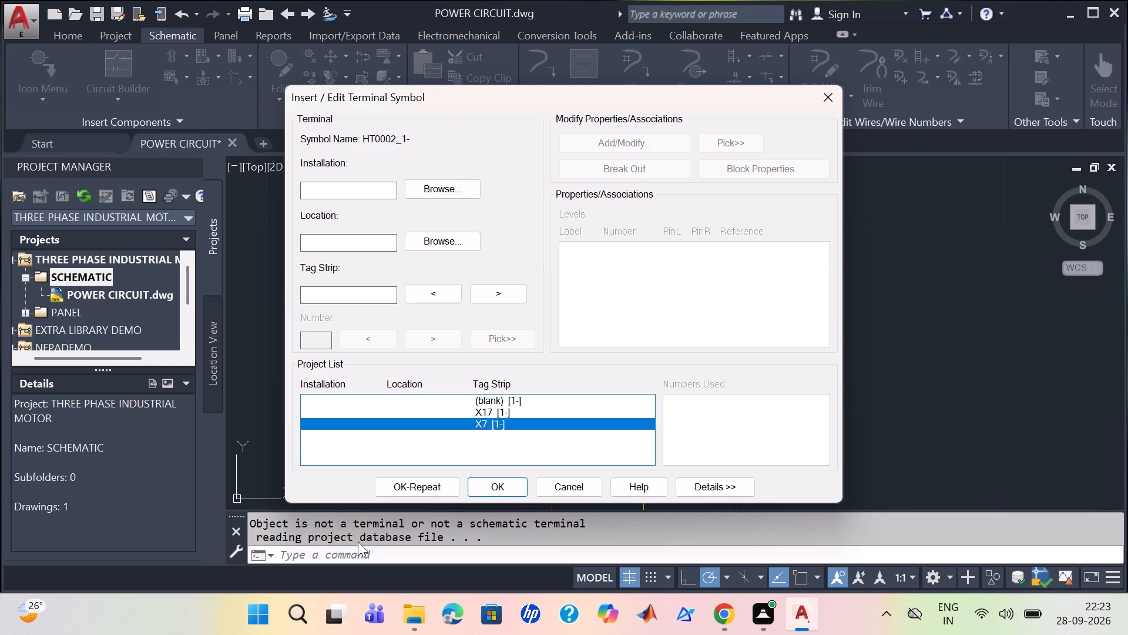
left_click(436, 486)
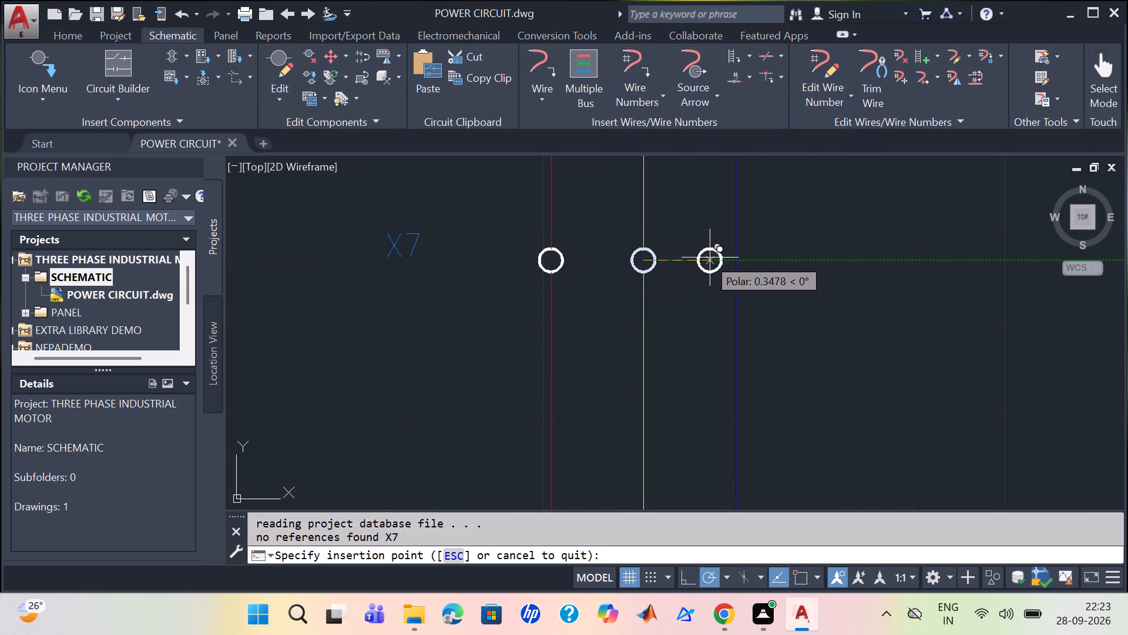
Place a third terminal on the middle branch's blue wire, level with the X7 terminal, with its tag strip blank, and finish inserting.
left_click(737, 258)
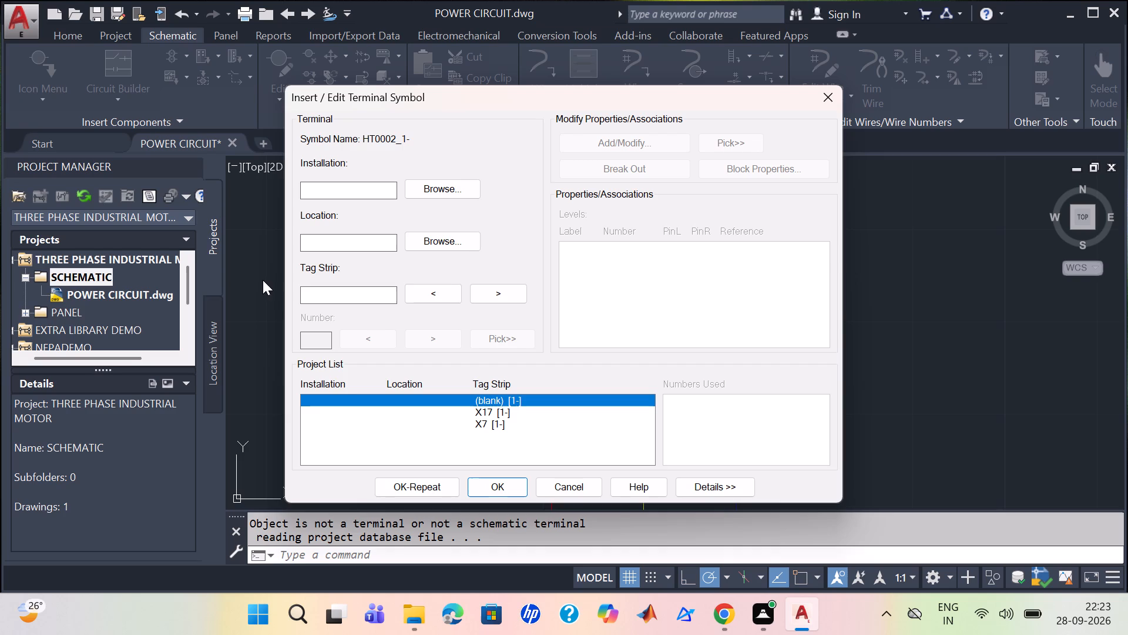
left_click(315, 338)
left_click(506, 488)
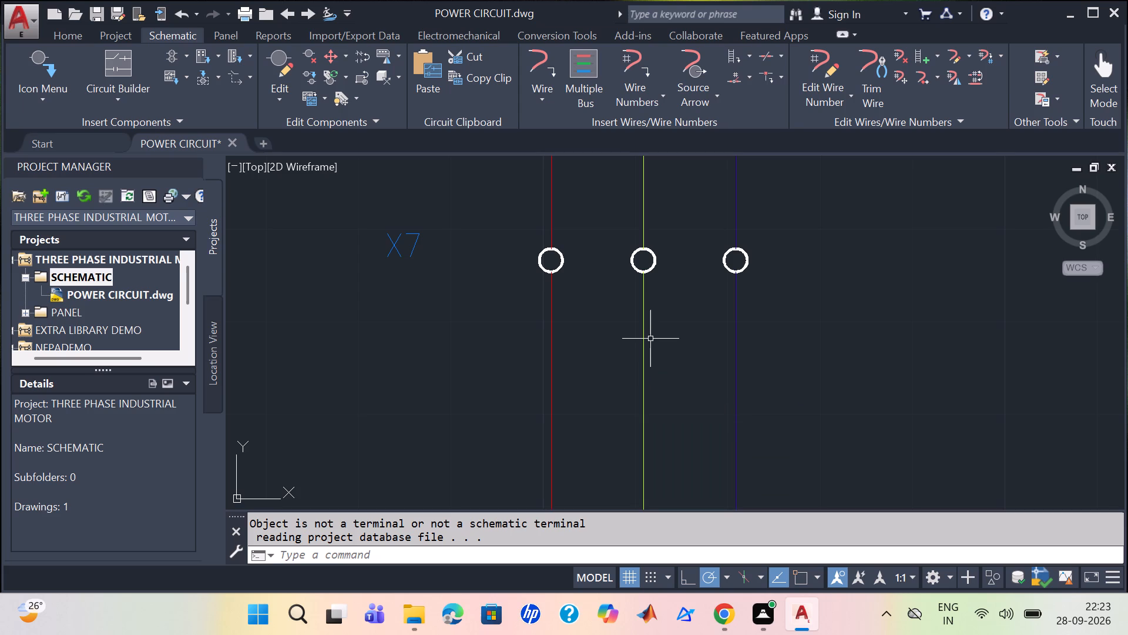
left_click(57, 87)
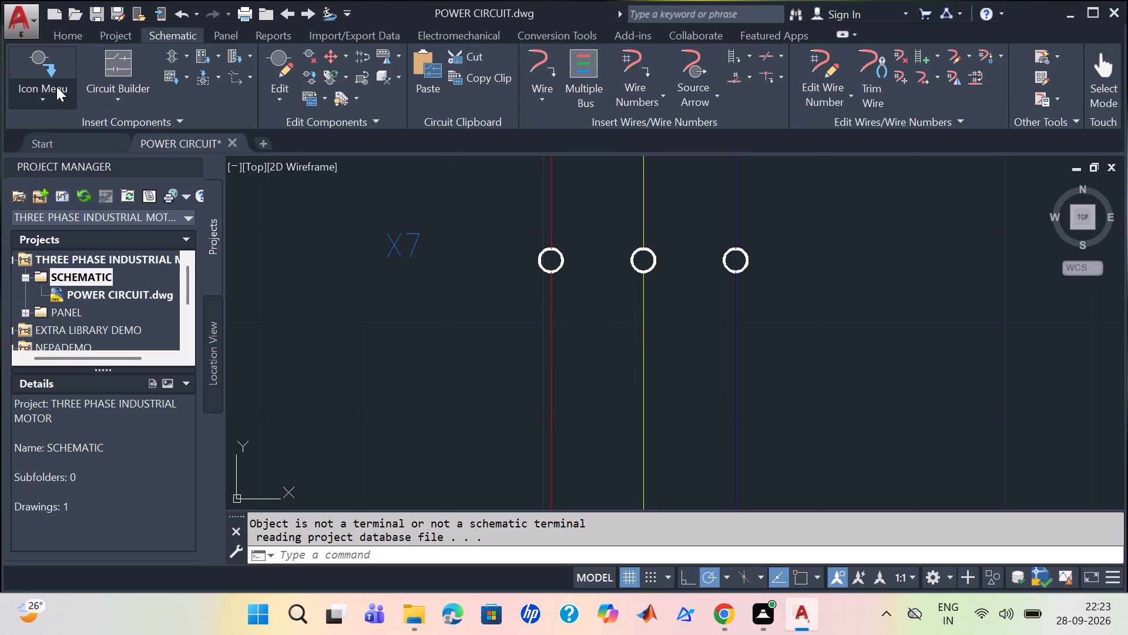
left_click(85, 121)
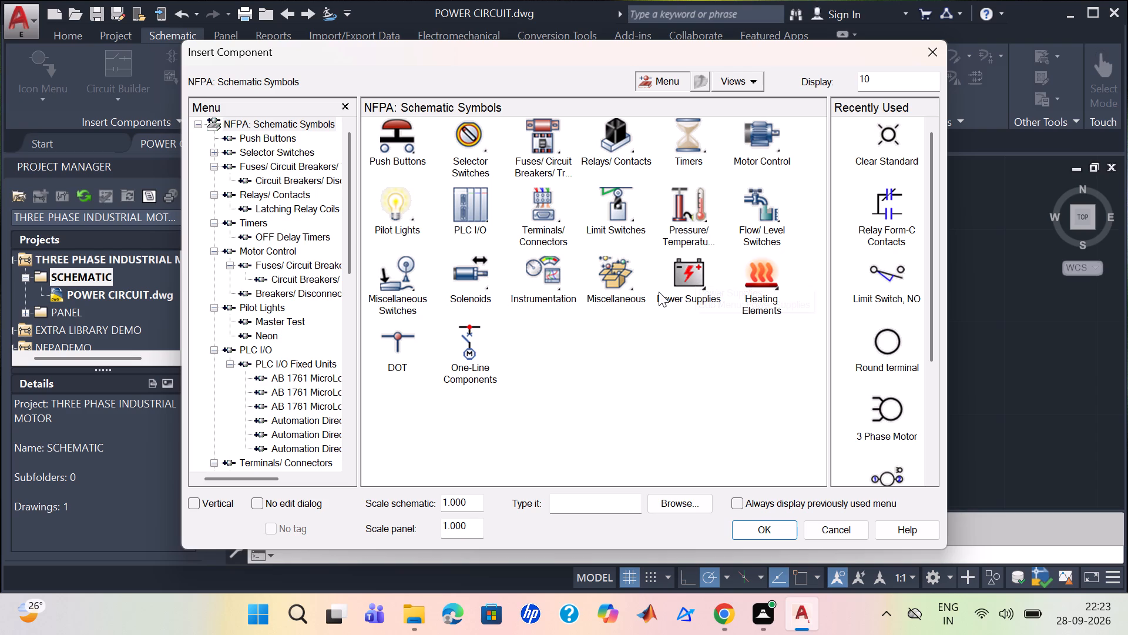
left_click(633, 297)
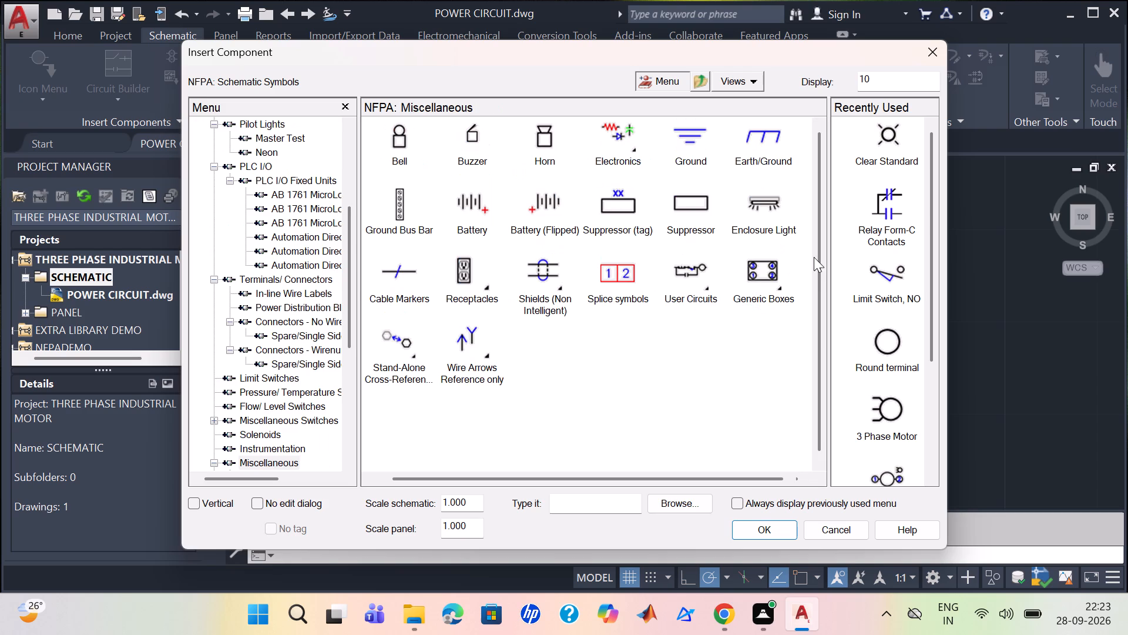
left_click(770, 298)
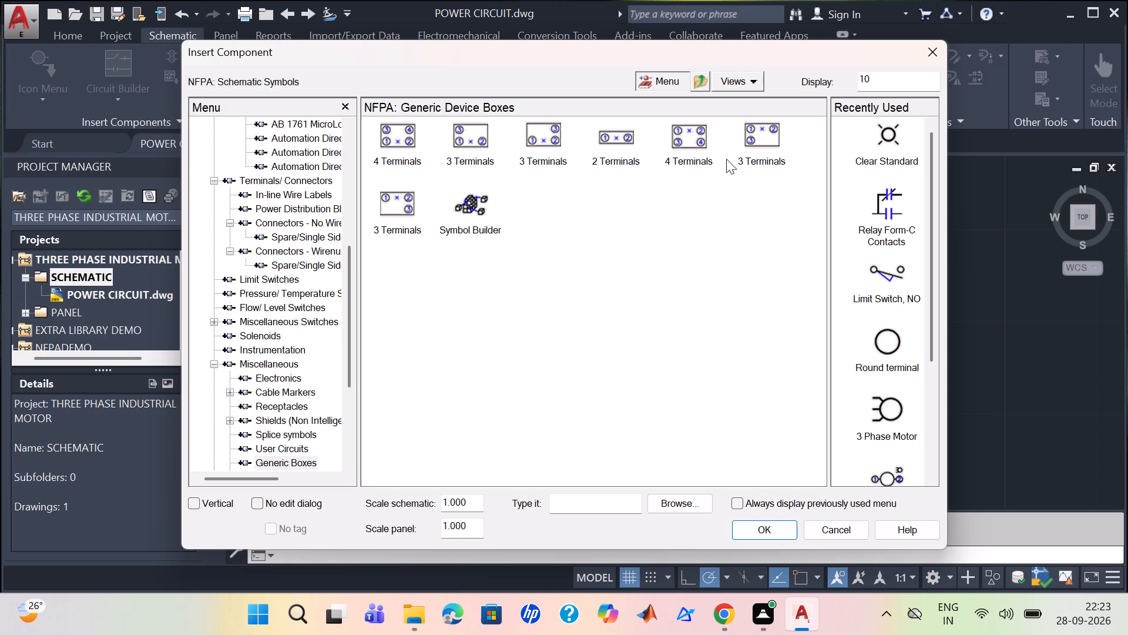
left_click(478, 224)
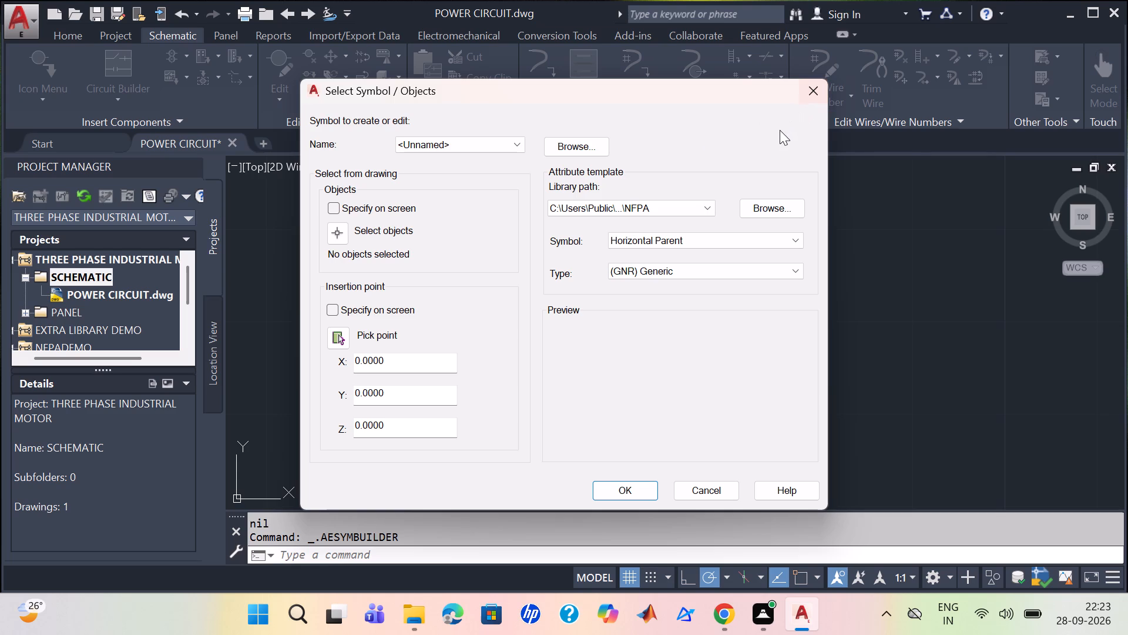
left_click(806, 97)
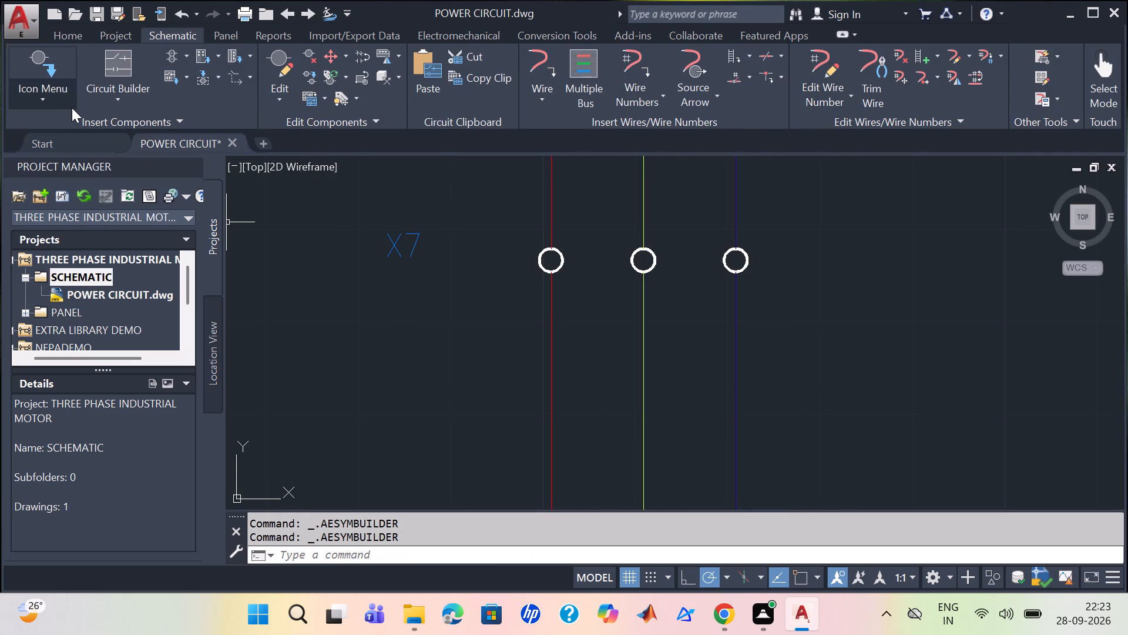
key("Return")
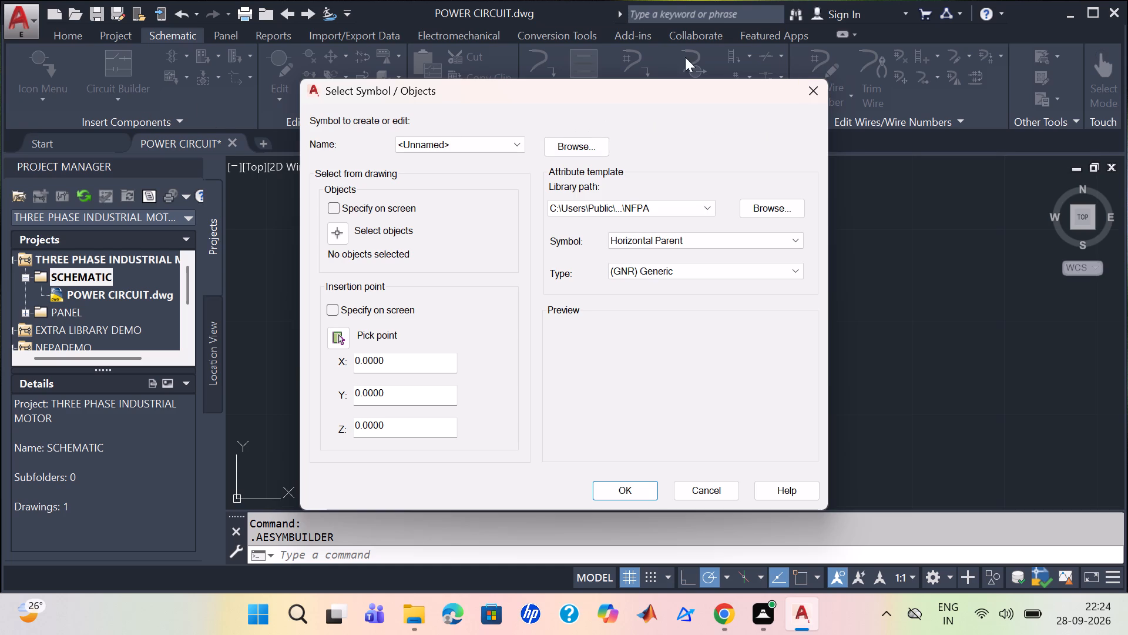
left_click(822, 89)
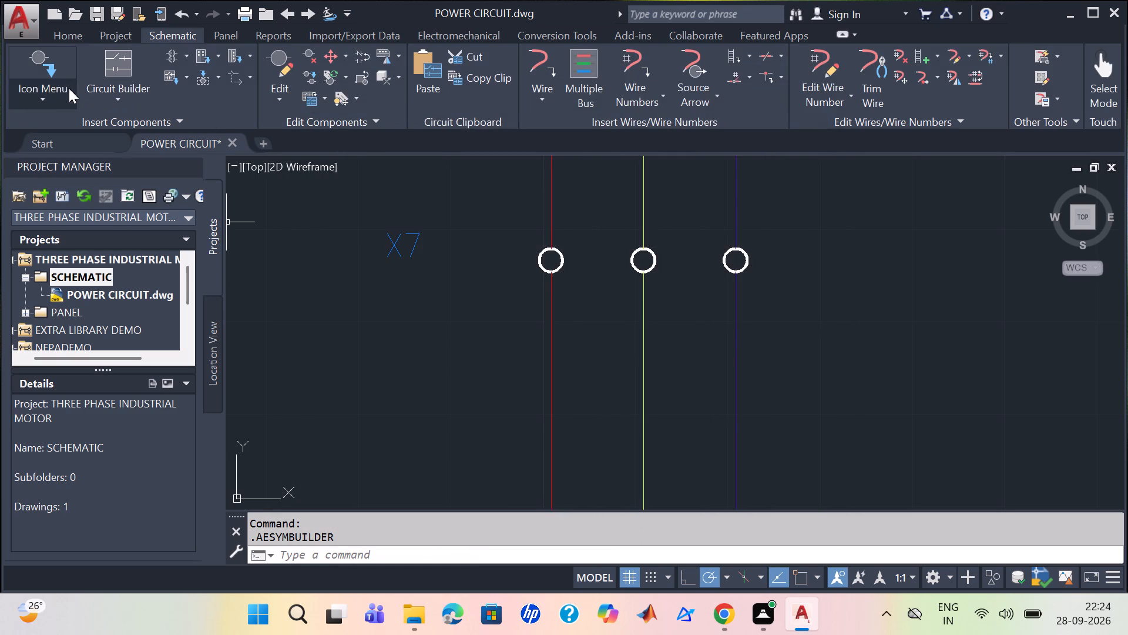
Browse the NFPA schematic symbol library from the generic device boxes back through the PLC, pilot light, breaker, timer and push button categories.
left_click(47, 81)
left_click(61, 143)
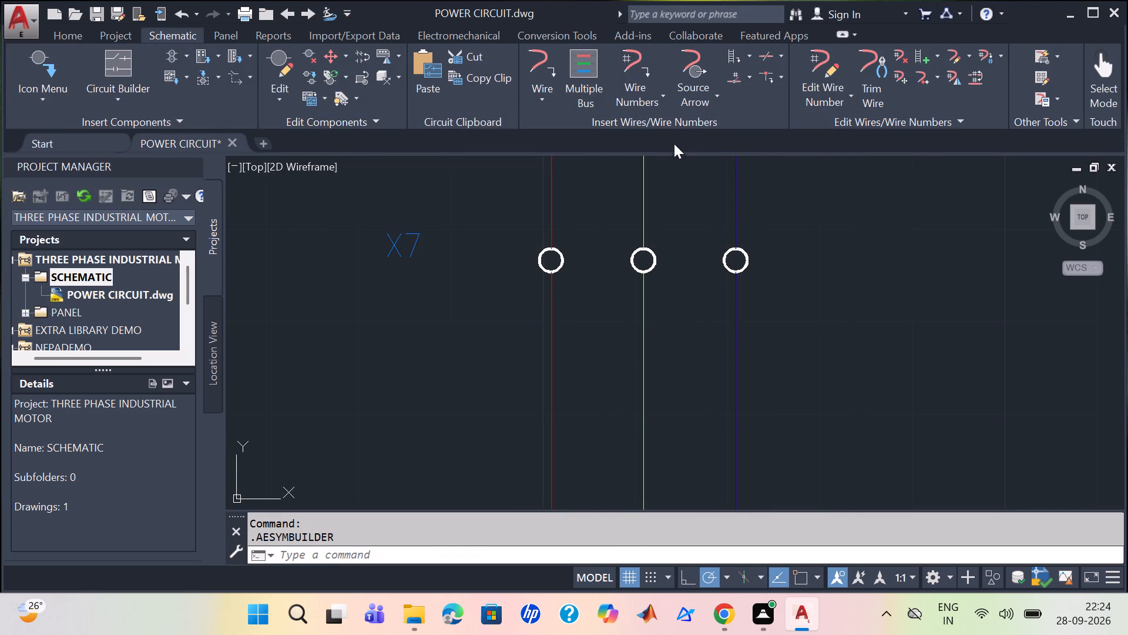
left_click(630, 304)
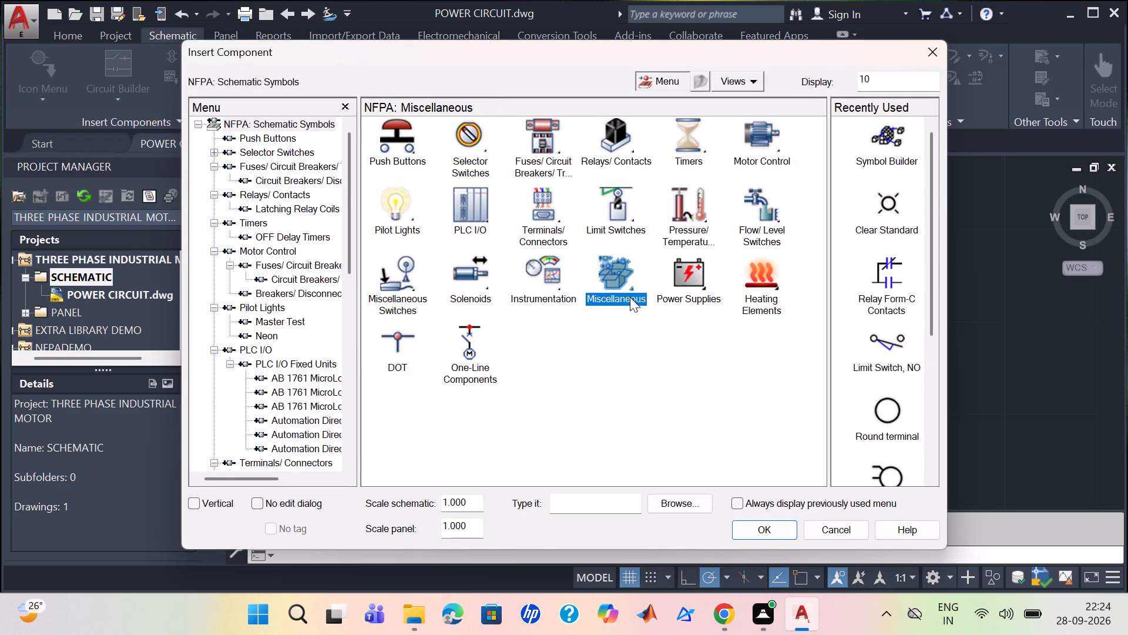
left_click(769, 295)
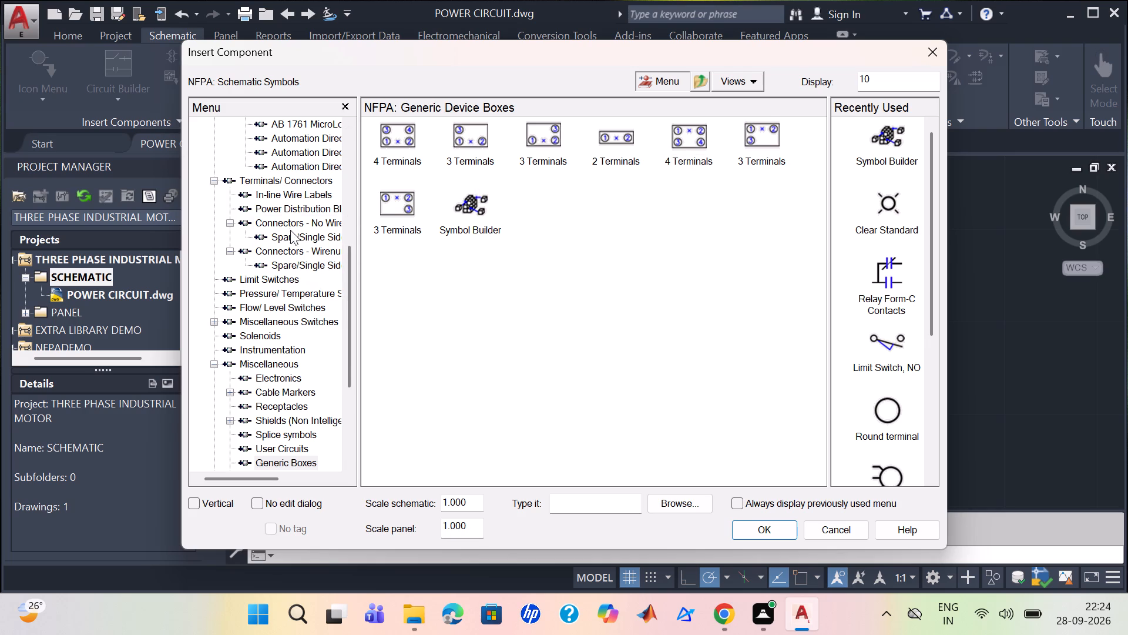
scroll(313, 161, "up", 1)
left_click(309, 142)
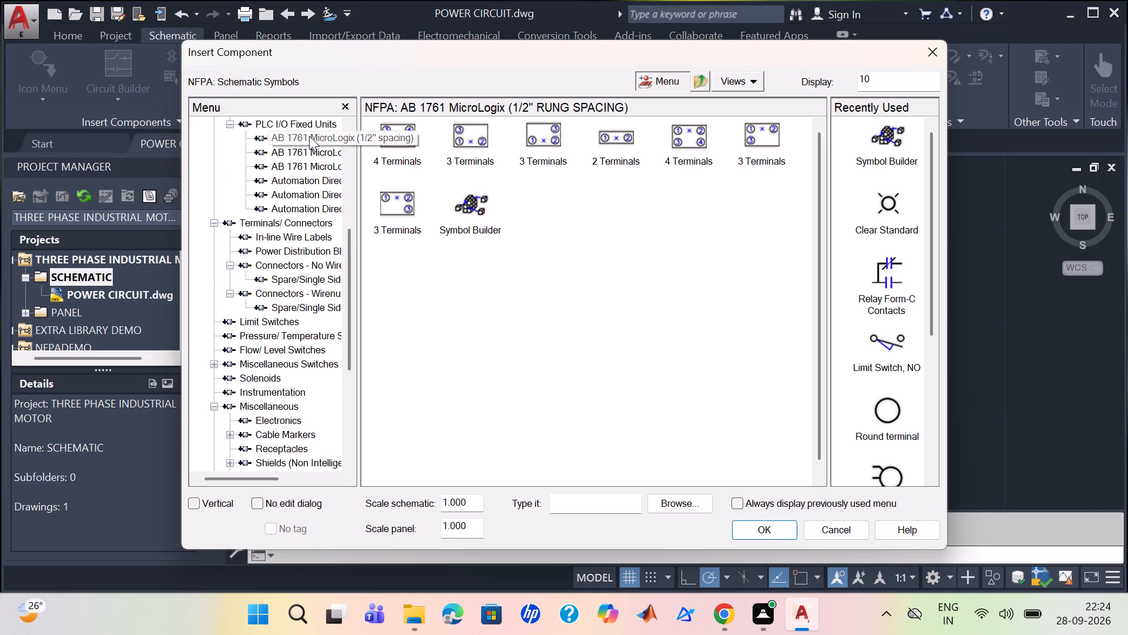
left_click(309, 134)
left_click(309, 122)
scroll(310, 128, "up", 1)
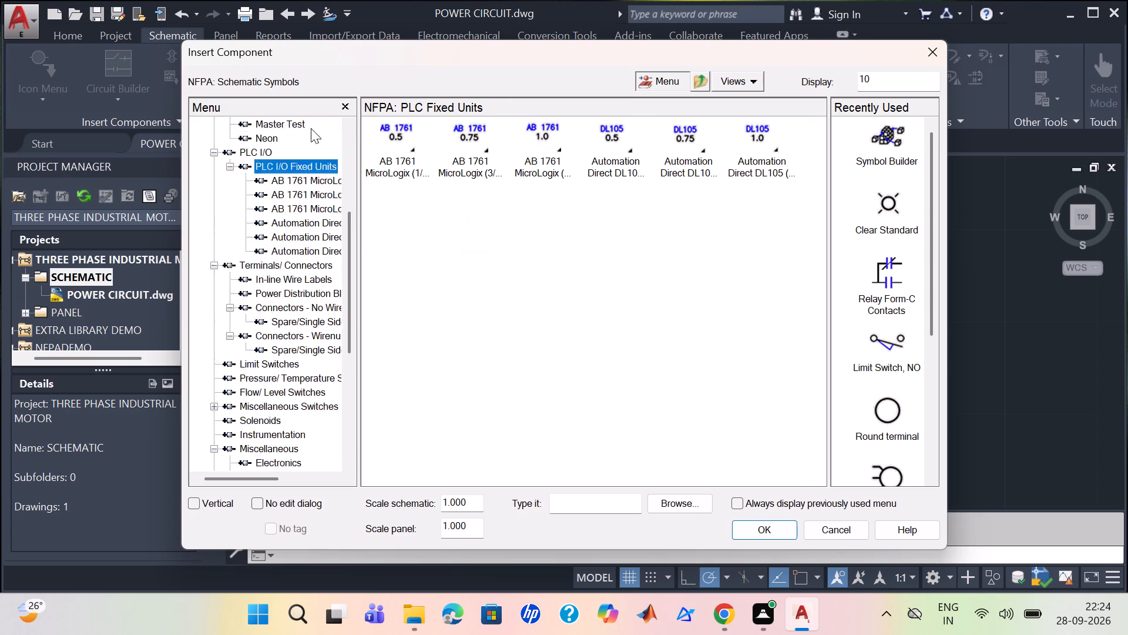
scroll(311, 128, "up", 1)
left_click(297, 171)
left_click(291, 151)
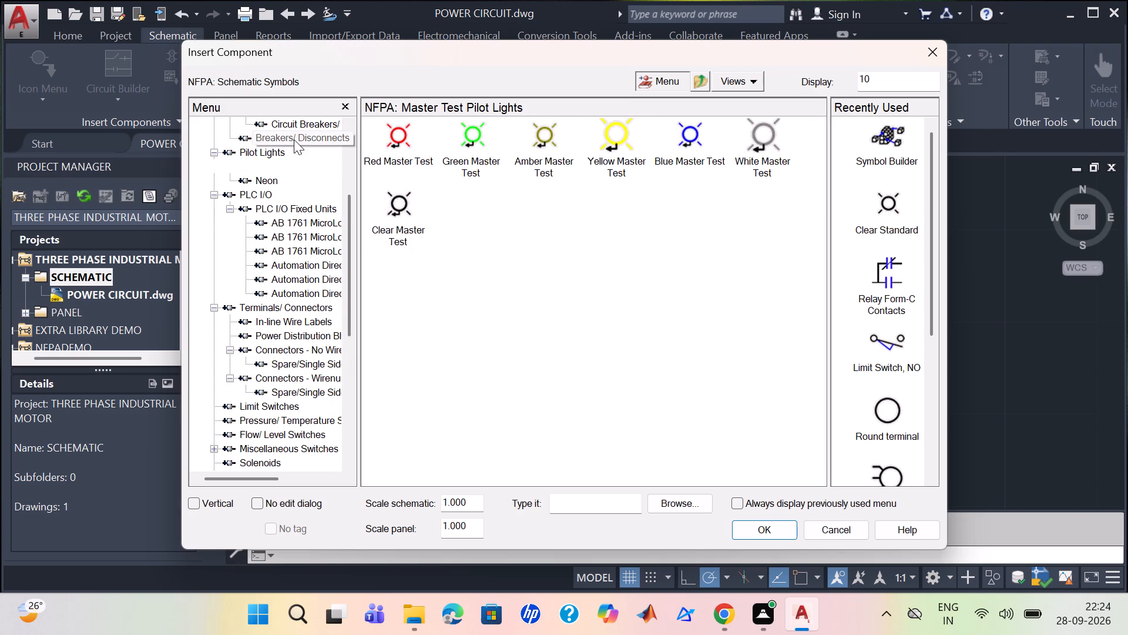
left_click(294, 140)
scroll(294, 138, "up", 1)
left_click(298, 151)
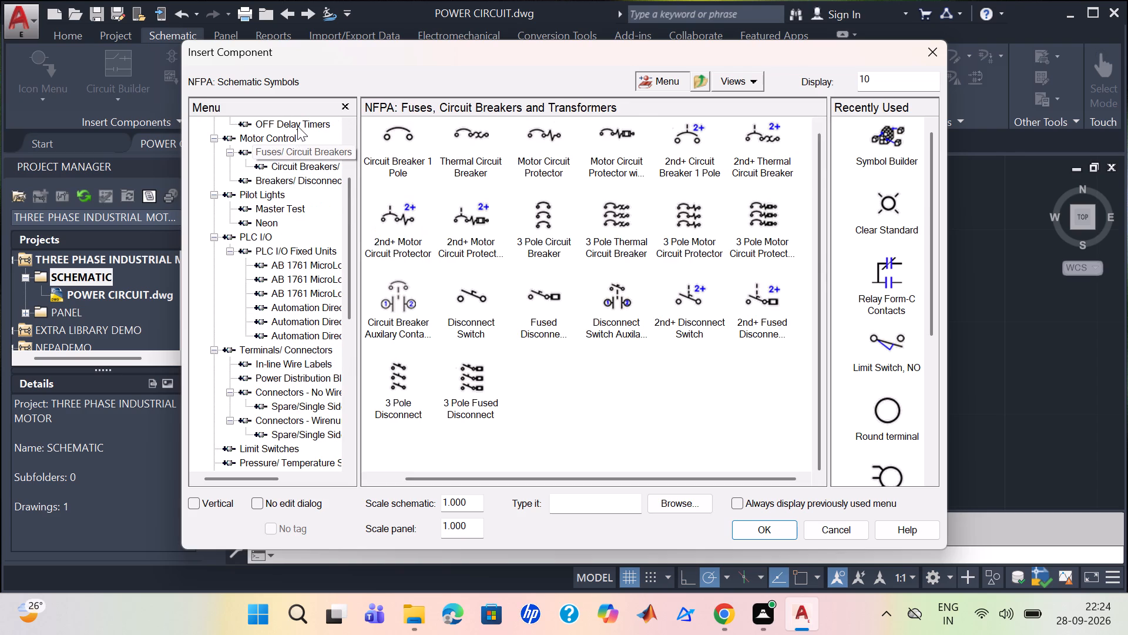
left_click(297, 126)
scroll(297, 159, "up", 3)
left_click(294, 158)
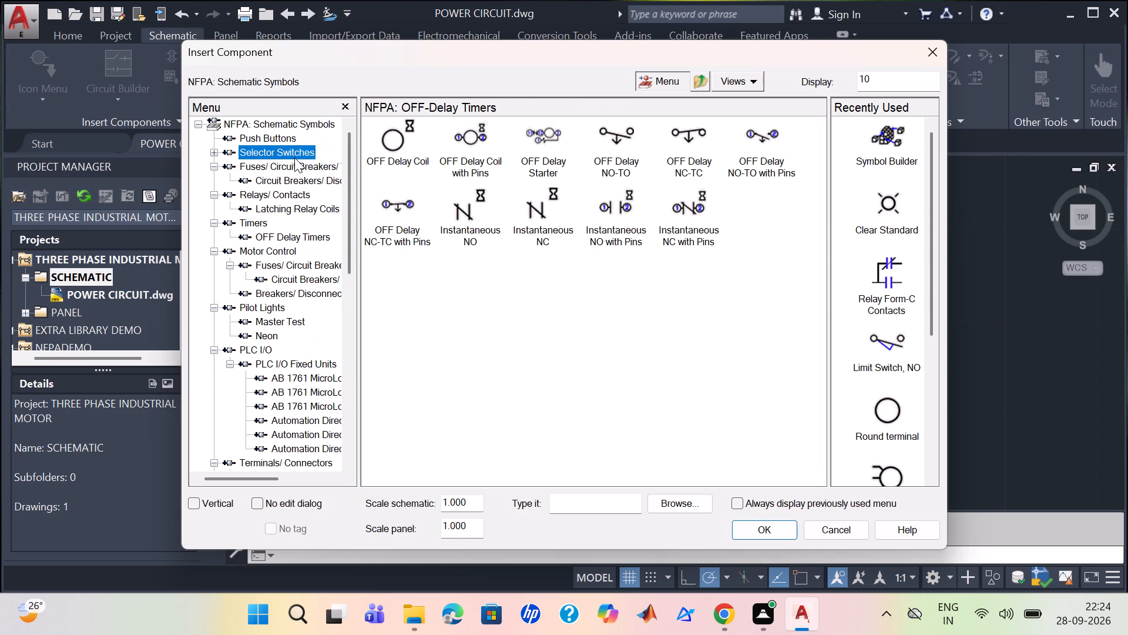
left_click(293, 161)
left_click(290, 143)
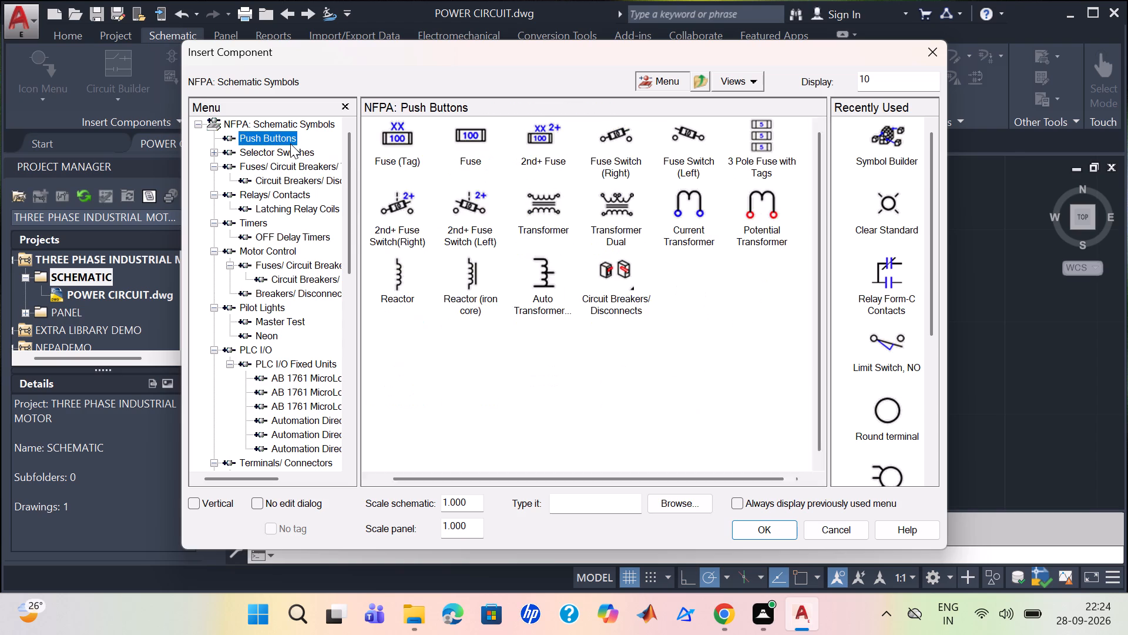
scroll(290, 143, "up", 3)
left_click(286, 117)
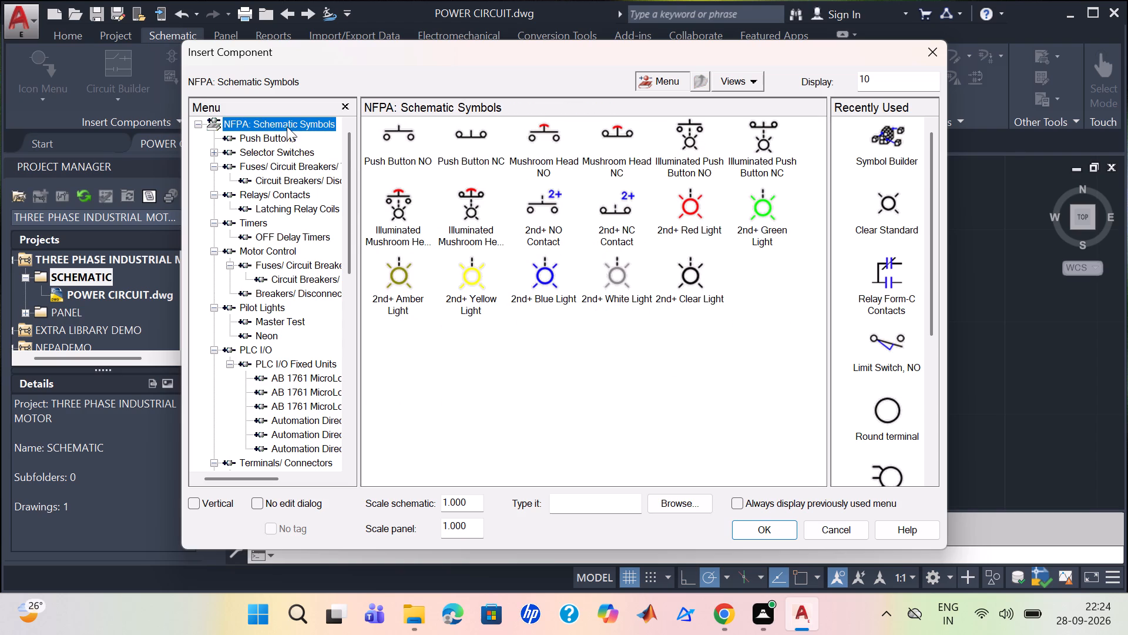
Browse the NFPA symbol categories from push buttons through selector switches, fuses, relays and timers to motor control and its breakers and disconnects.
left_click(287, 138)
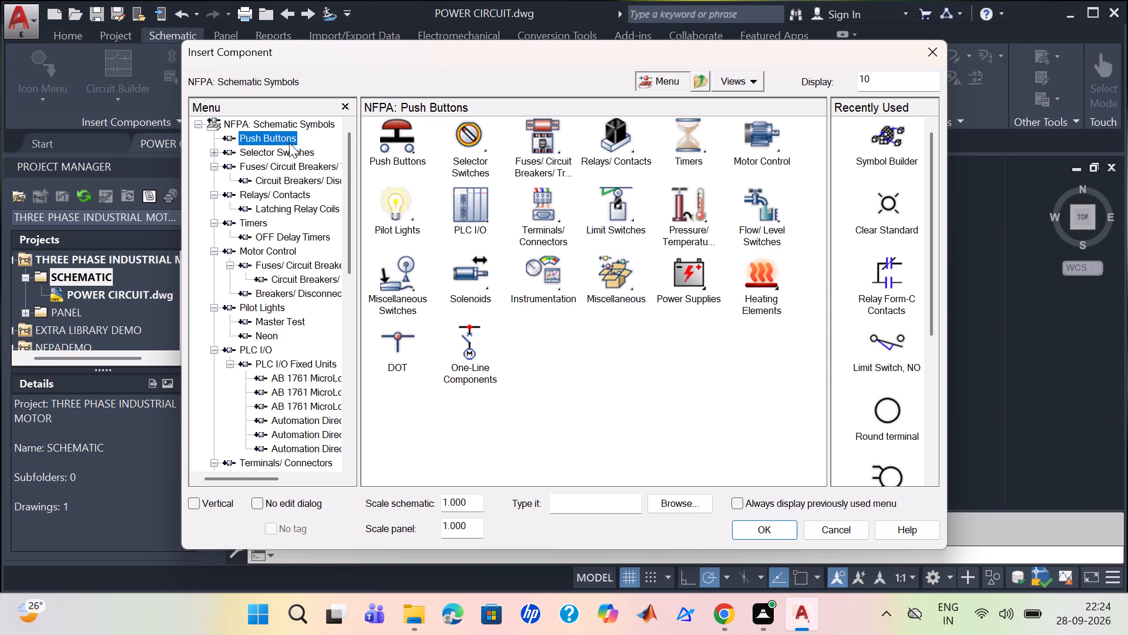
left_click(291, 160)
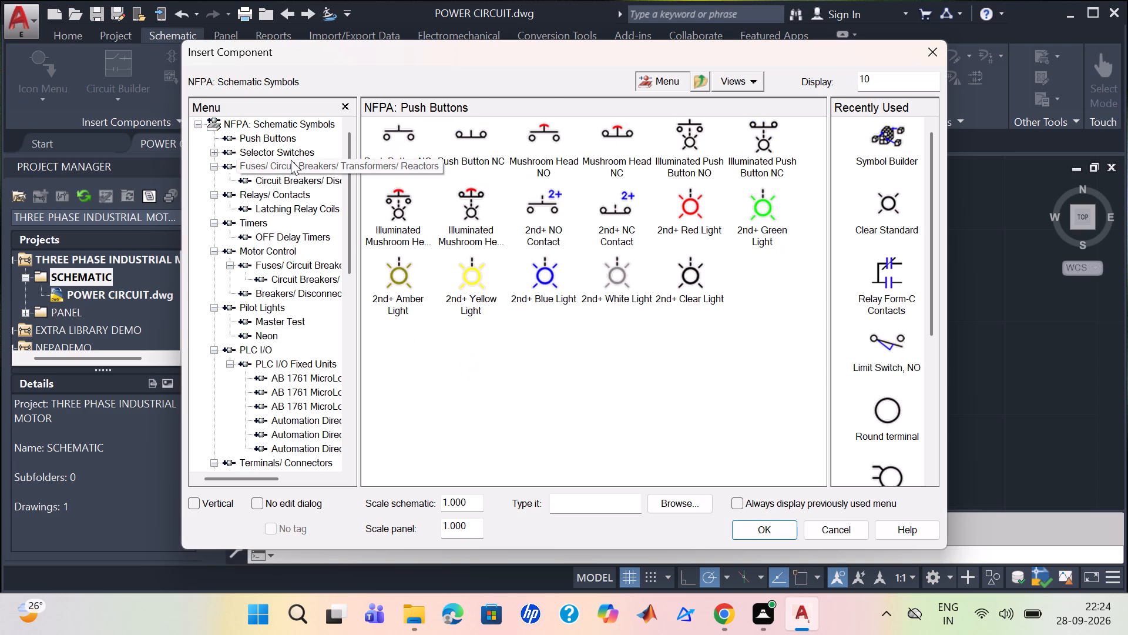
left_click(291, 152)
left_click(291, 165)
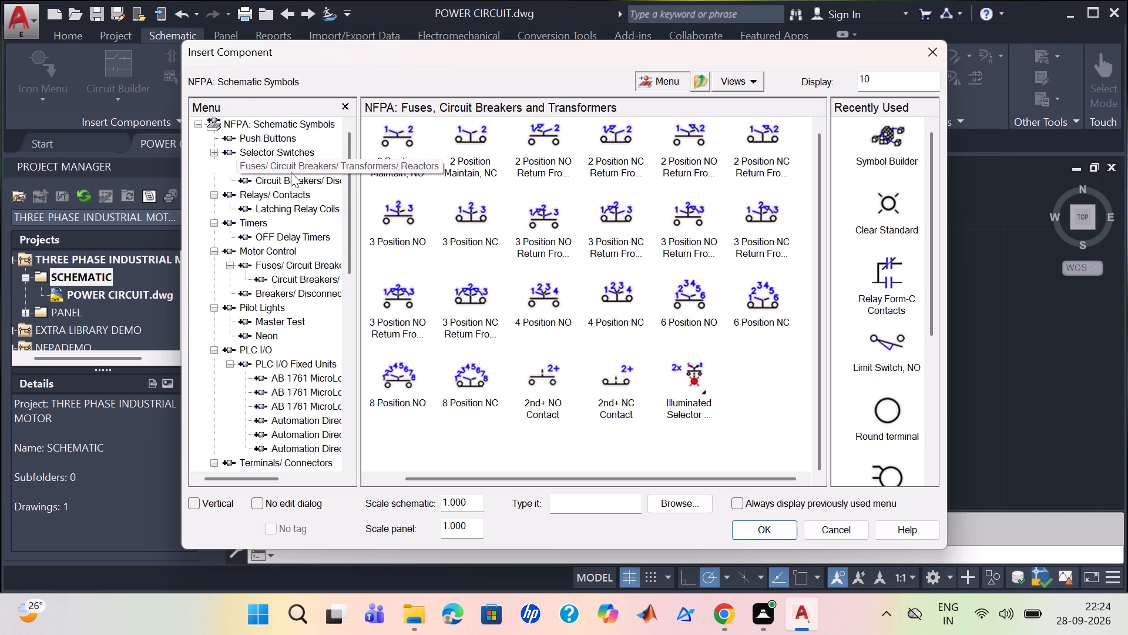
left_click(291, 172)
left_click(288, 183)
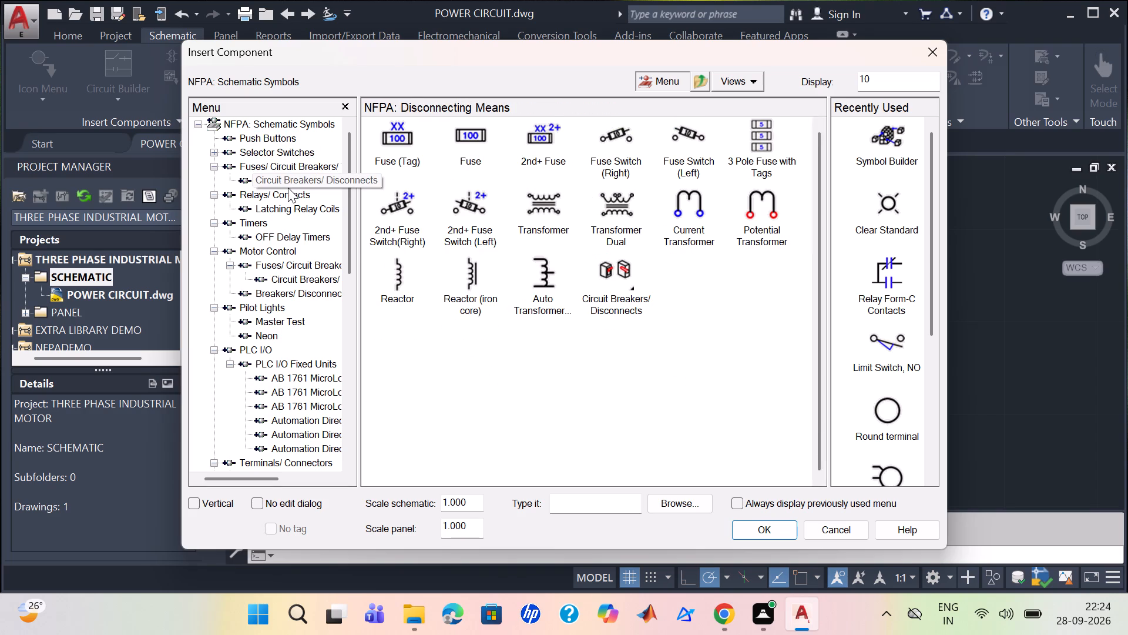
left_click(287, 195)
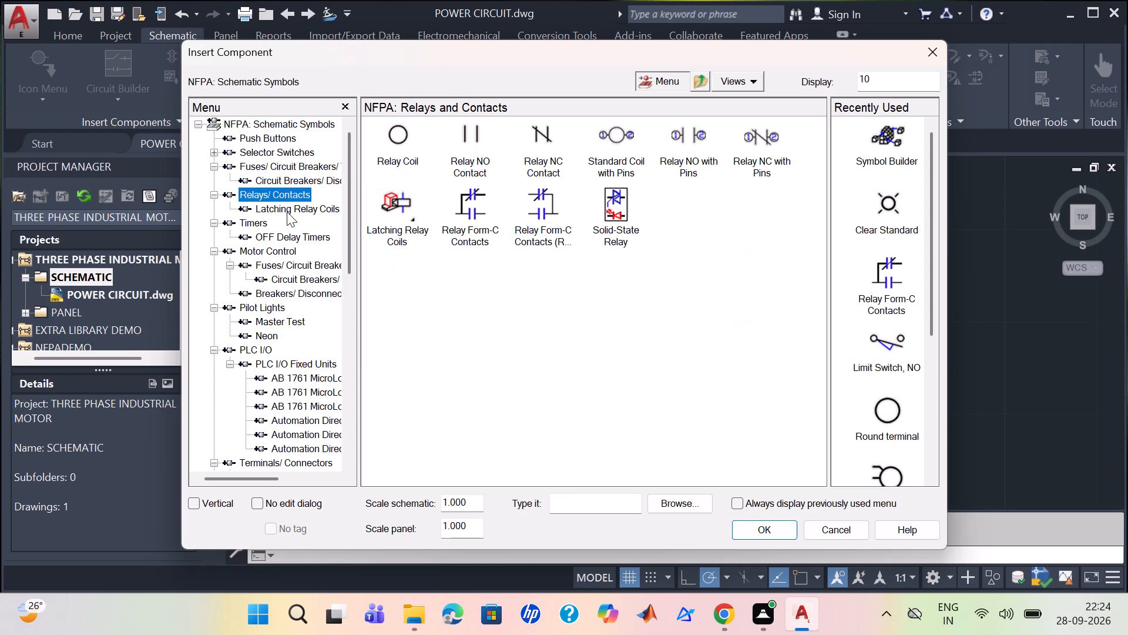
left_click(287, 212)
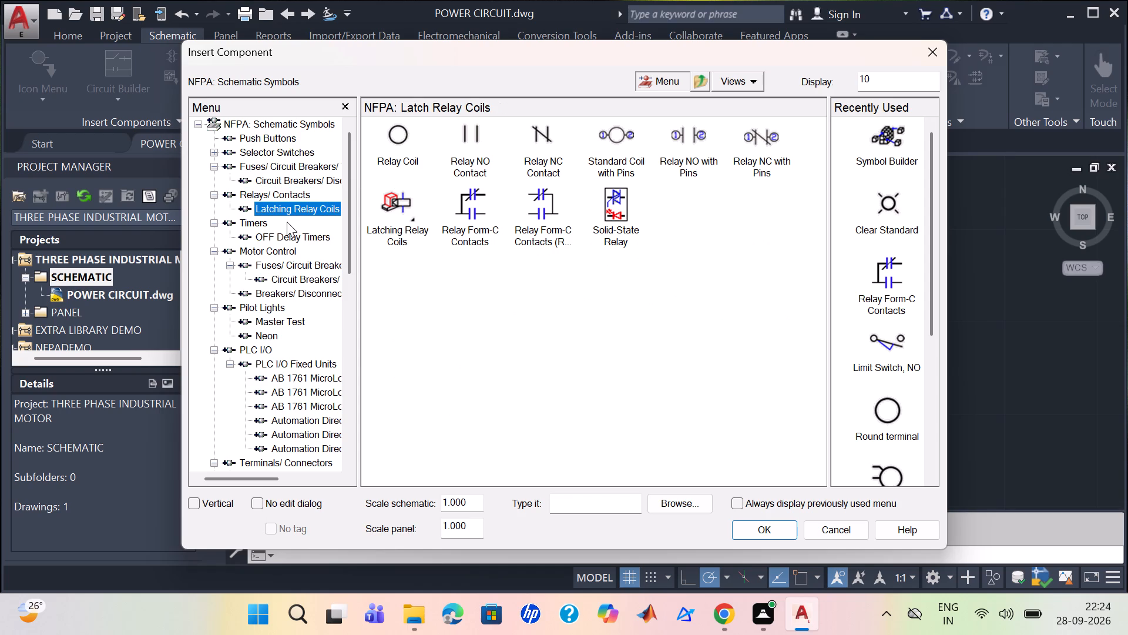
left_click(254, 217)
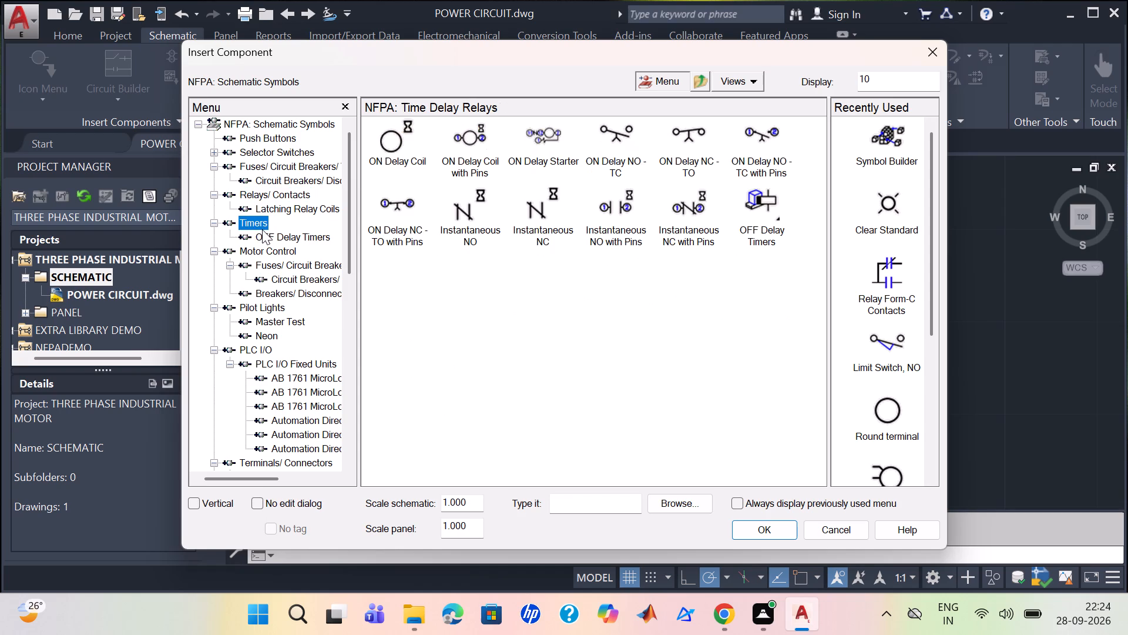
left_click(262, 229)
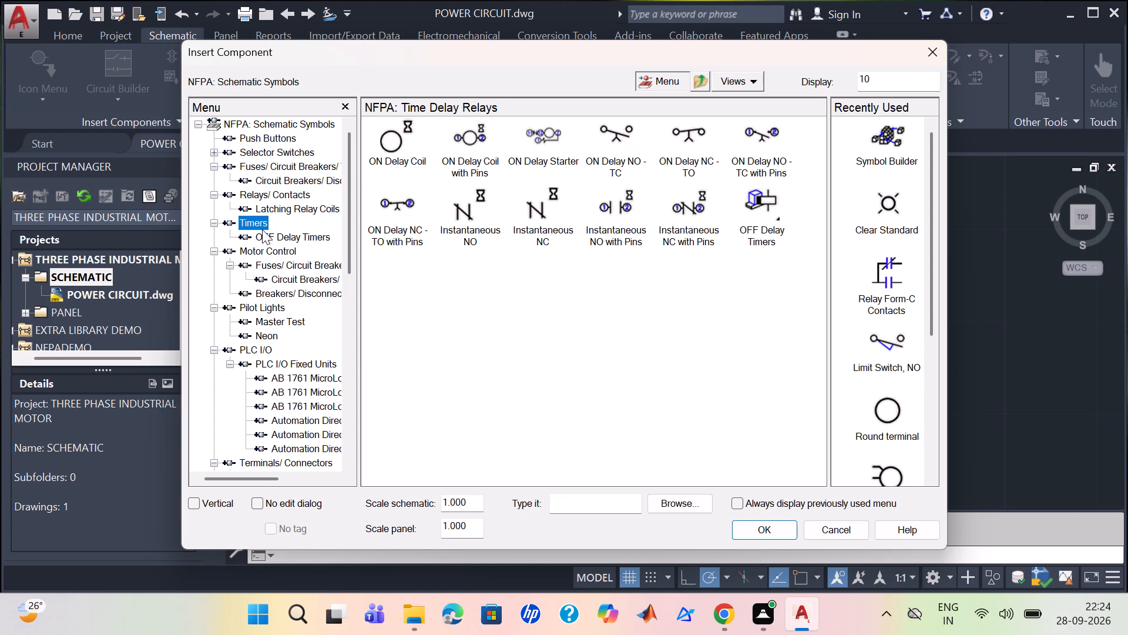
left_click(270, 233)
left_click(274, 245)
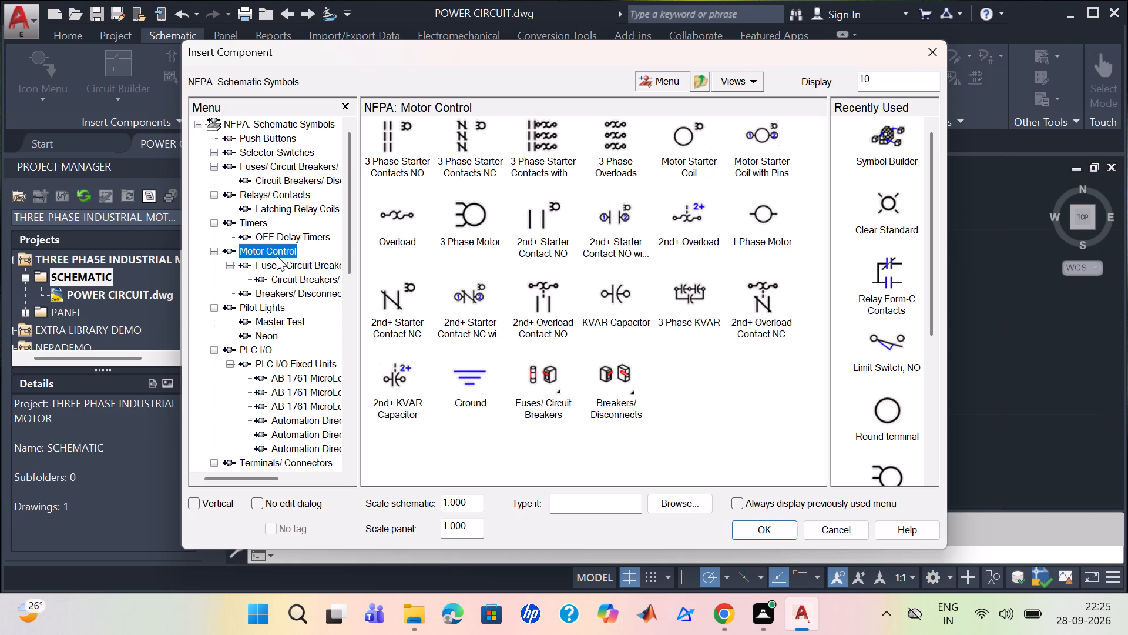
left_click(277, 256)
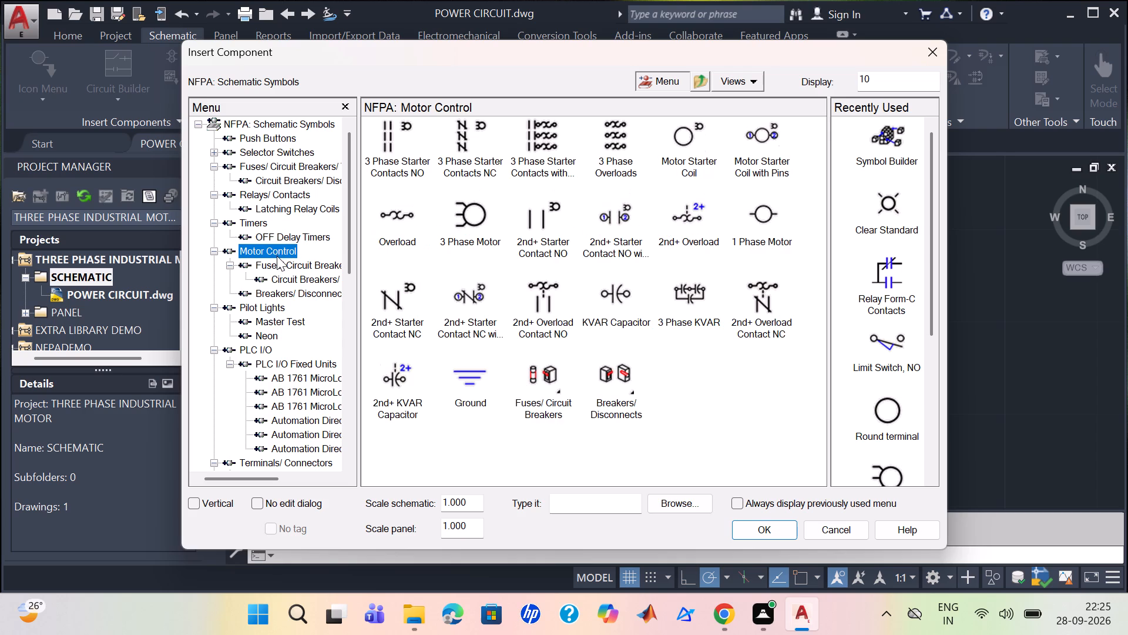
left_click(280, 262)
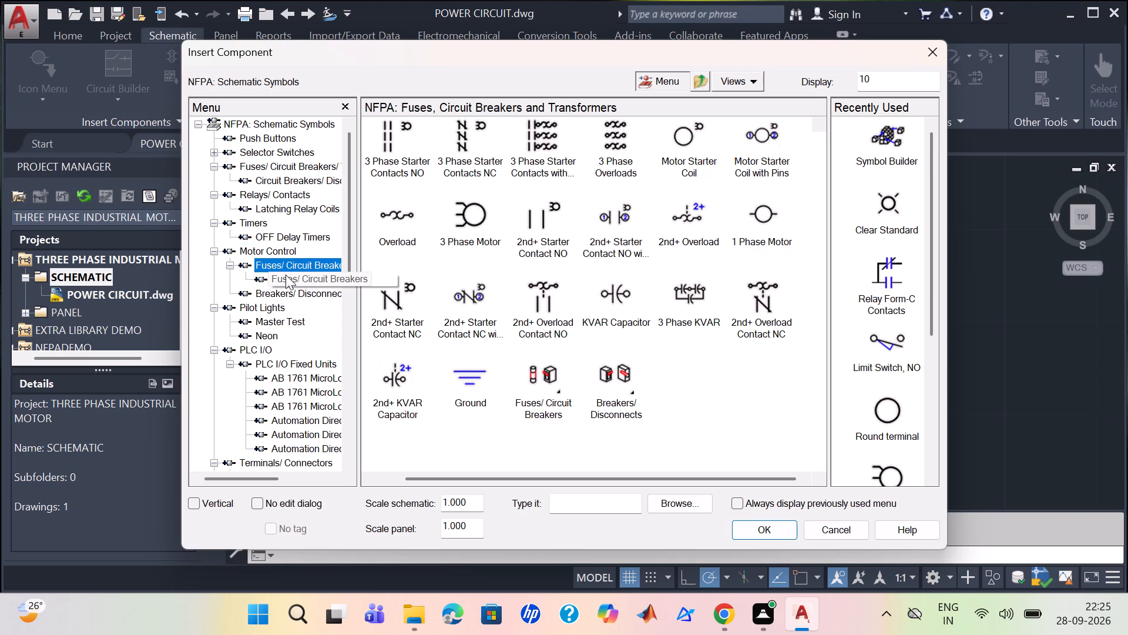
left_click(286, 275)
left_click(293, 279)
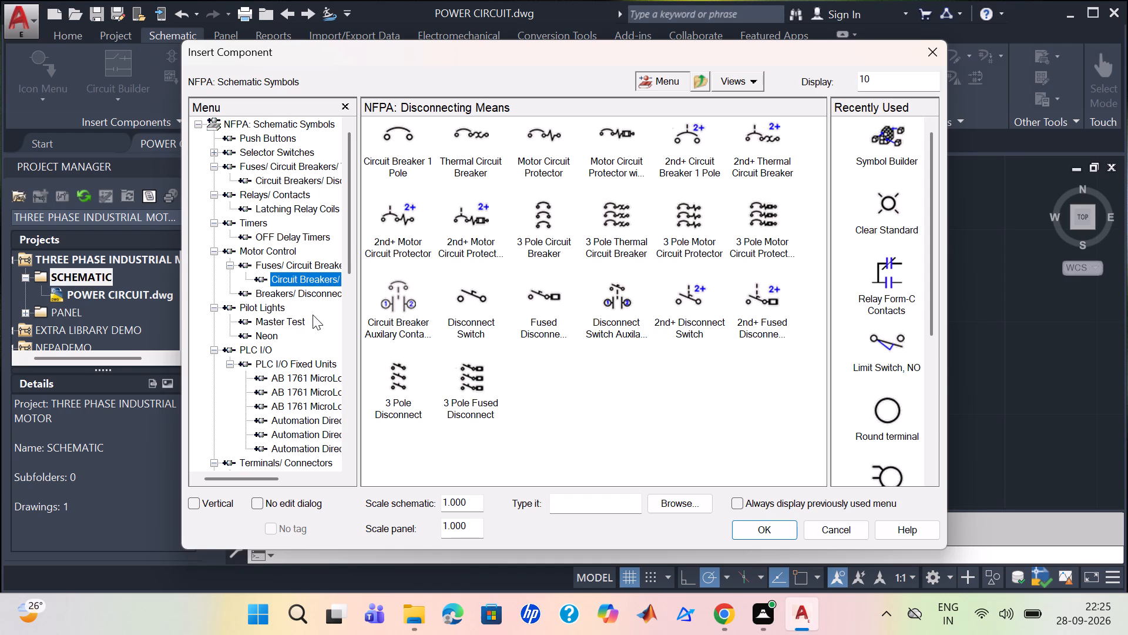
left_click(310, 293)
Examine the NFPA pilot light symbols, including master test and neon, and the PLC I/O symbols with the AB 1761 MicroLogix and DL105 fixed units.
left_click(271, 306)
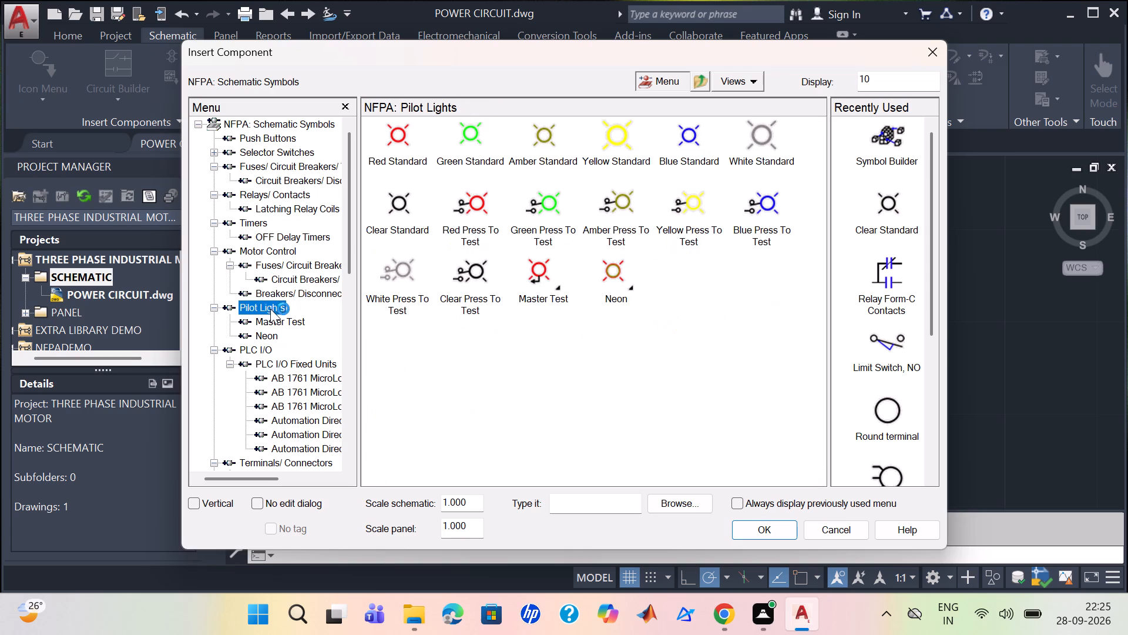
left_click(267, 316)
left_click(258, 339)
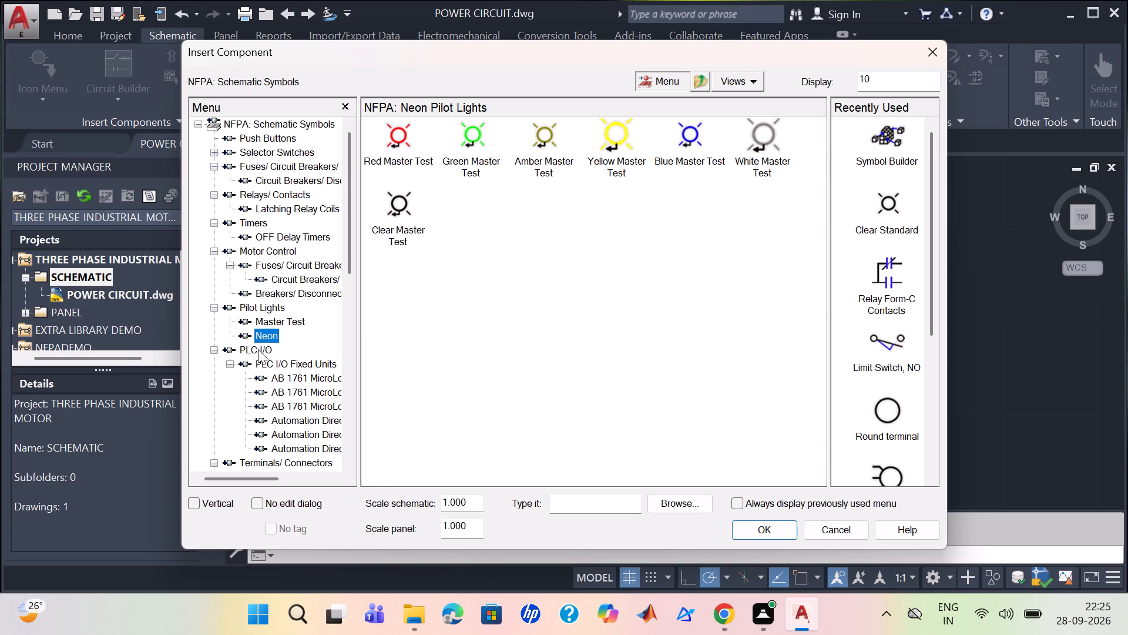
left_click(258, 356)
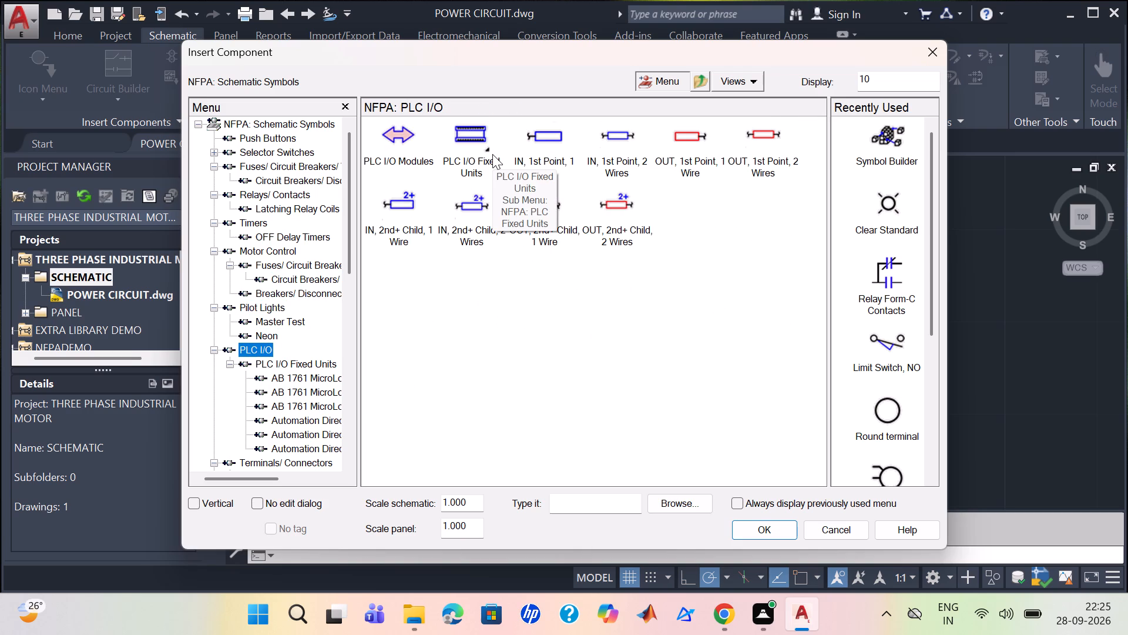
left_click(492, 154)
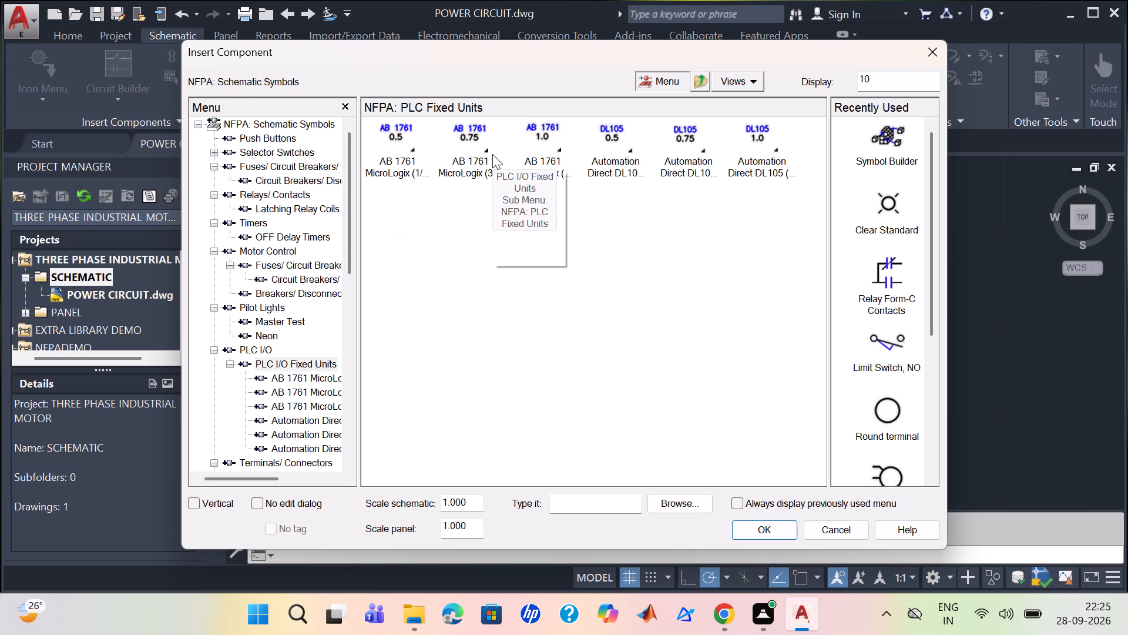
left_click(273, 319)
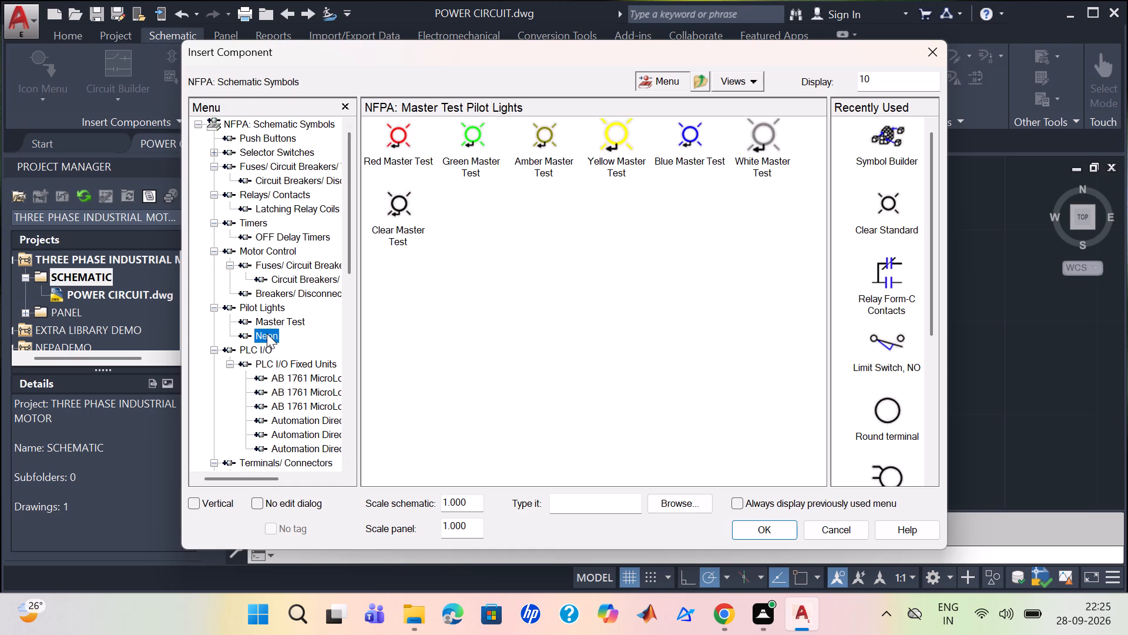
left_click(267, 333)
left_click(267, 356)
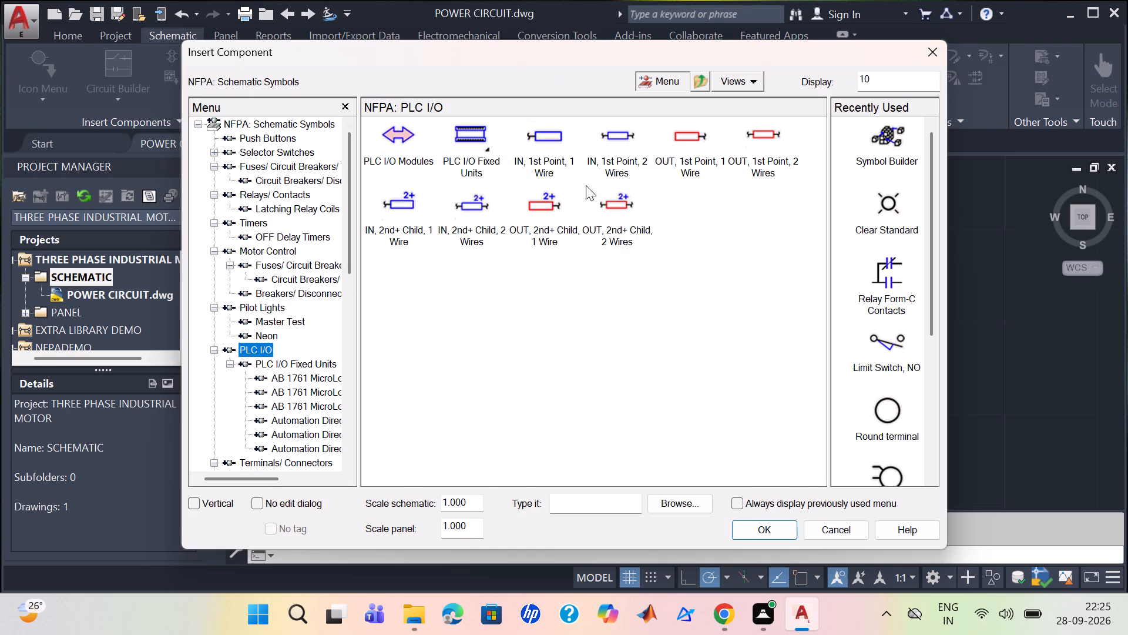
left_click(482, 154)
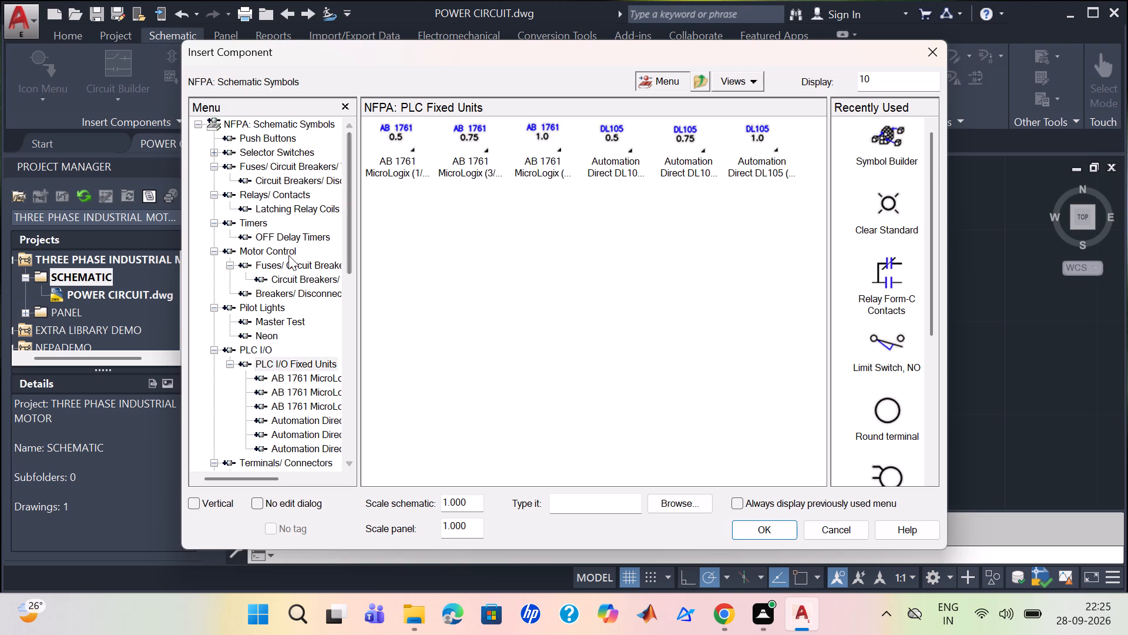
left_click(410, 162)
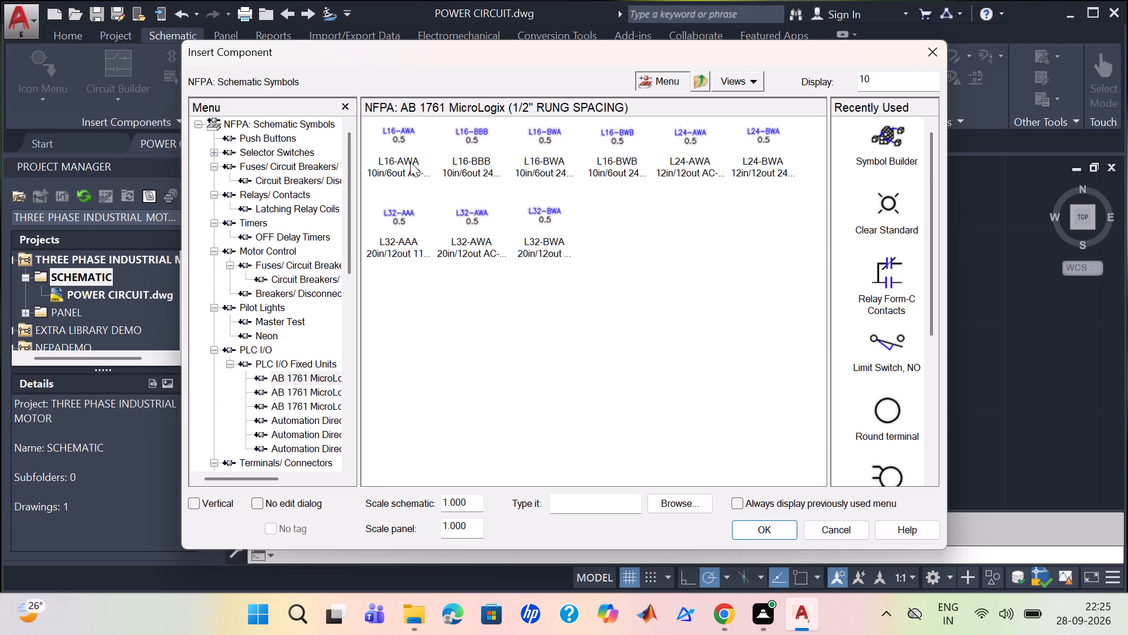
left_click(270, 274)
left_click(270, 301)
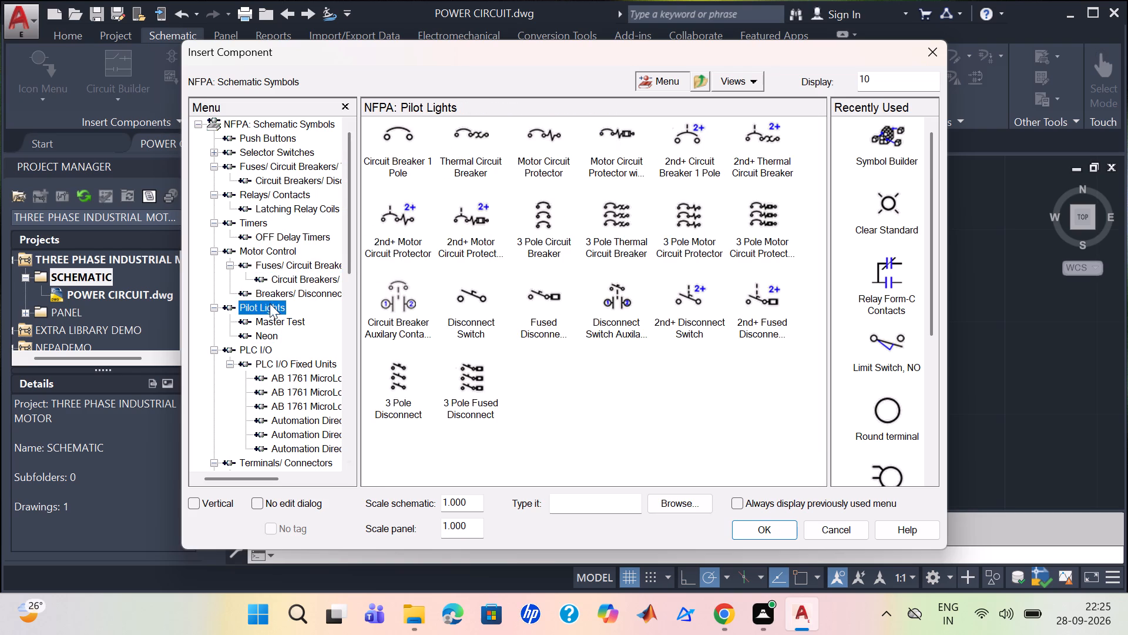
left_click(269, 315)
left_click(261, 348)
scroll(290, 415, "down", 2)
left_click(286, 339)
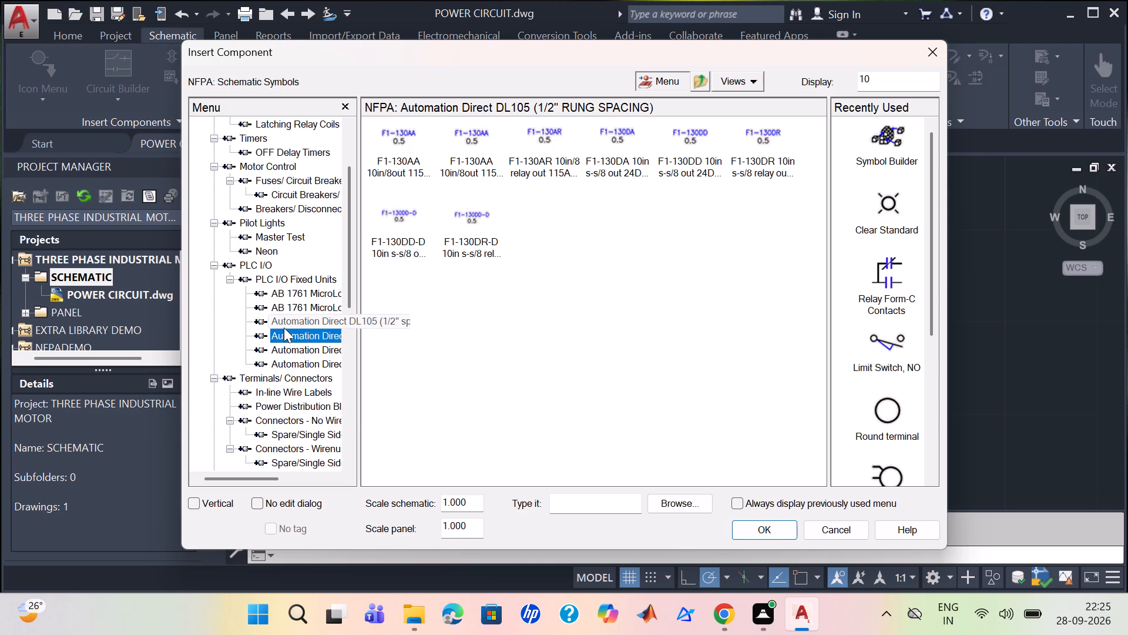
left_click(285, 319)
left_click(274, 269)
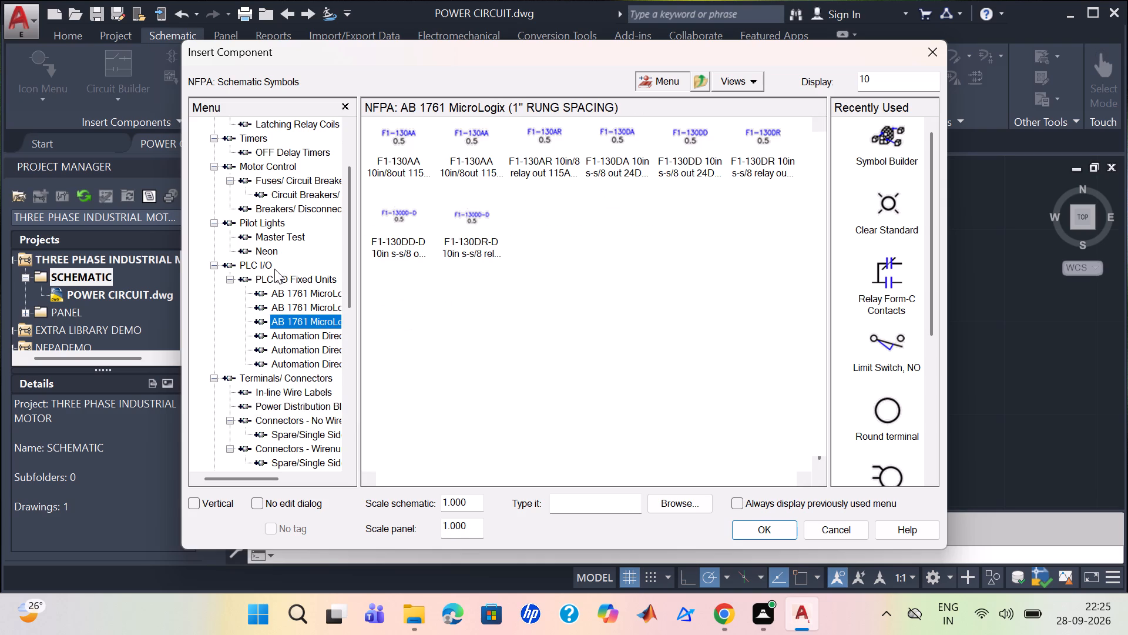
left_click(266, 262)
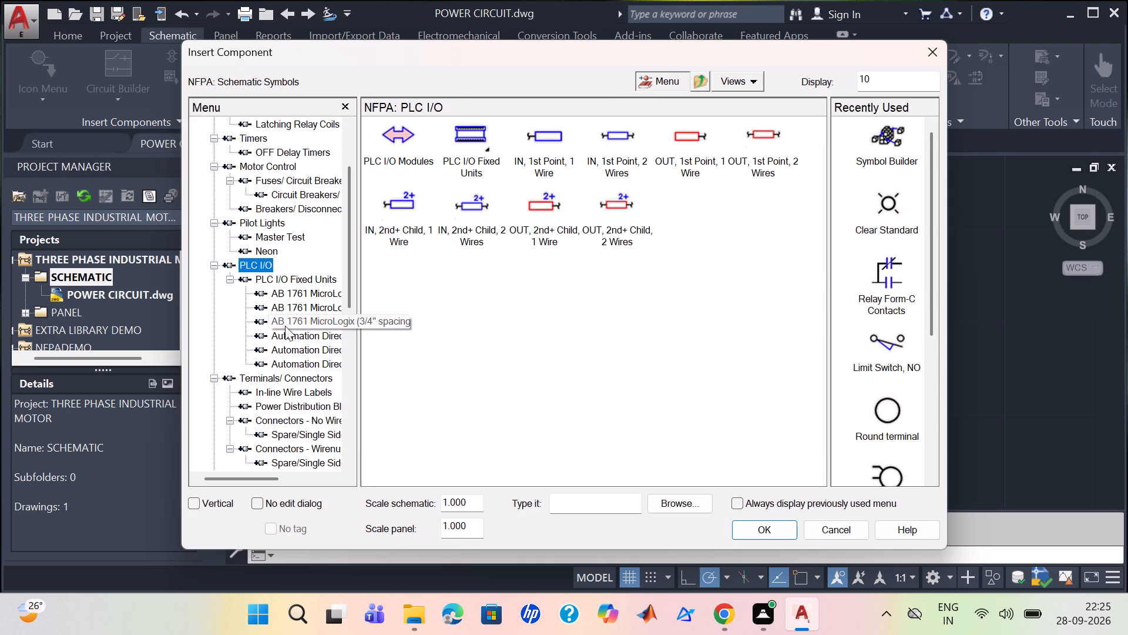
left_click(285, 326)
scroll(282, 332, "down", 1)
left_click(282, 312)
left_click(278, 325)
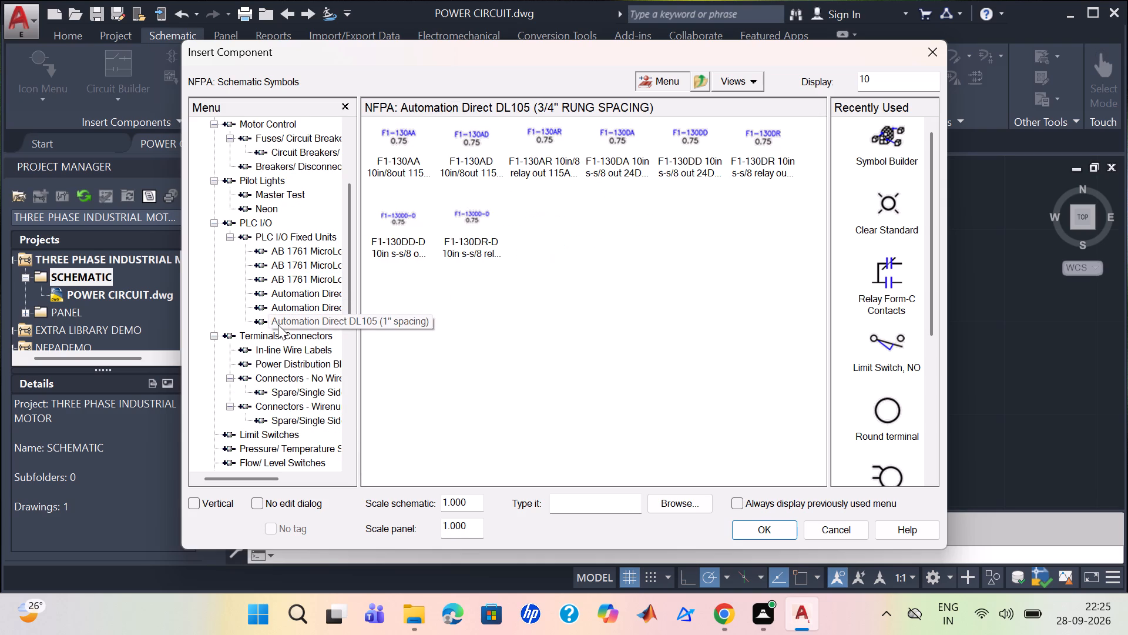
Examine the NFPA terminal and connector symbols, including power distribution blocks, in-line wire labels and the connector subcategories.
left_click(276, 337)
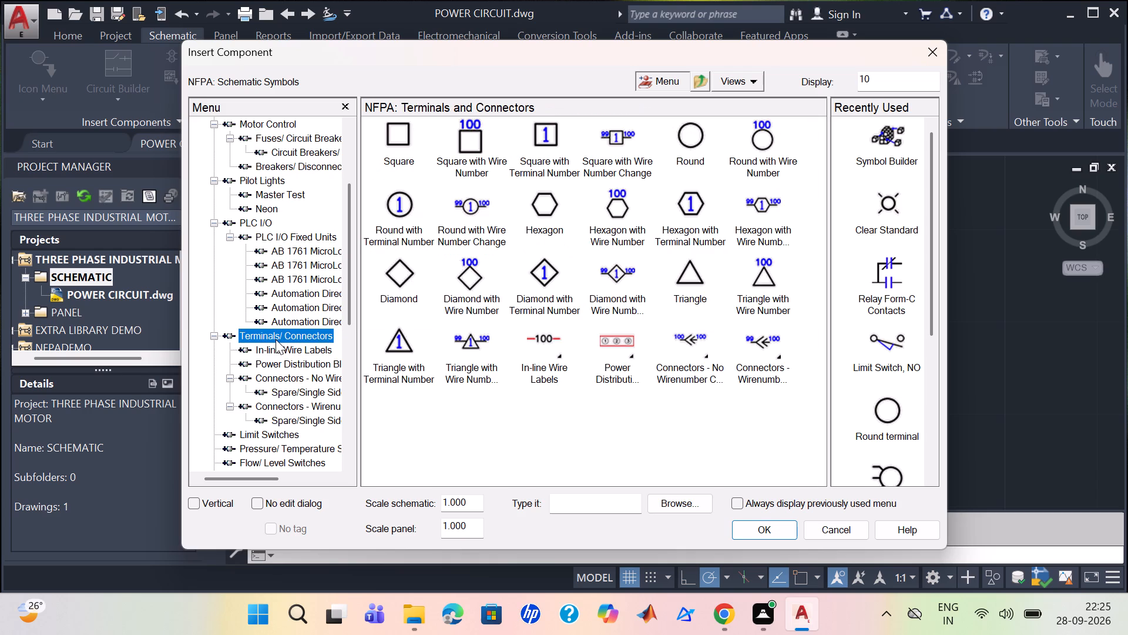
left_click(627, 391)
left_click(626, 380)
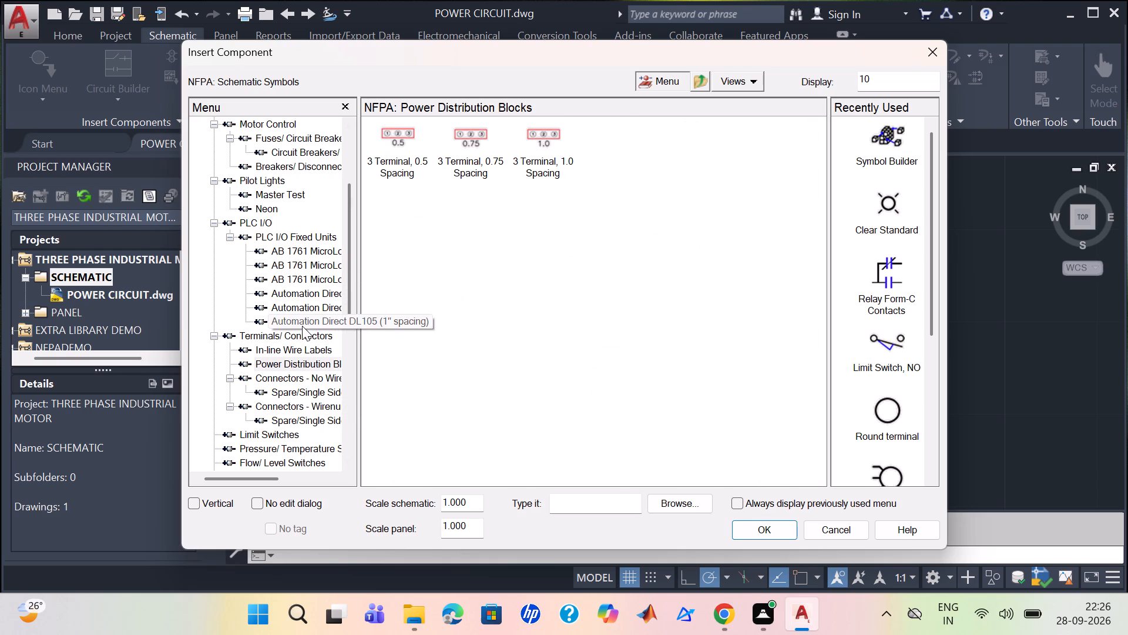
left_click(296, 347)
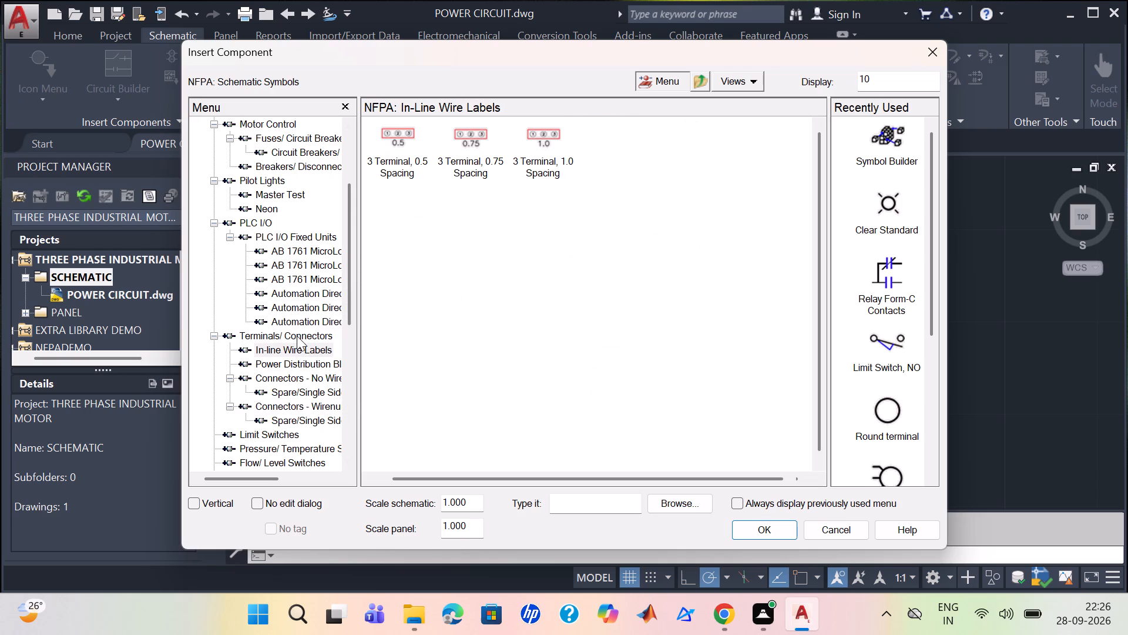
left_click(297, 332)
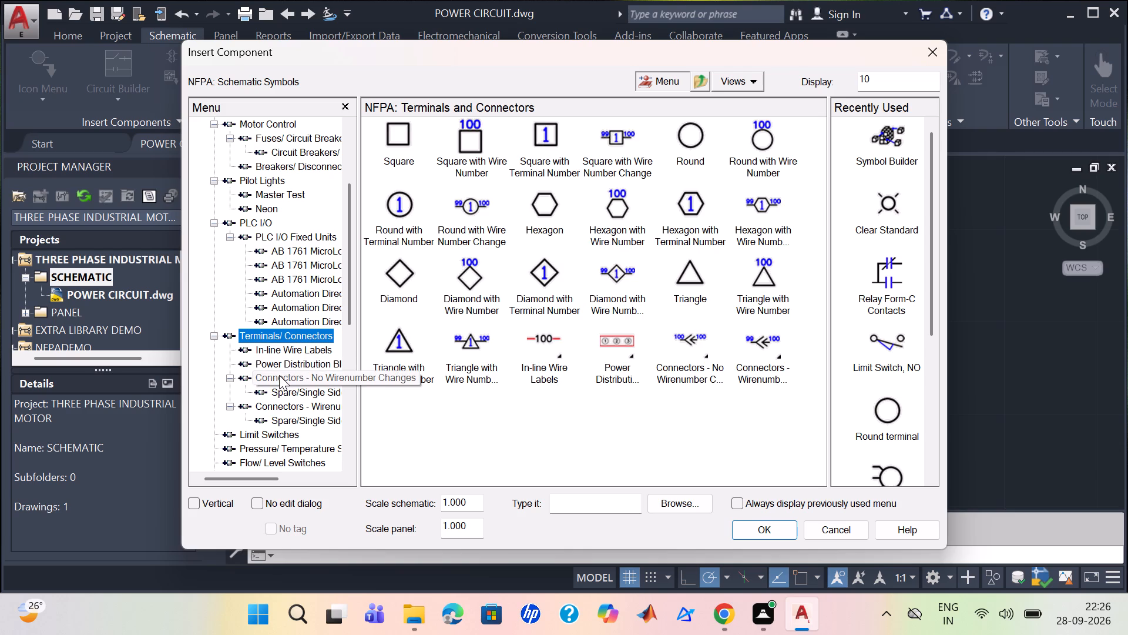
left_click(280, 391)
left_click(281, 406)
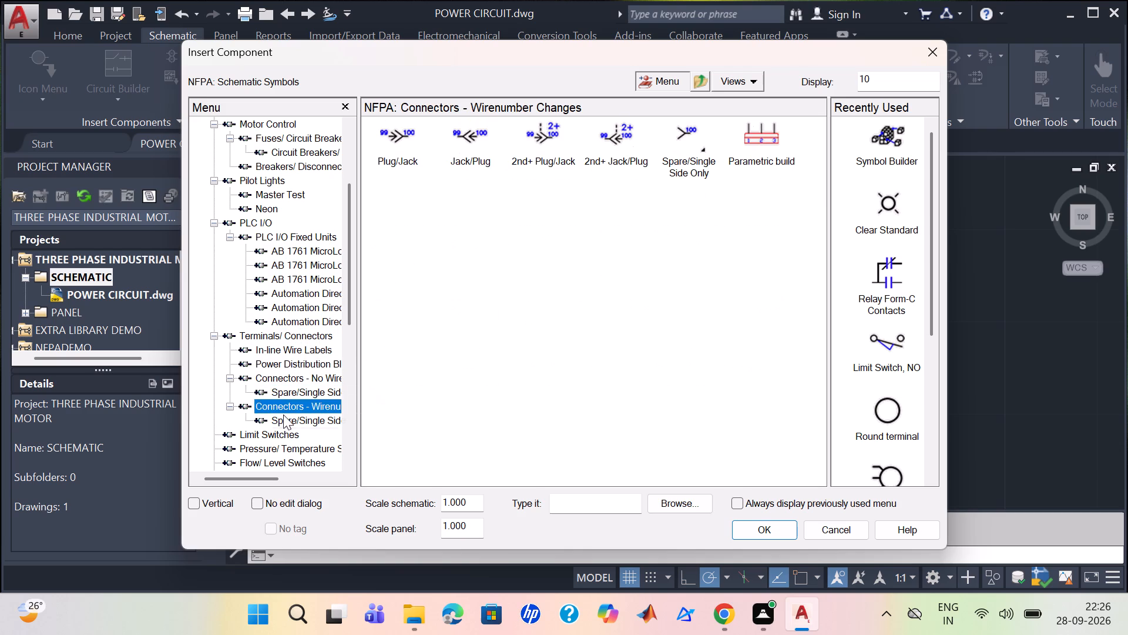
left_click(283, 415)
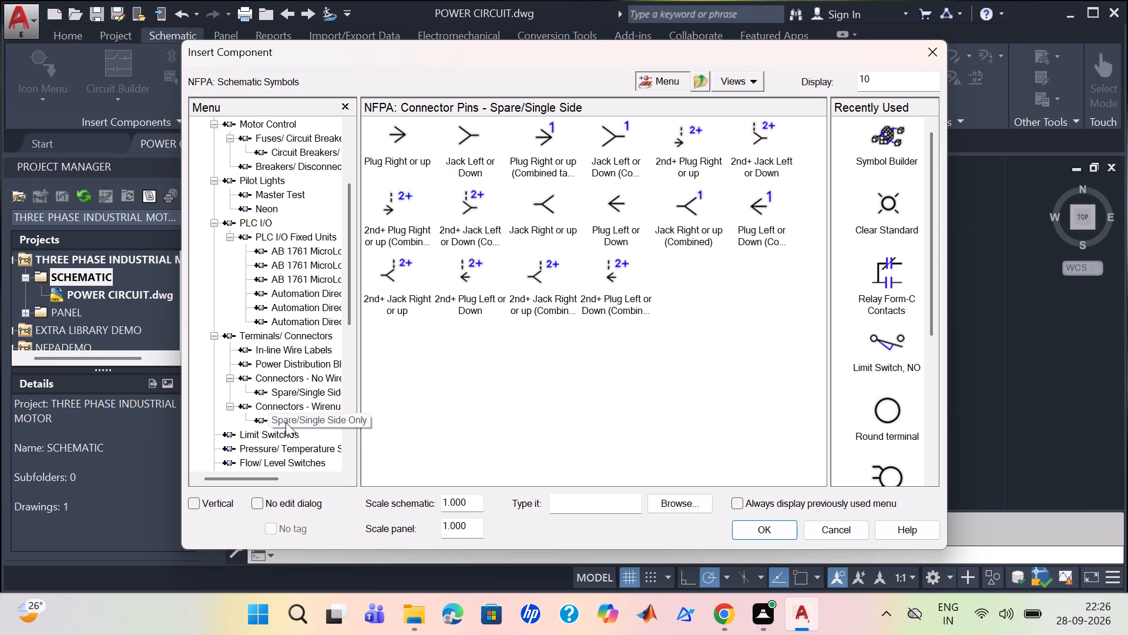
left_click(286, 422)
Examine the NFPA limit, pressure/temperature, flow/level and miscellaneous switch symbols, plus the instrumentation, miscellaneous and power receptacle categories.
left_click(284, 432)
left_click(285, 440)
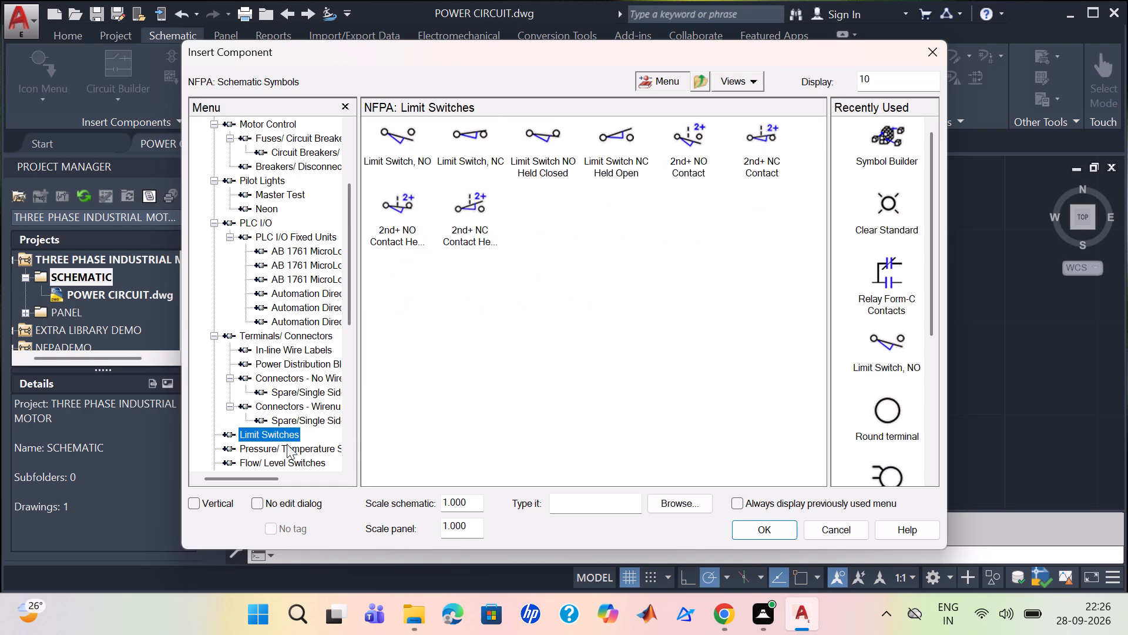
left_click(287, 446)
scroll(290, 425, "down", 1)
left_click(289, 421)
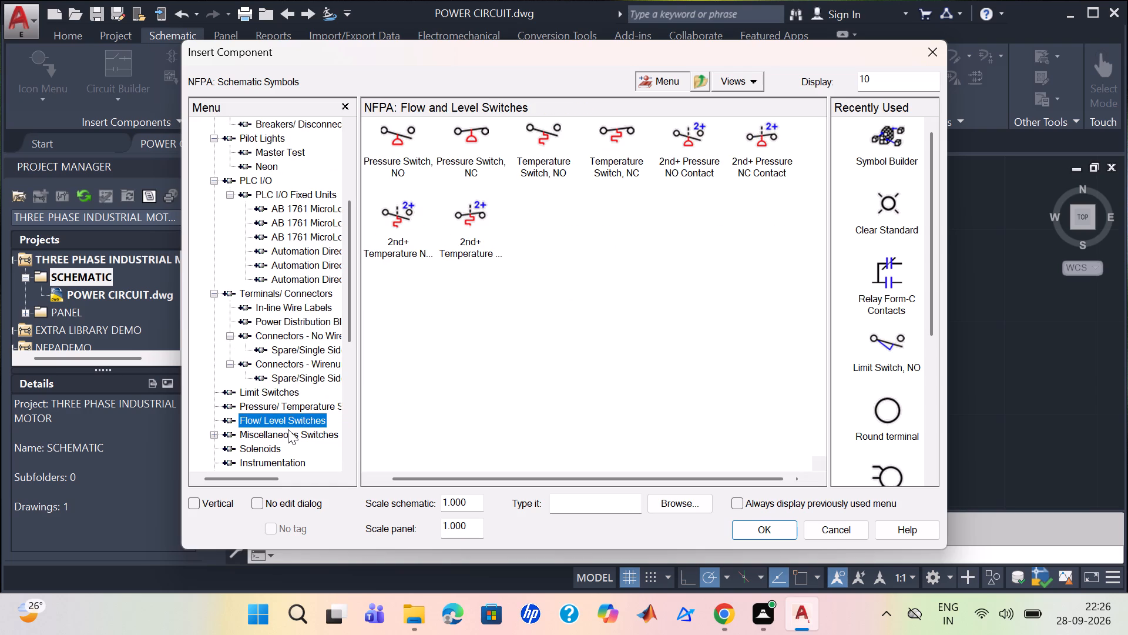
left_click(288, 429)
scroll(286, 430, "down", 1)
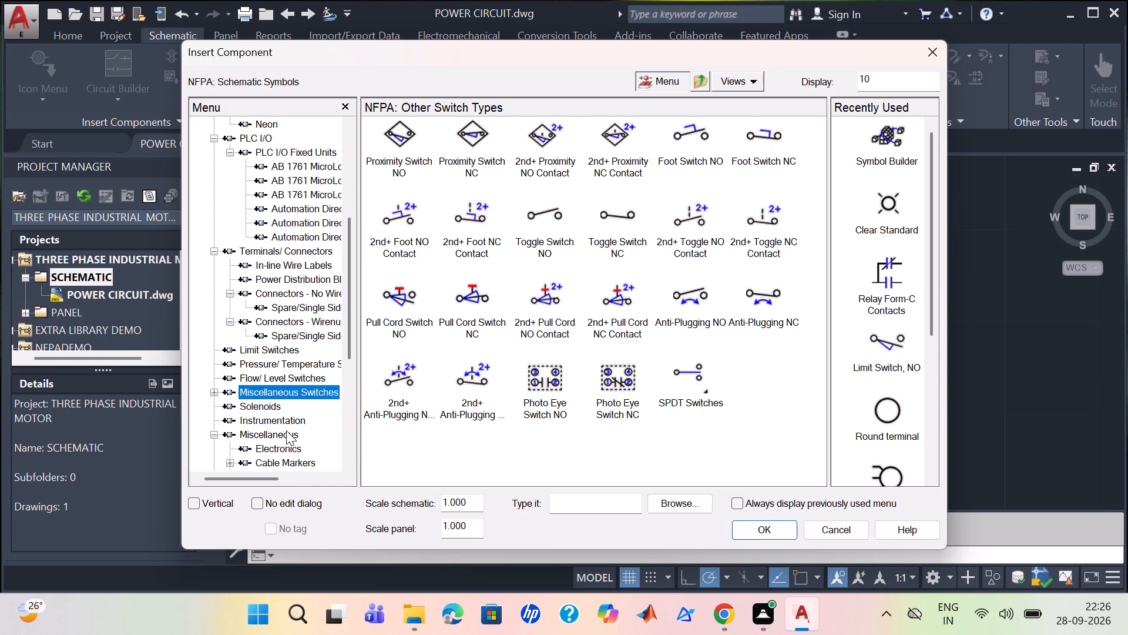
left_click(288, 423)
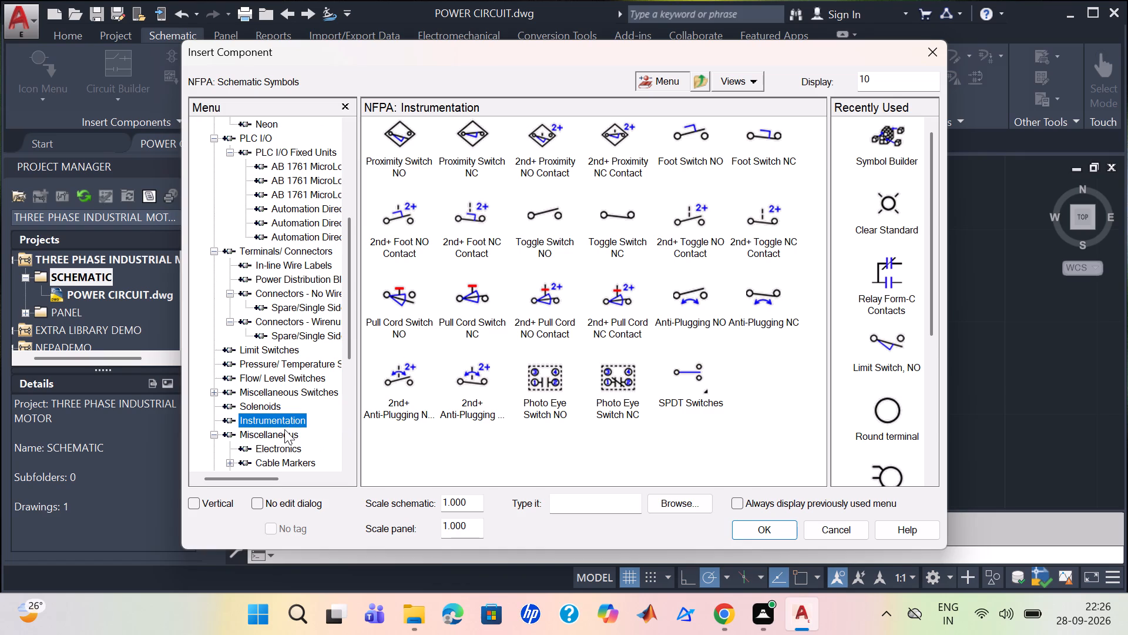
left_click(282, 433)
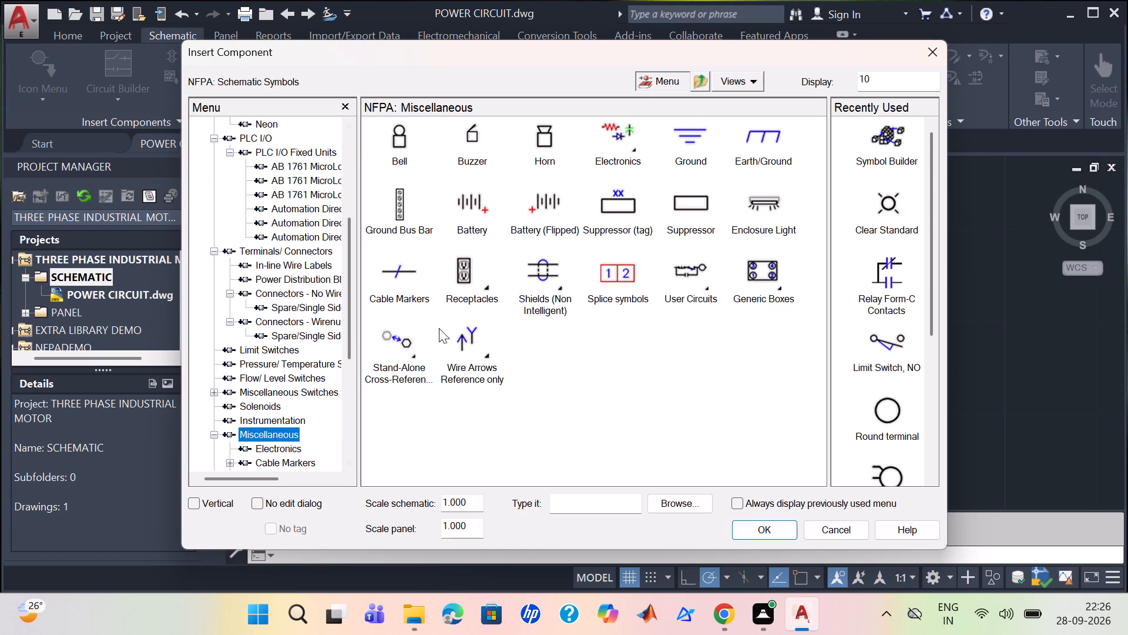
left_click(491, 292)
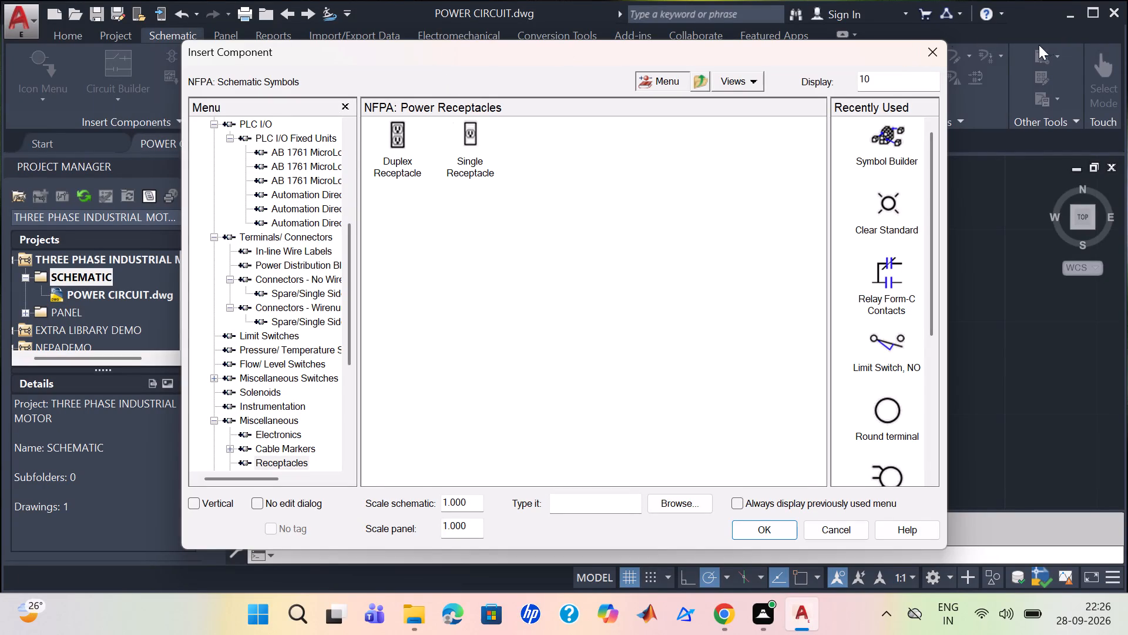
left_click(923, 51)
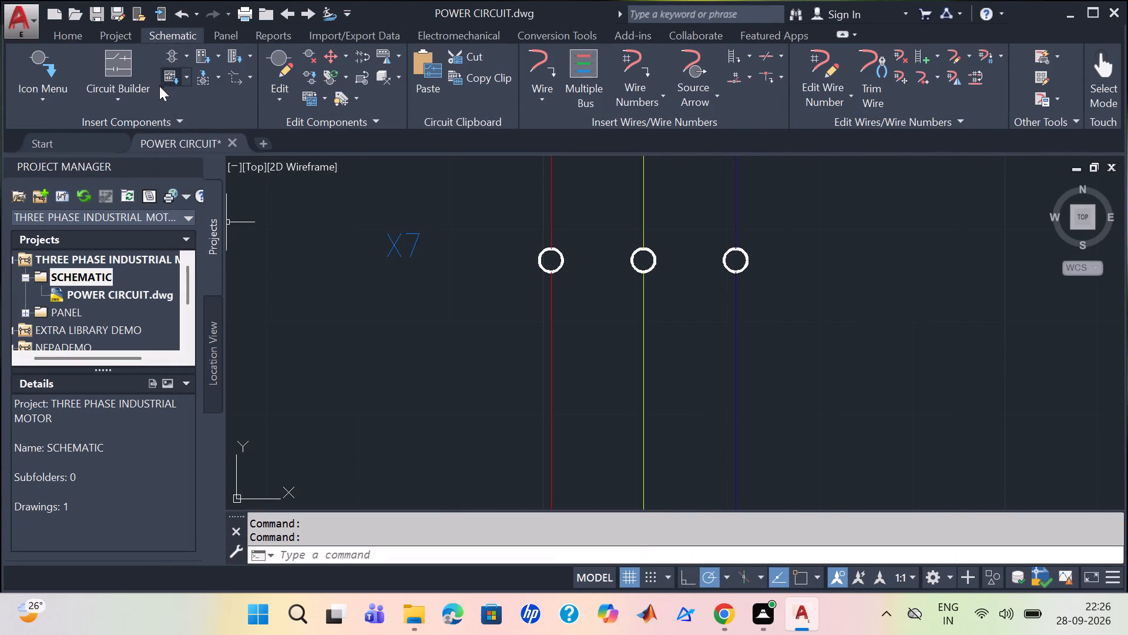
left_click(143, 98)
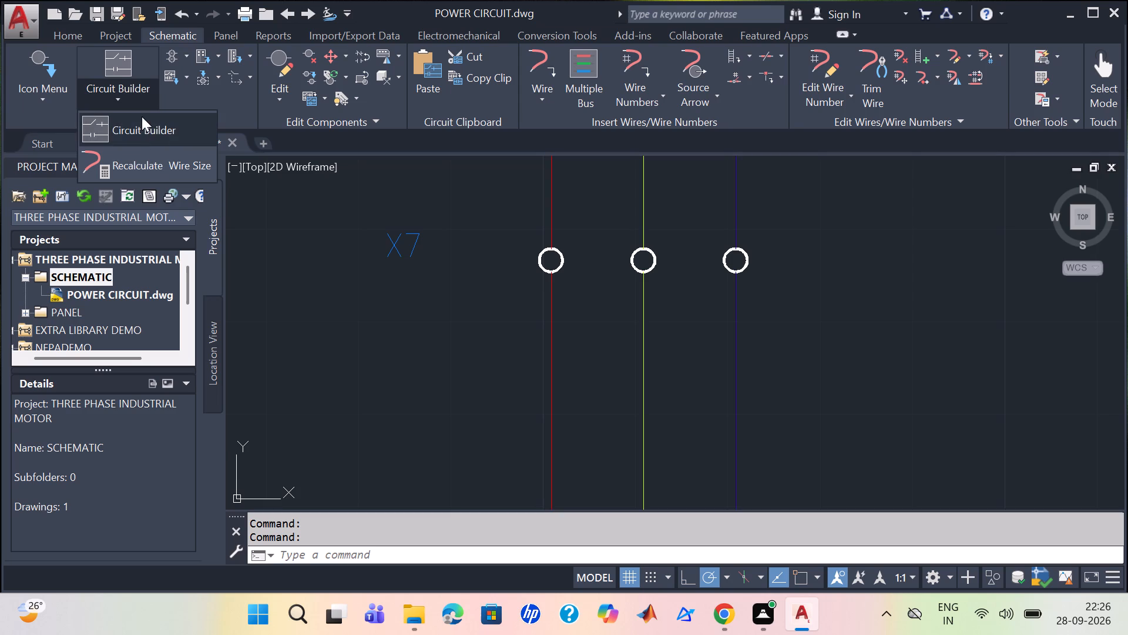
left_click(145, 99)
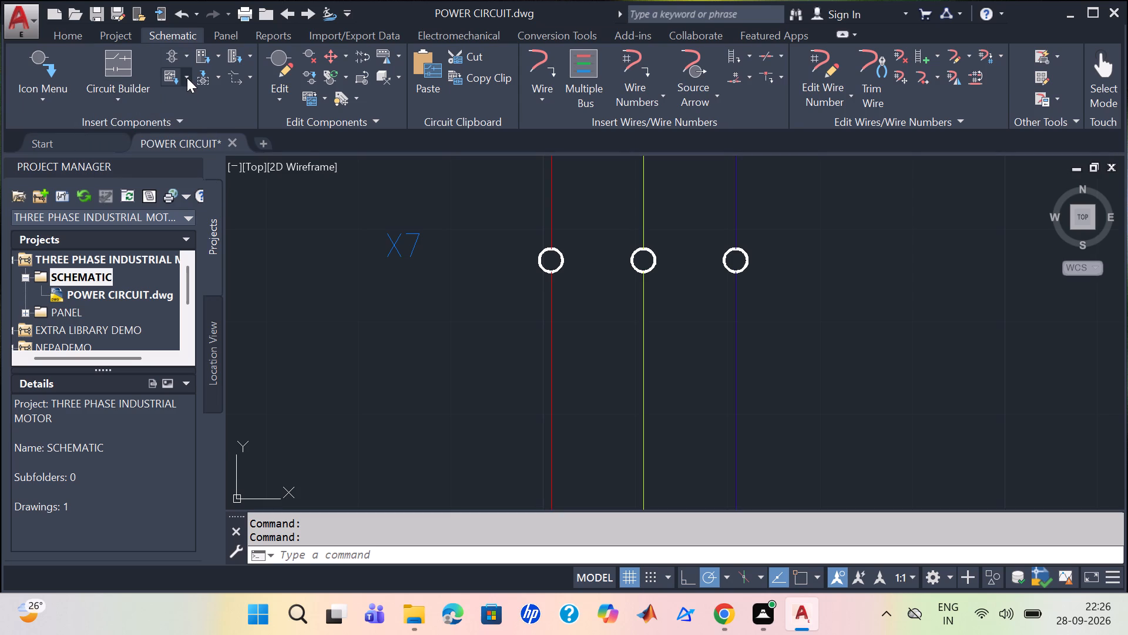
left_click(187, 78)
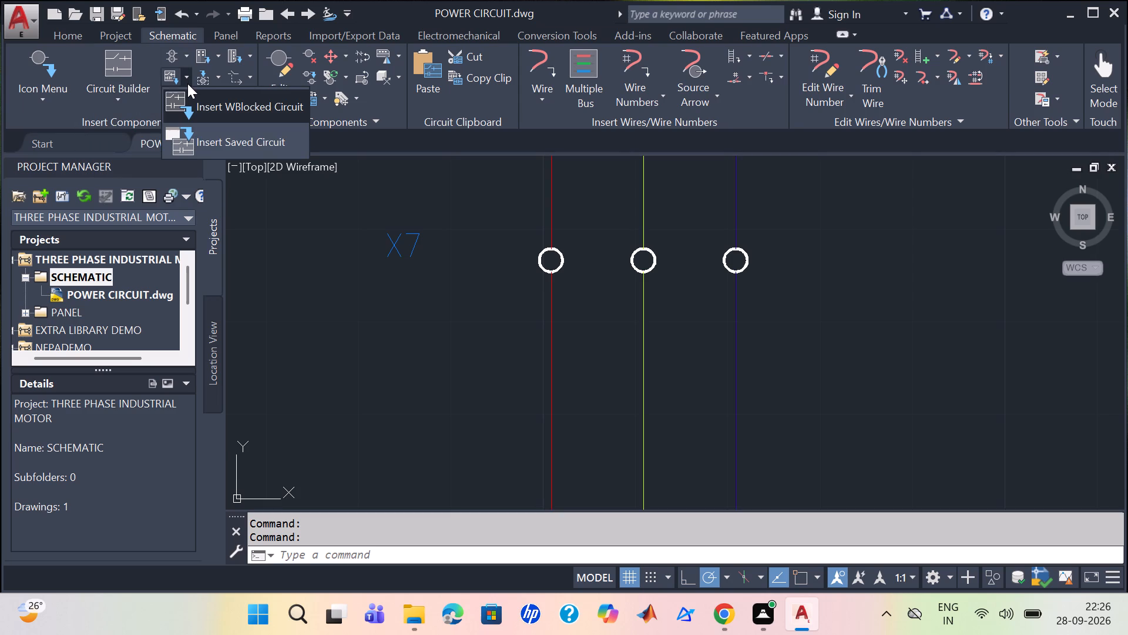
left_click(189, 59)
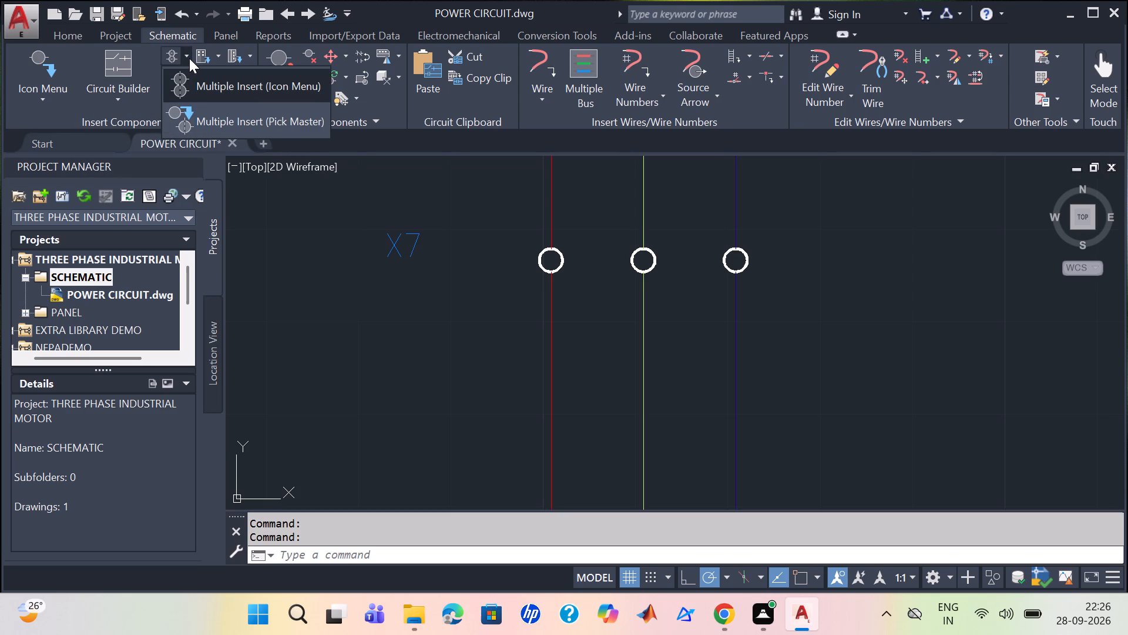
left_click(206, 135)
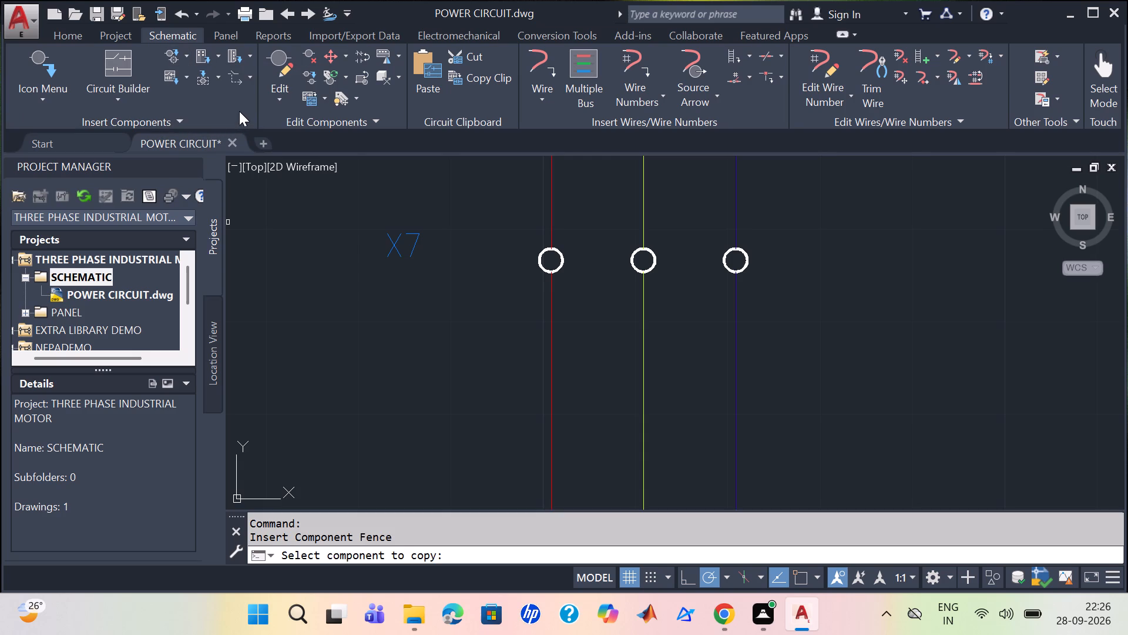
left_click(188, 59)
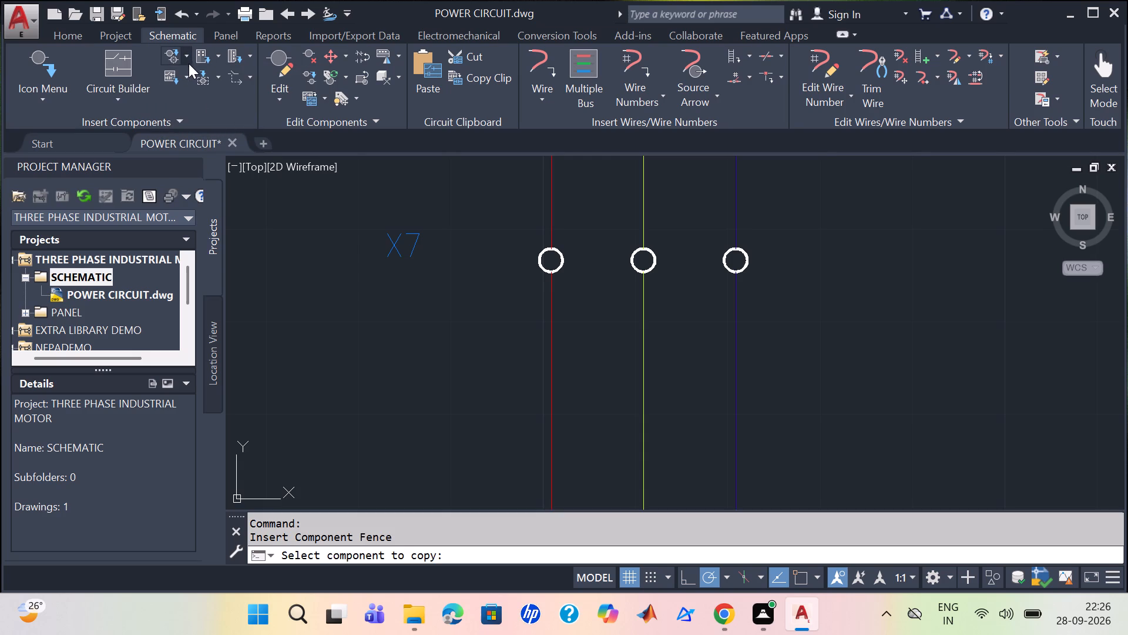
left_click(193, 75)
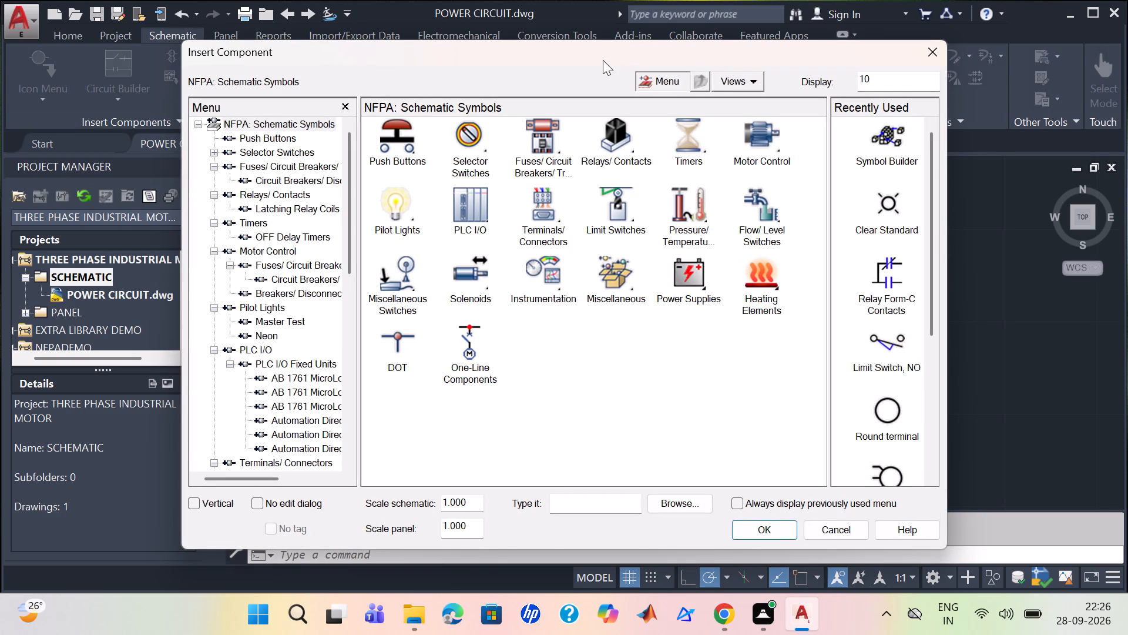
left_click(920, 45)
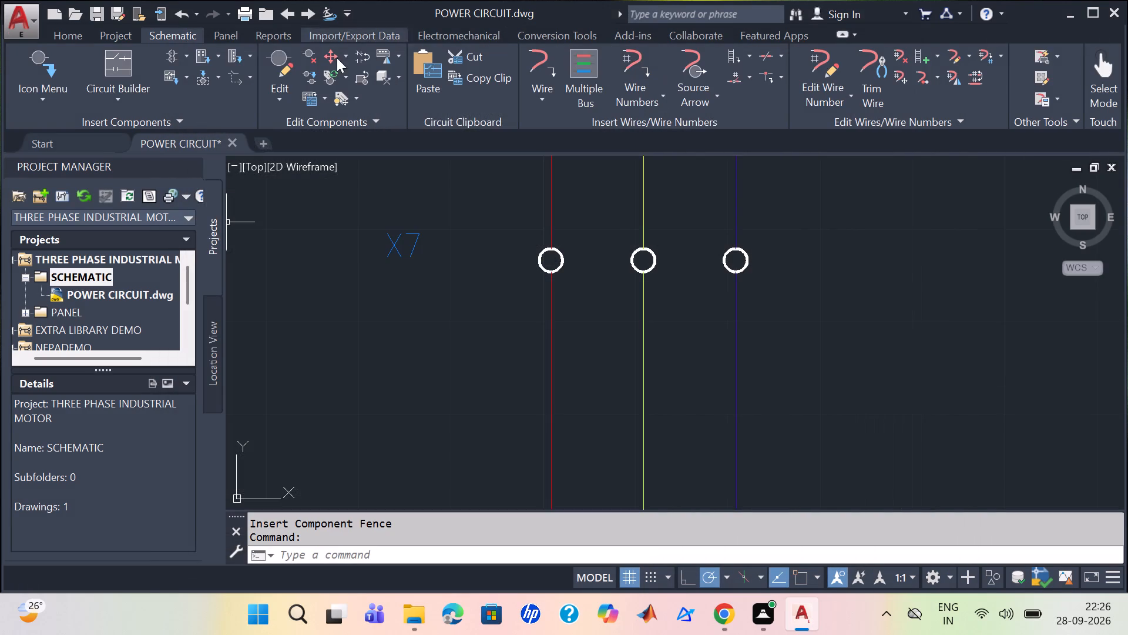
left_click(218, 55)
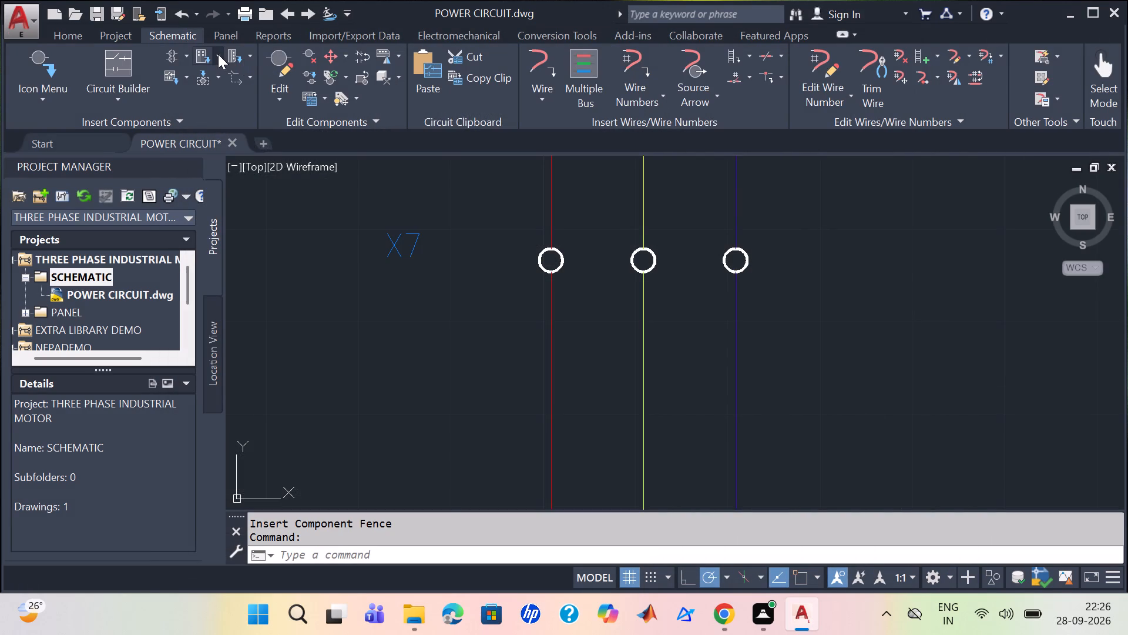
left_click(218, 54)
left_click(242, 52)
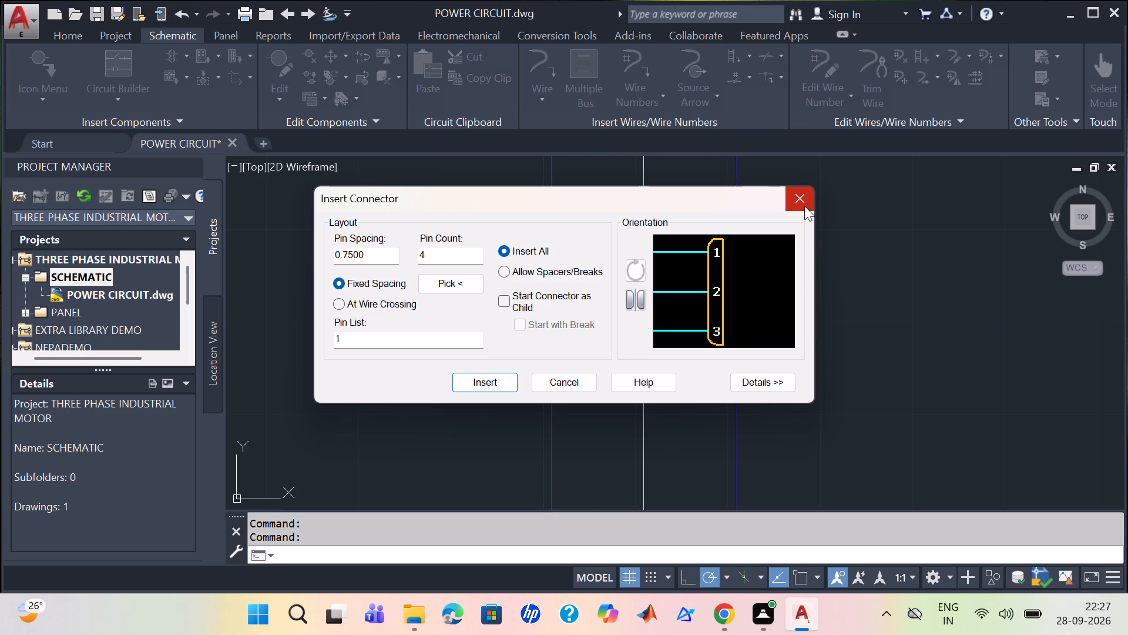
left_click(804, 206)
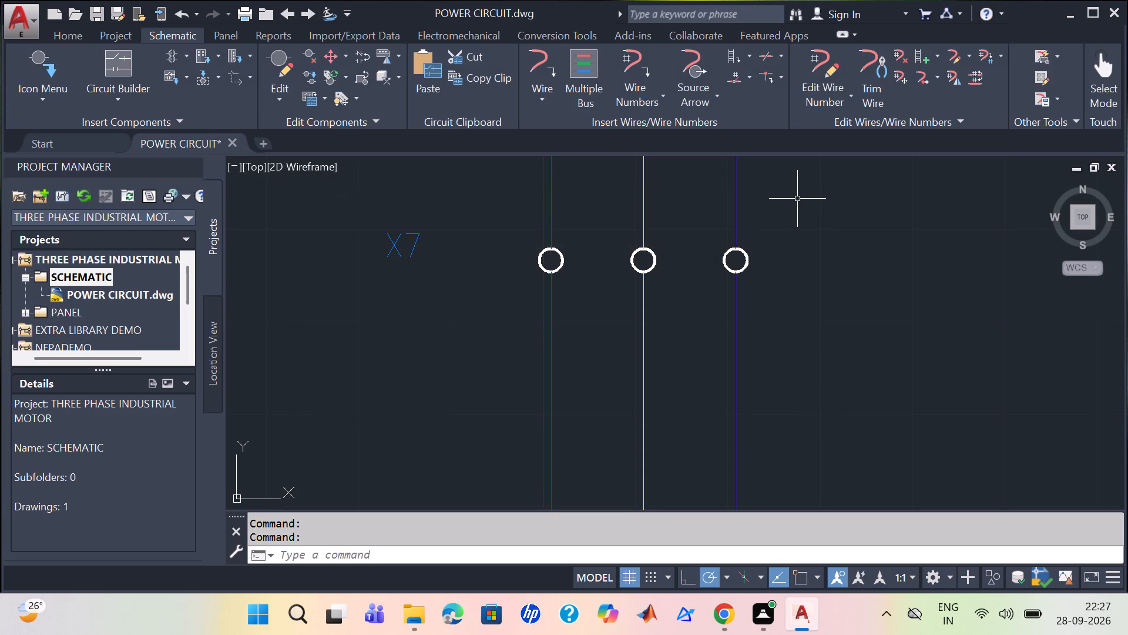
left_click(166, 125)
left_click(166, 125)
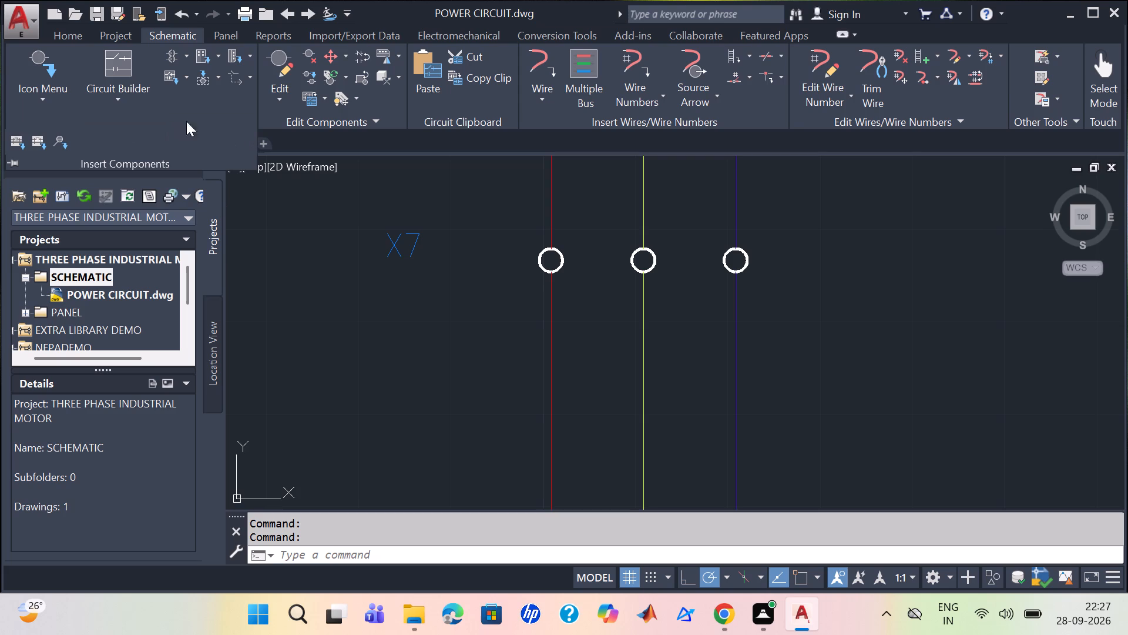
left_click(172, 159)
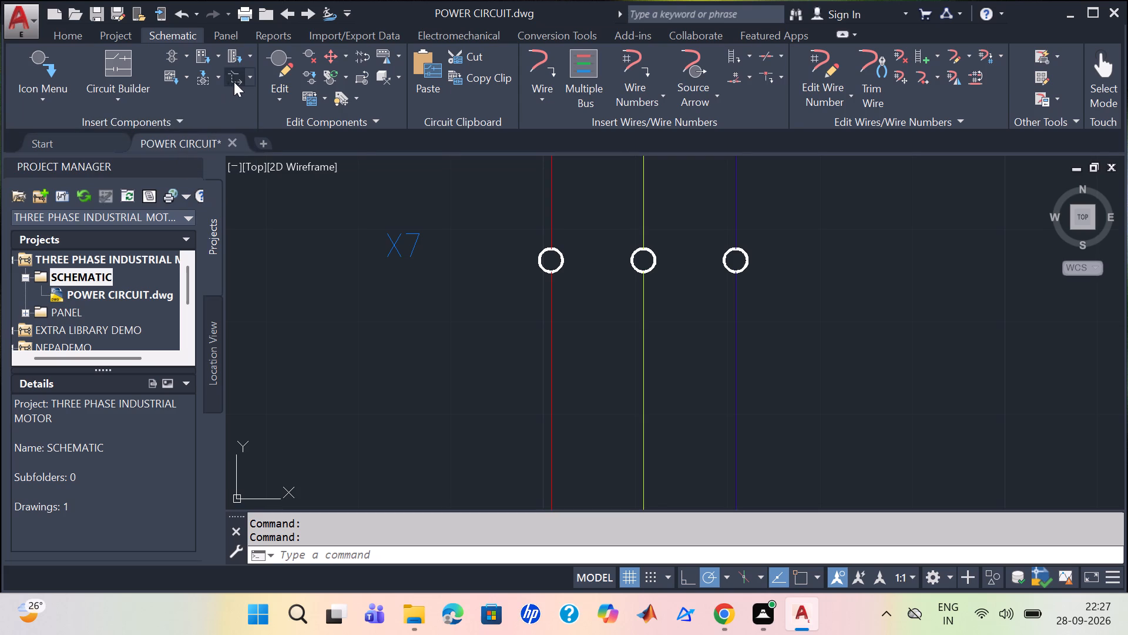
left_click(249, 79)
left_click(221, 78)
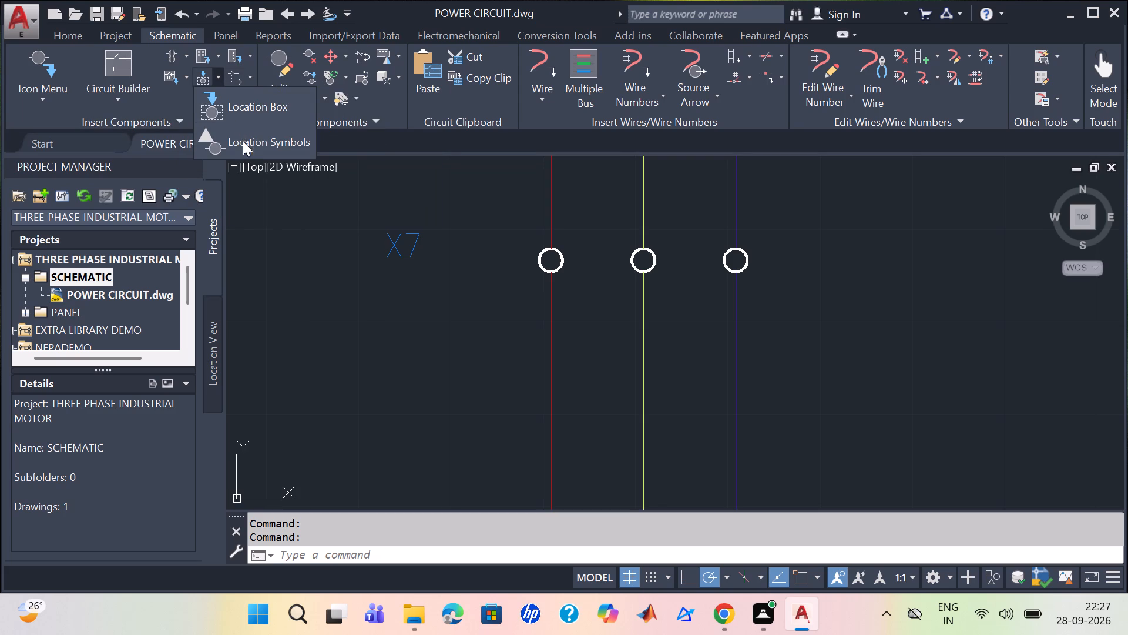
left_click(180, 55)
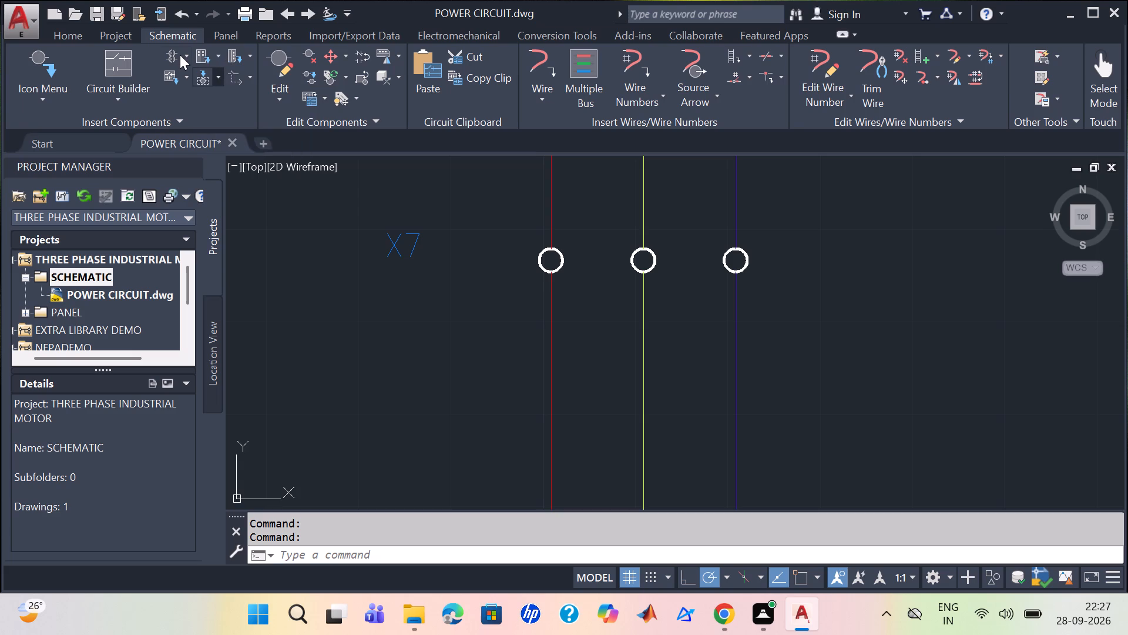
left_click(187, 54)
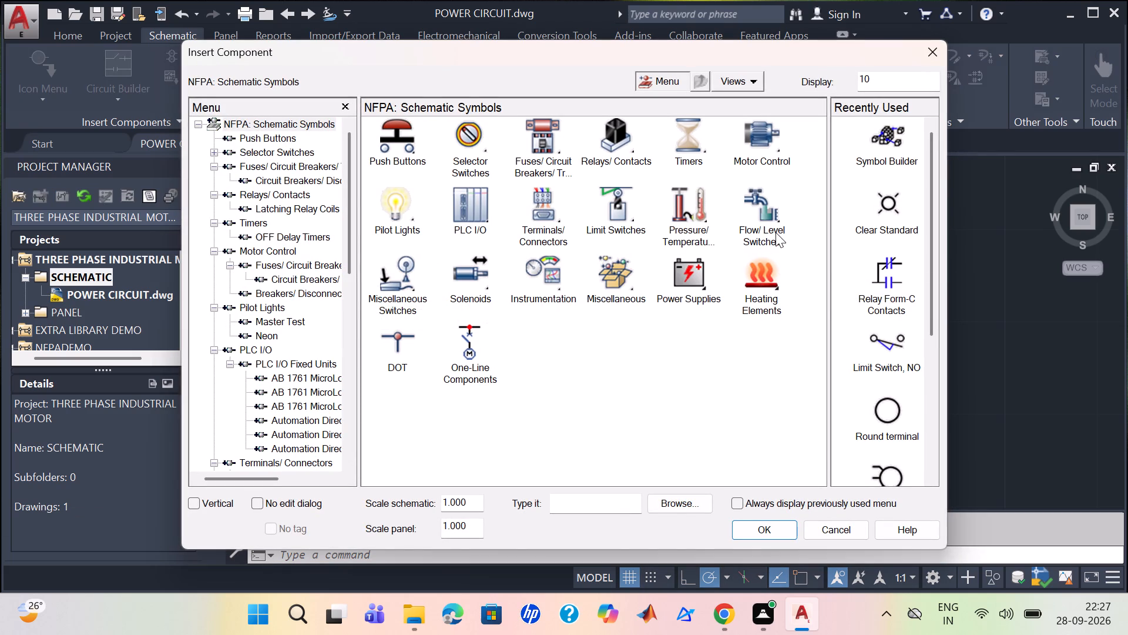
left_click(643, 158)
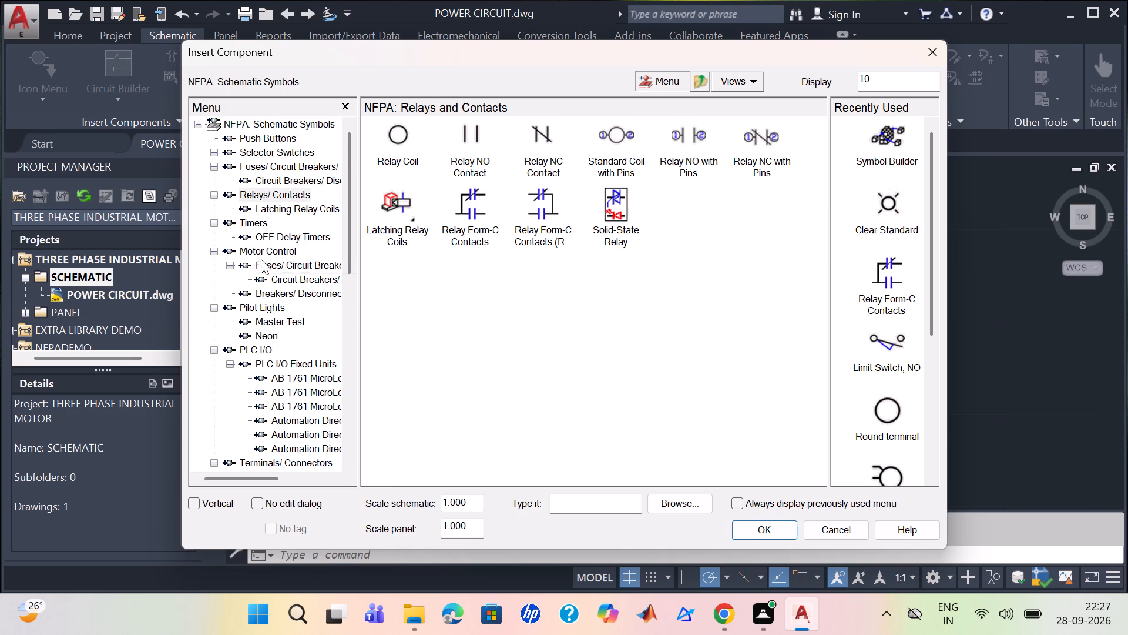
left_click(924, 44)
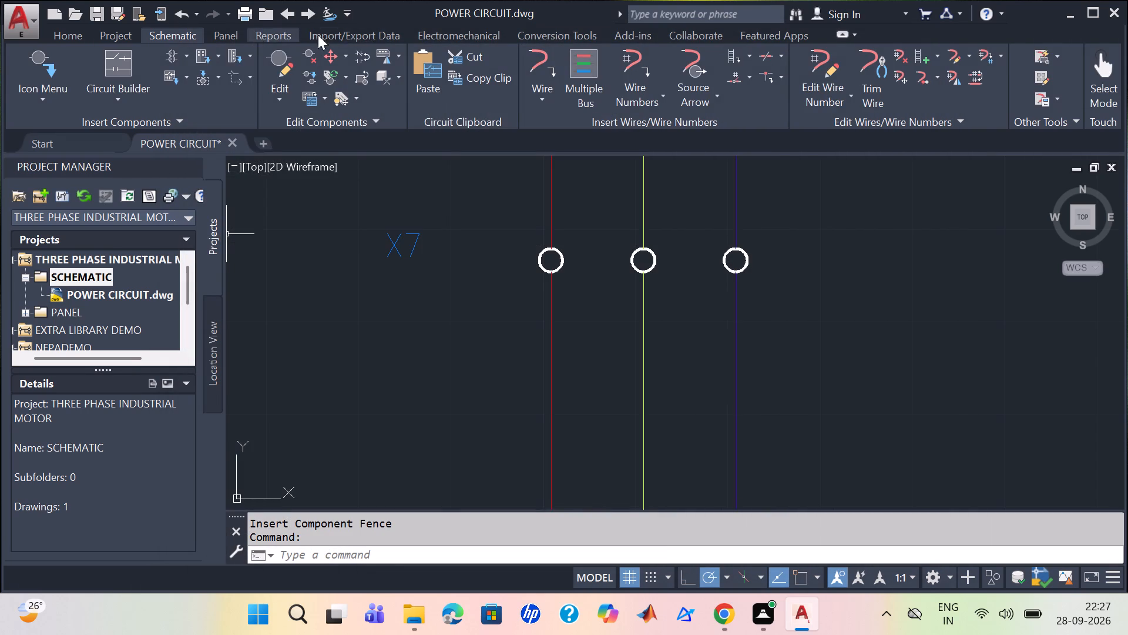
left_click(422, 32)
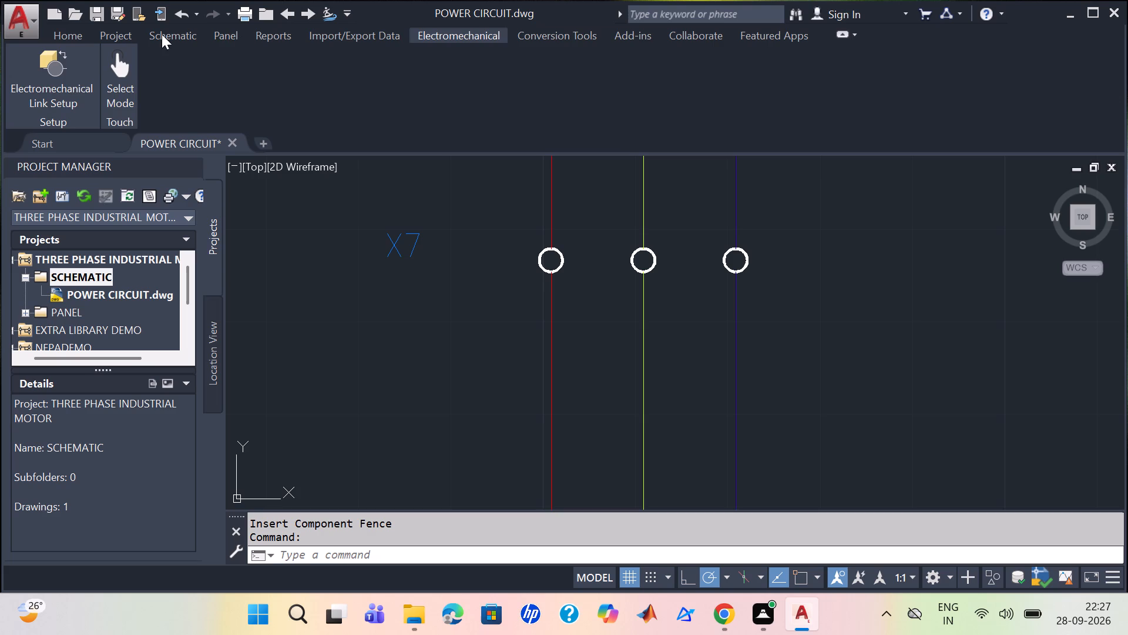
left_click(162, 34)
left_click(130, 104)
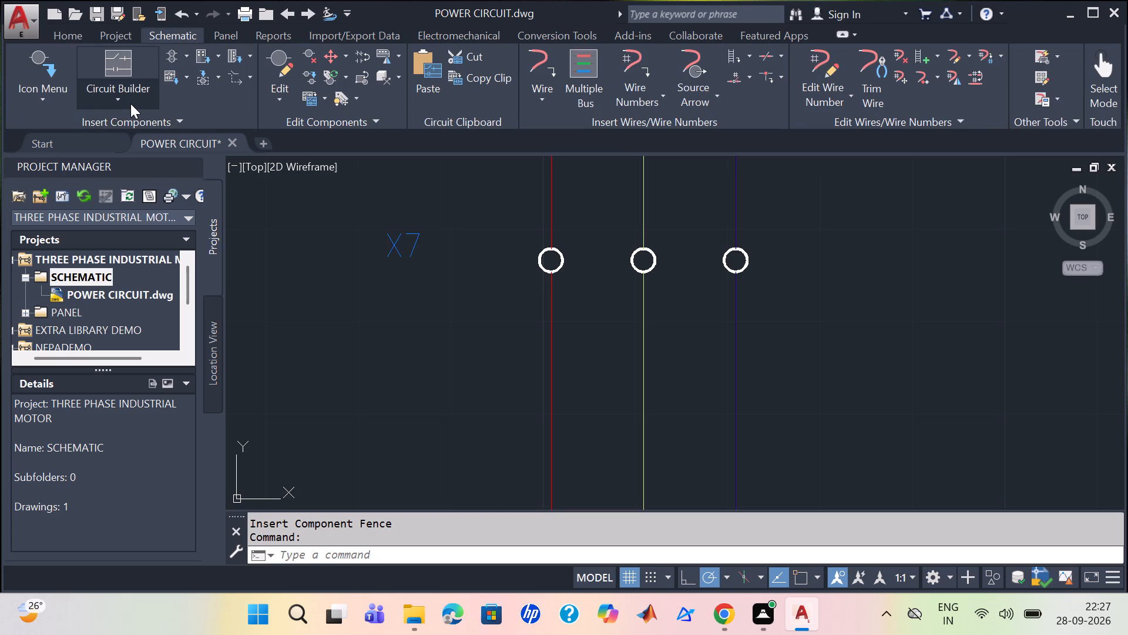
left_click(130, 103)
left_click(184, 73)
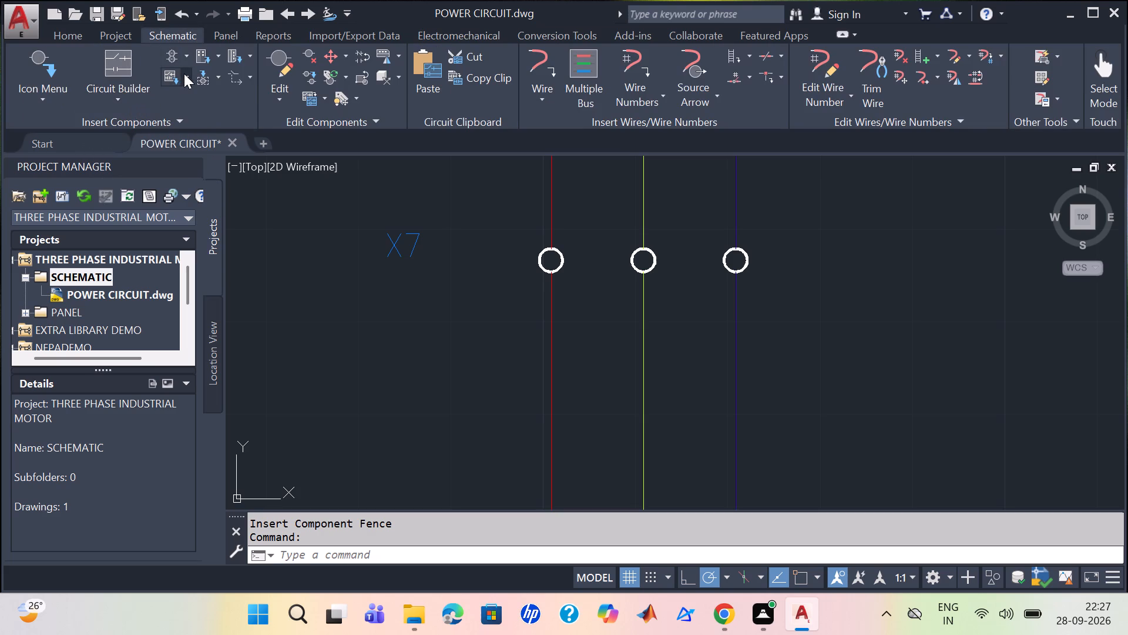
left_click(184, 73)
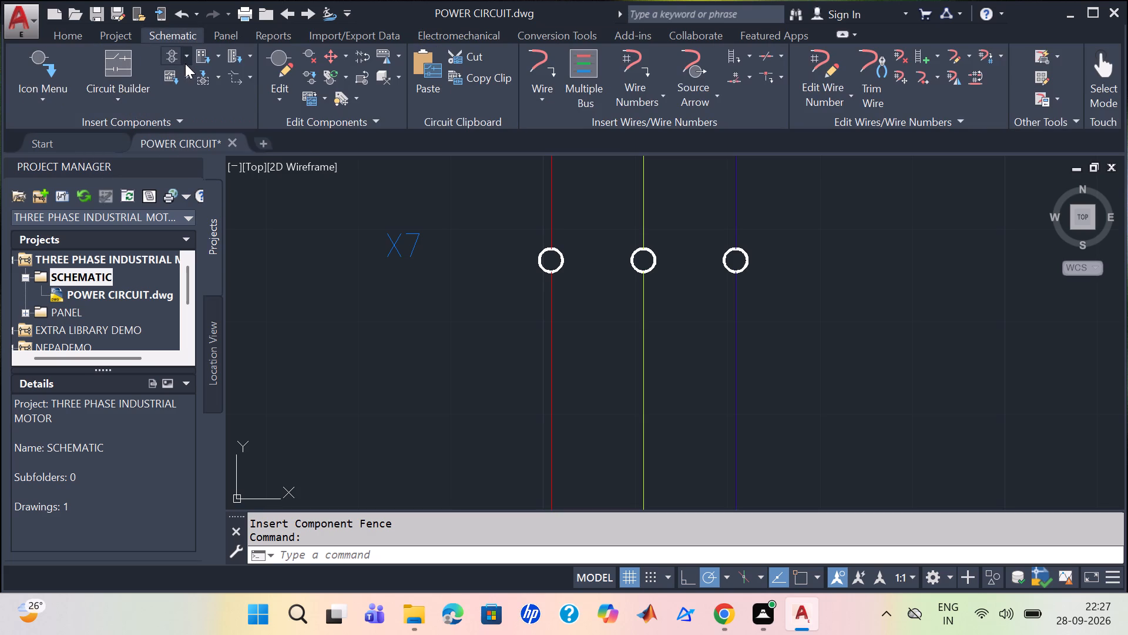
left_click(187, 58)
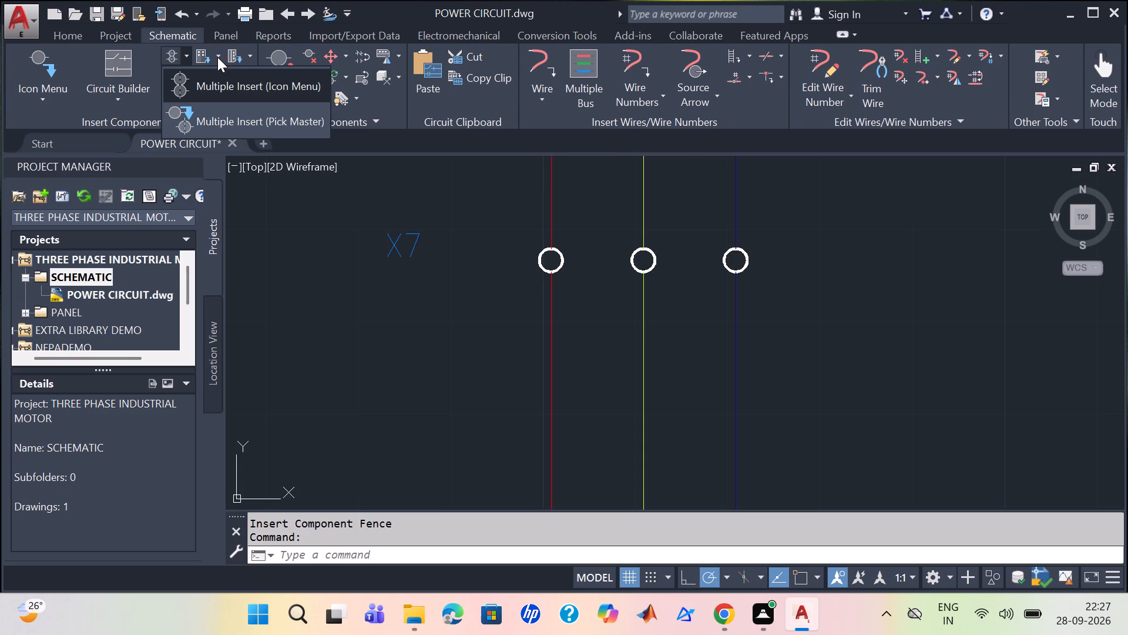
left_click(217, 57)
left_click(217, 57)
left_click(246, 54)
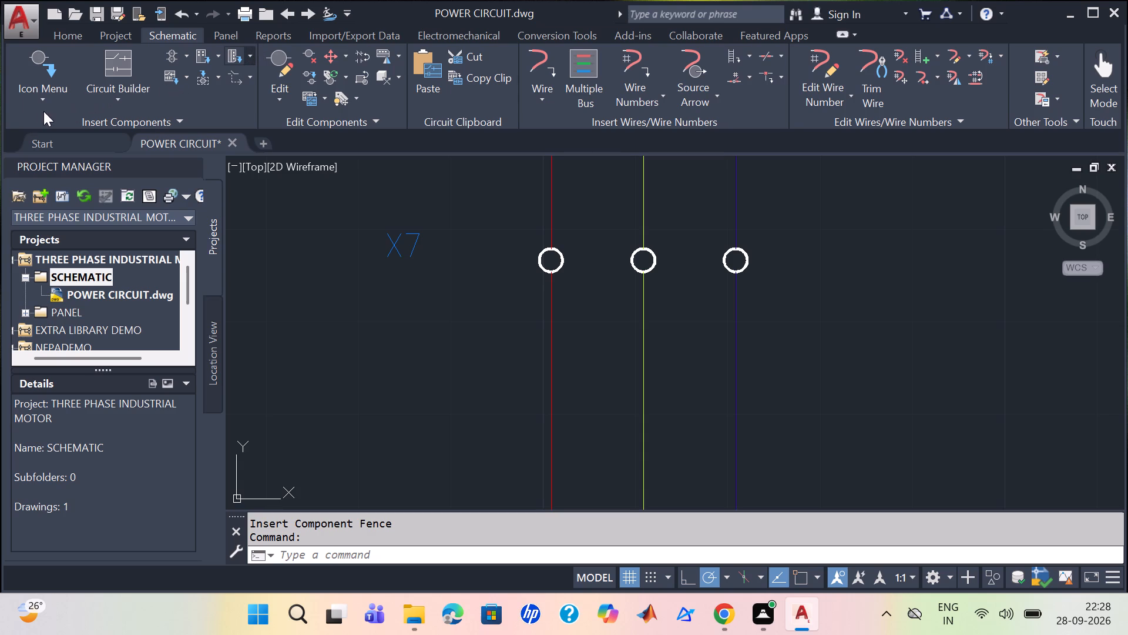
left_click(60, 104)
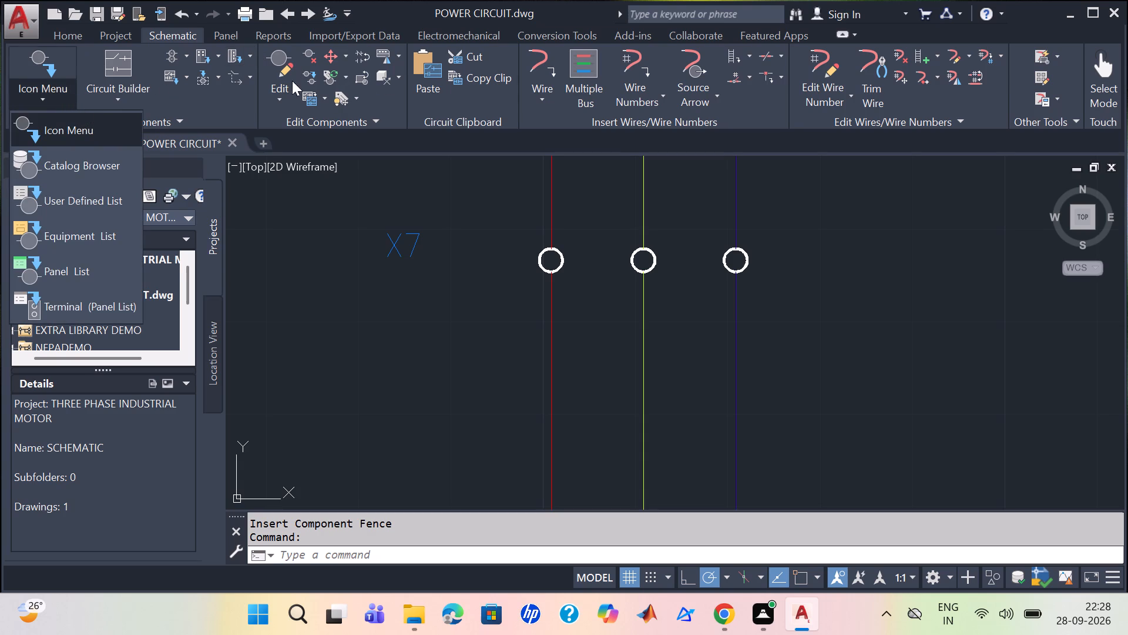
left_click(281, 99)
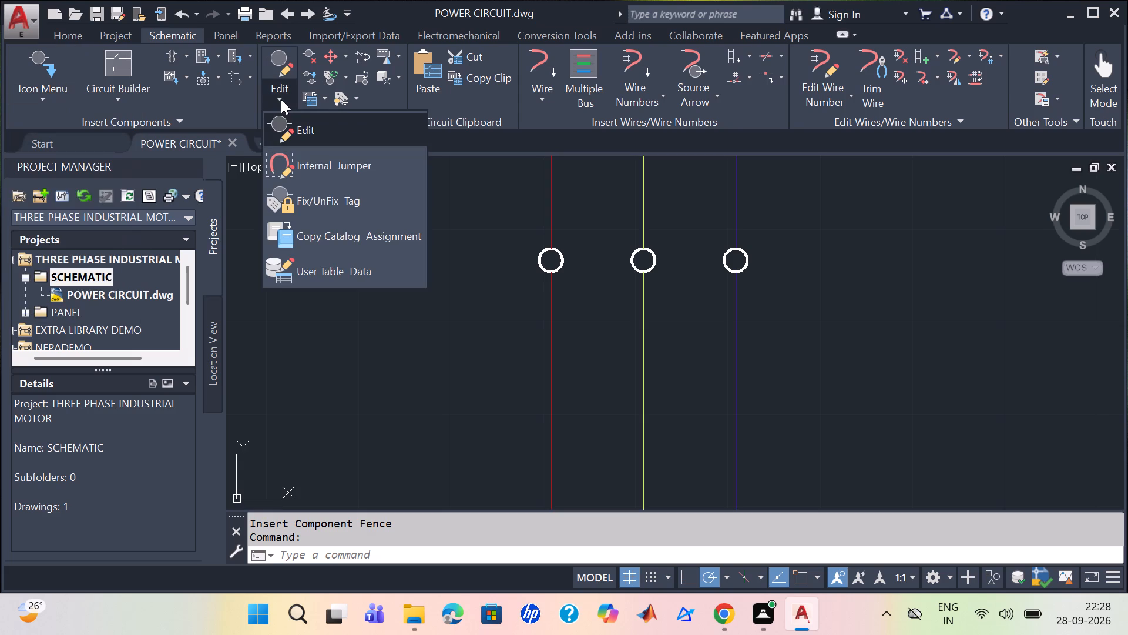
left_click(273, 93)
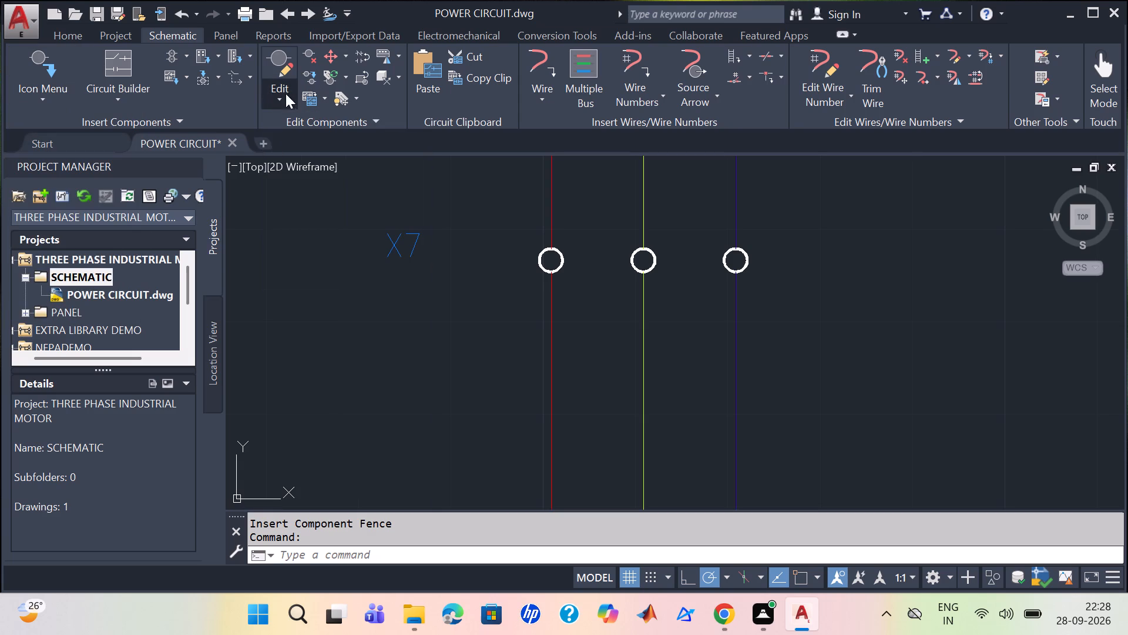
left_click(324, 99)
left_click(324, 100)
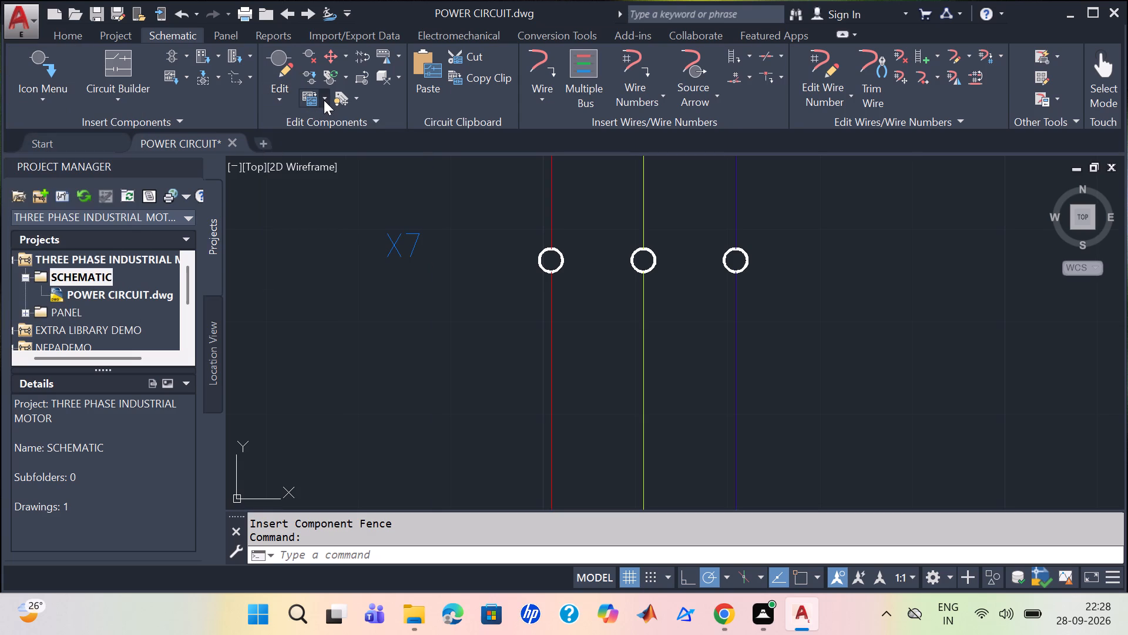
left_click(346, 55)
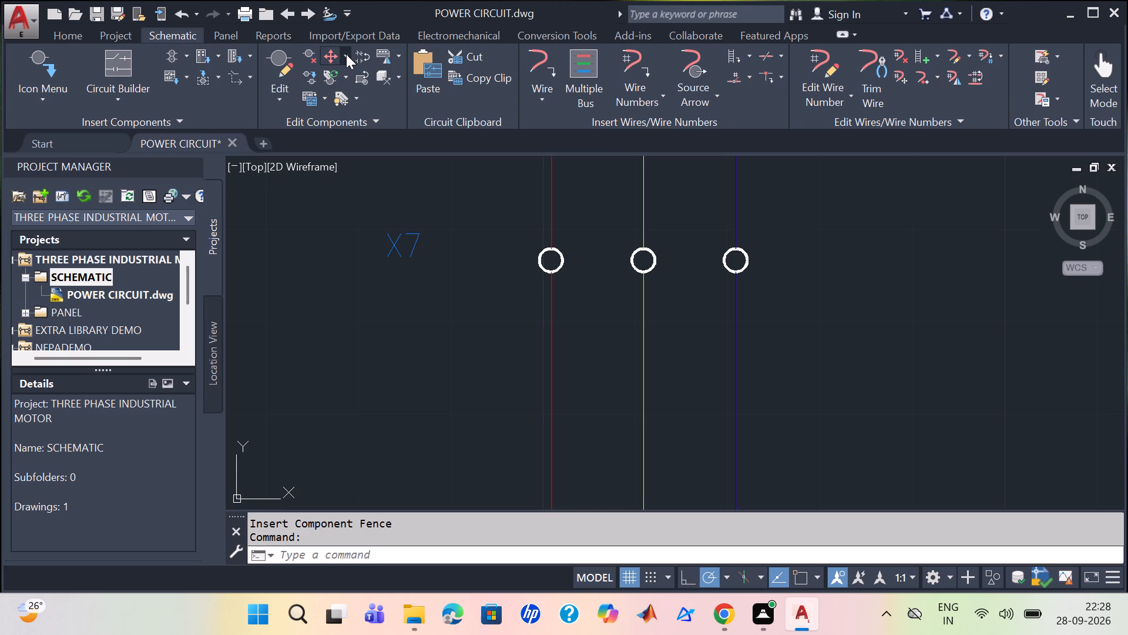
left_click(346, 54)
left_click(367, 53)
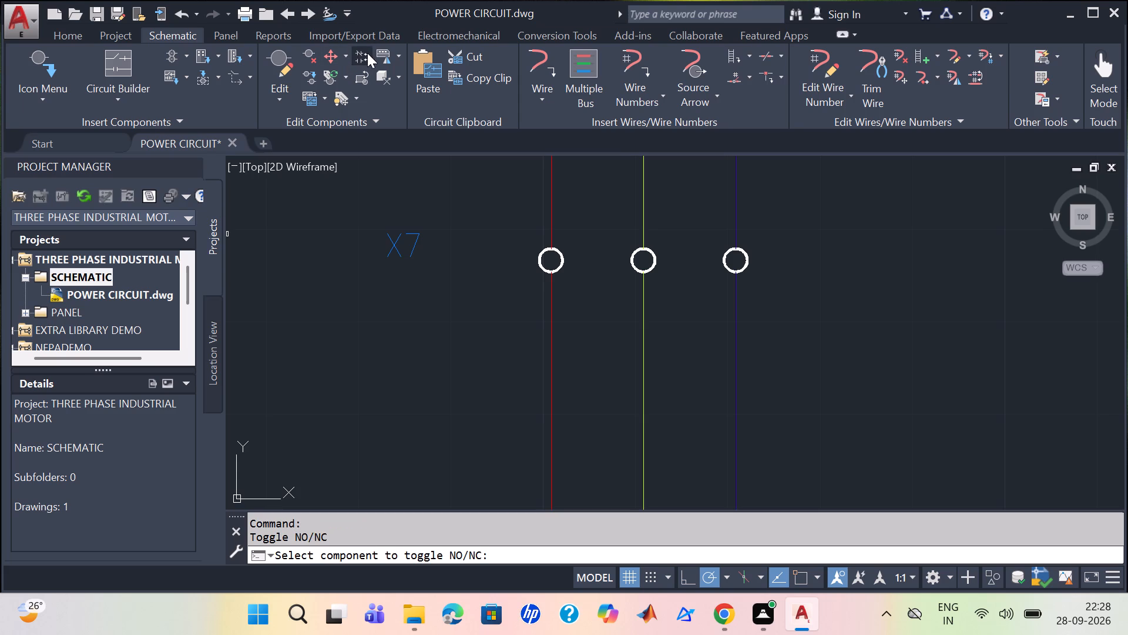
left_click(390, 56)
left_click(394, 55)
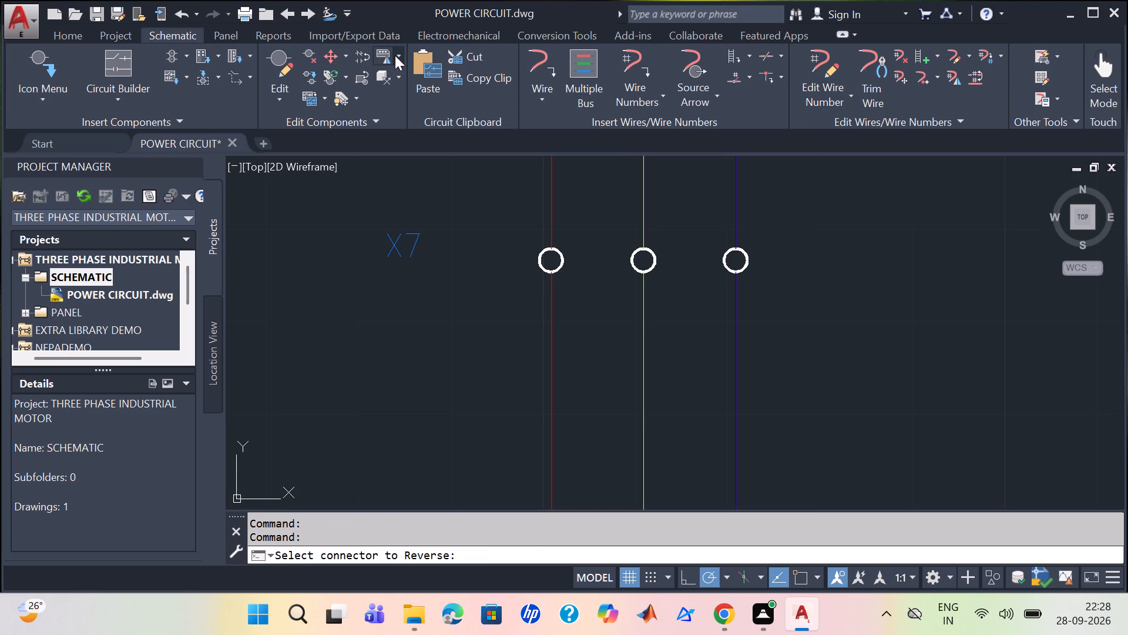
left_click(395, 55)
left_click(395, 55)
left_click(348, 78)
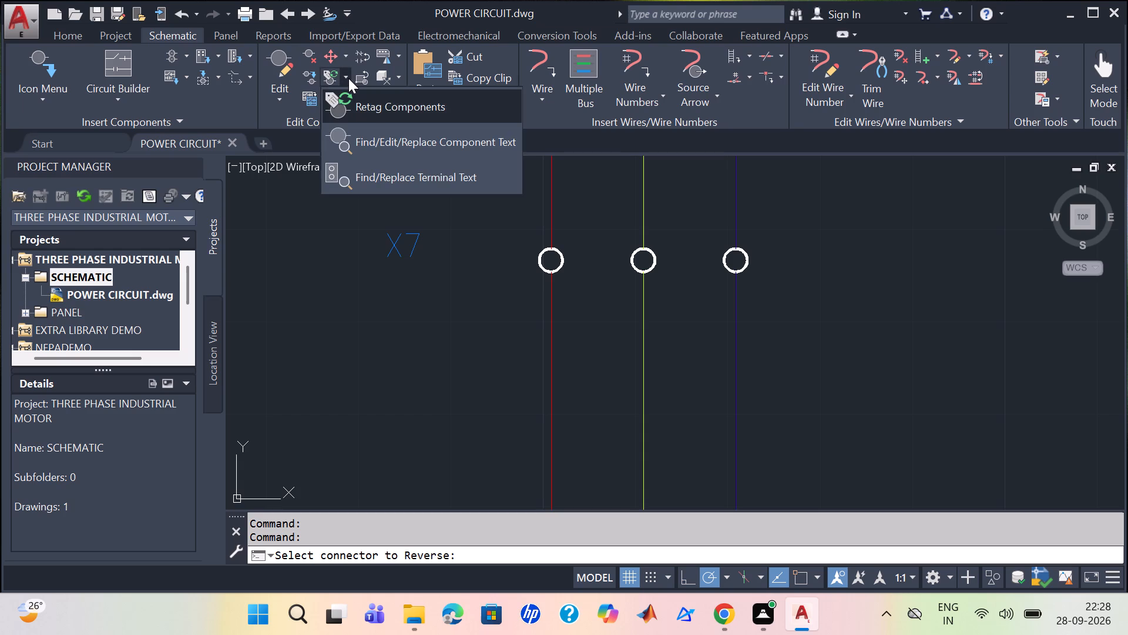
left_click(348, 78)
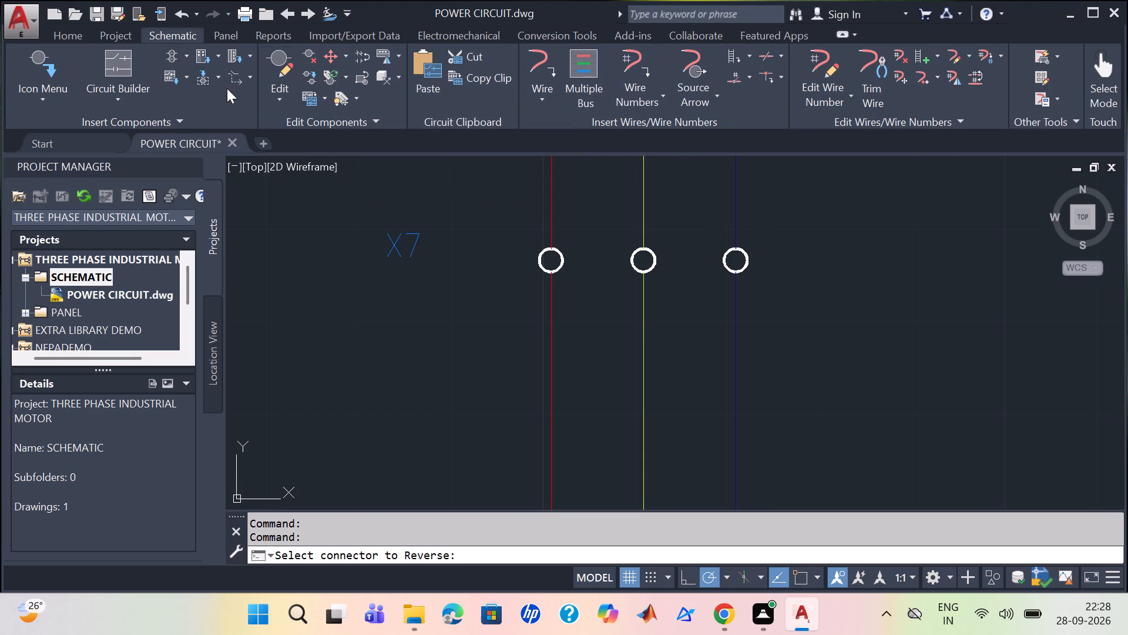
Look through the WBlocked and saved circuit options, the NFPA saved user circuits, and the location, PLC and multiple-insert component options.
left_click(184, 83)
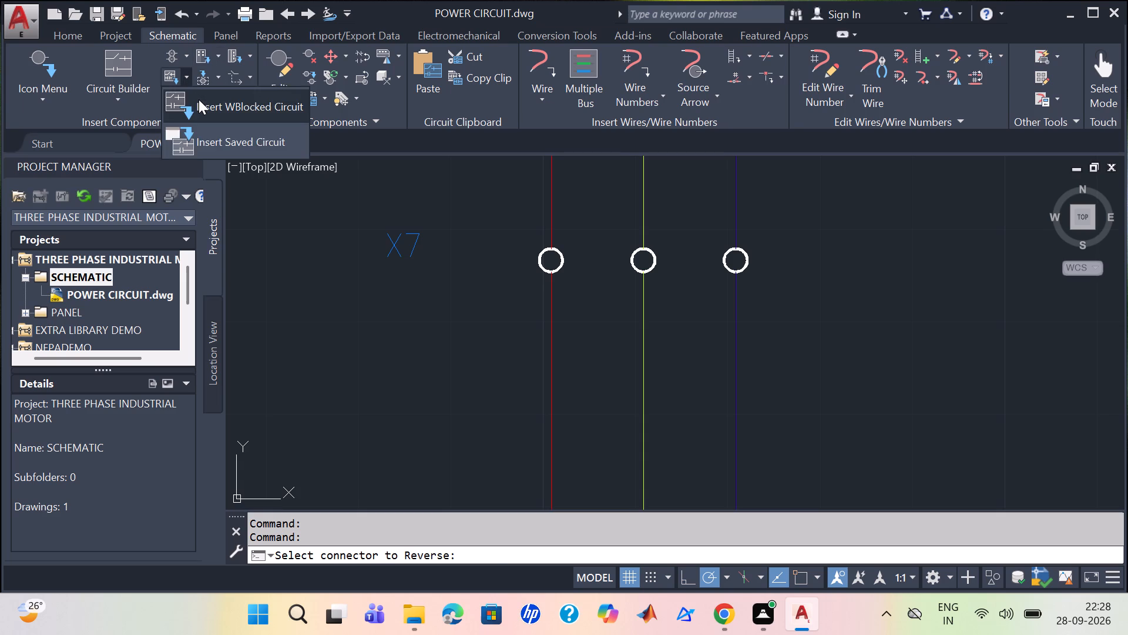
left_click(199, 100)
left_click(187, 85)
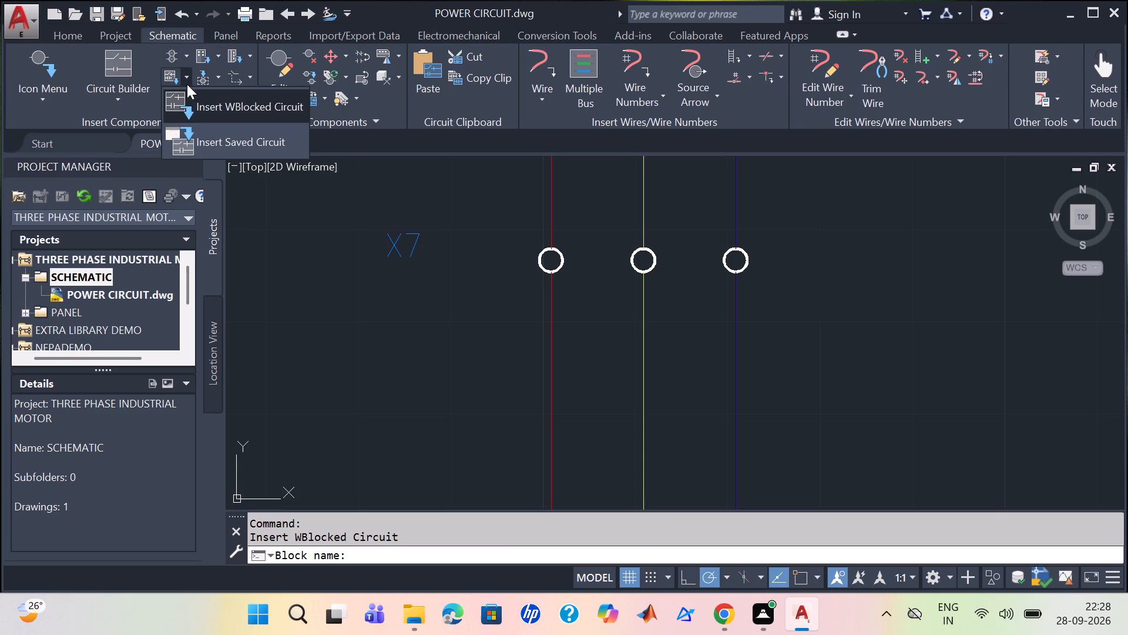
left_click(196, 132)
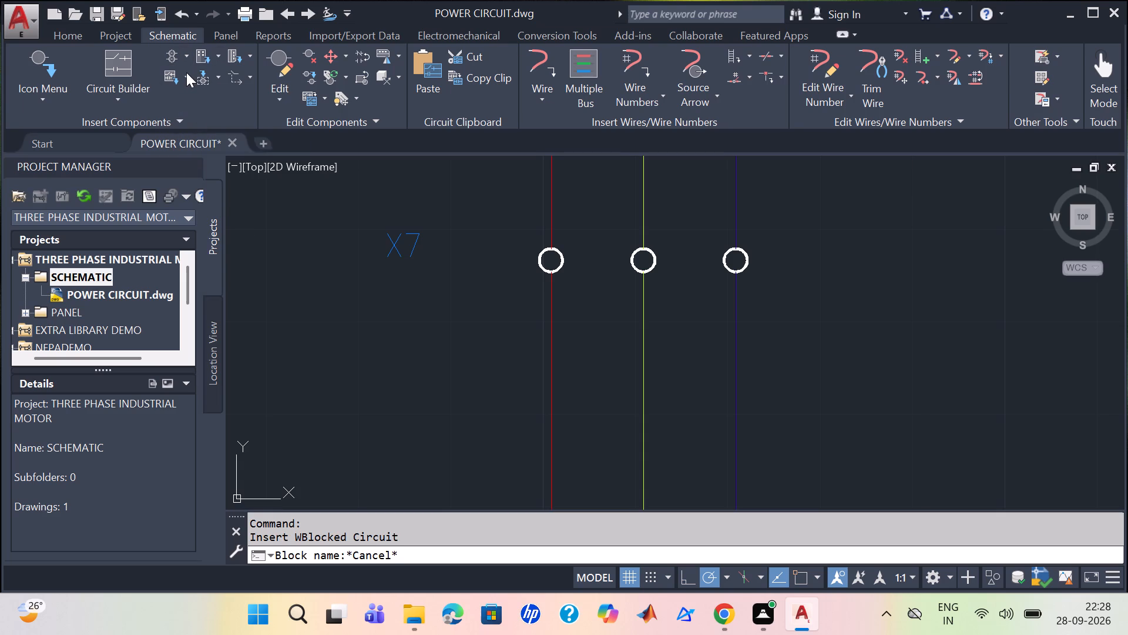
left_click(186, 72)
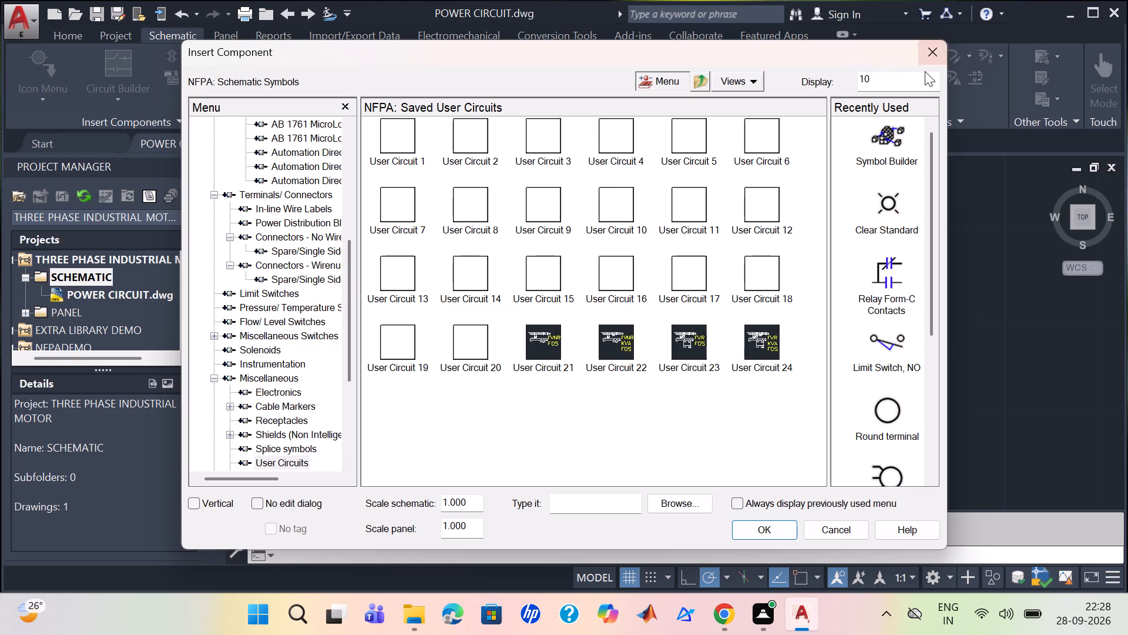
left_click(916, 57)
left_click(936, 55)
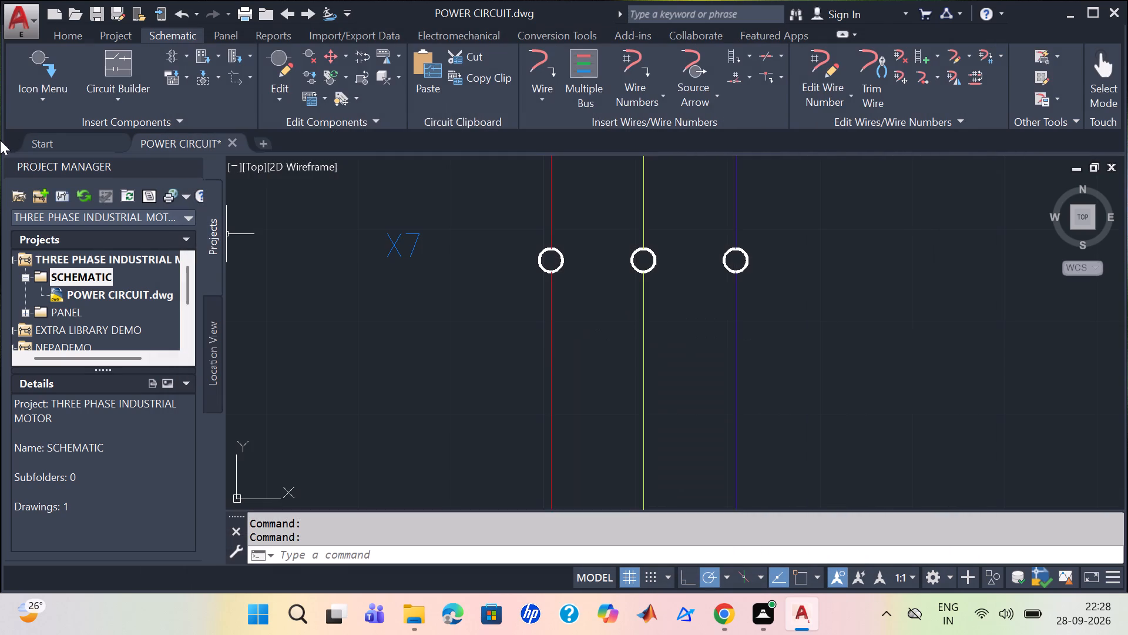
left_click(223, 77)
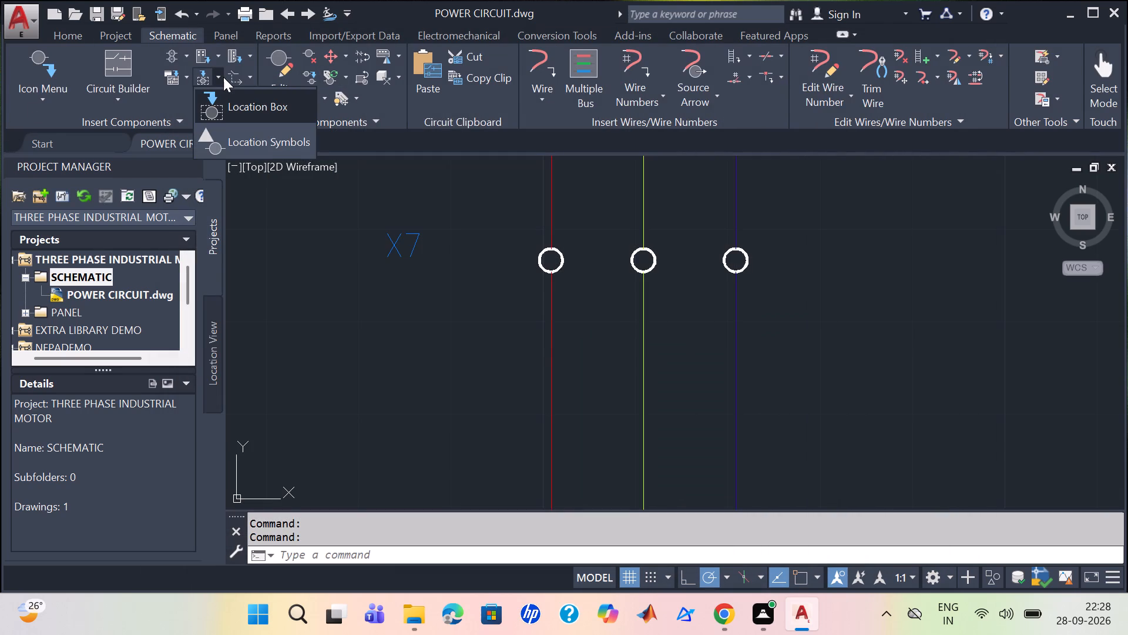
left_click(223, 77)
left_click(223, 53)
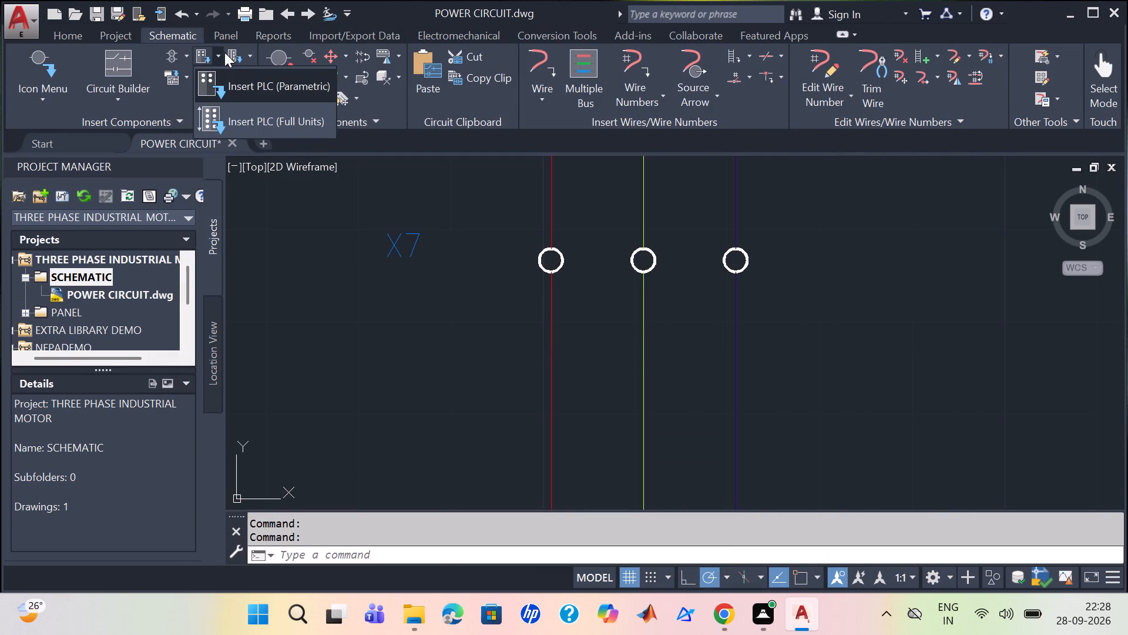
left_click(185, 46)
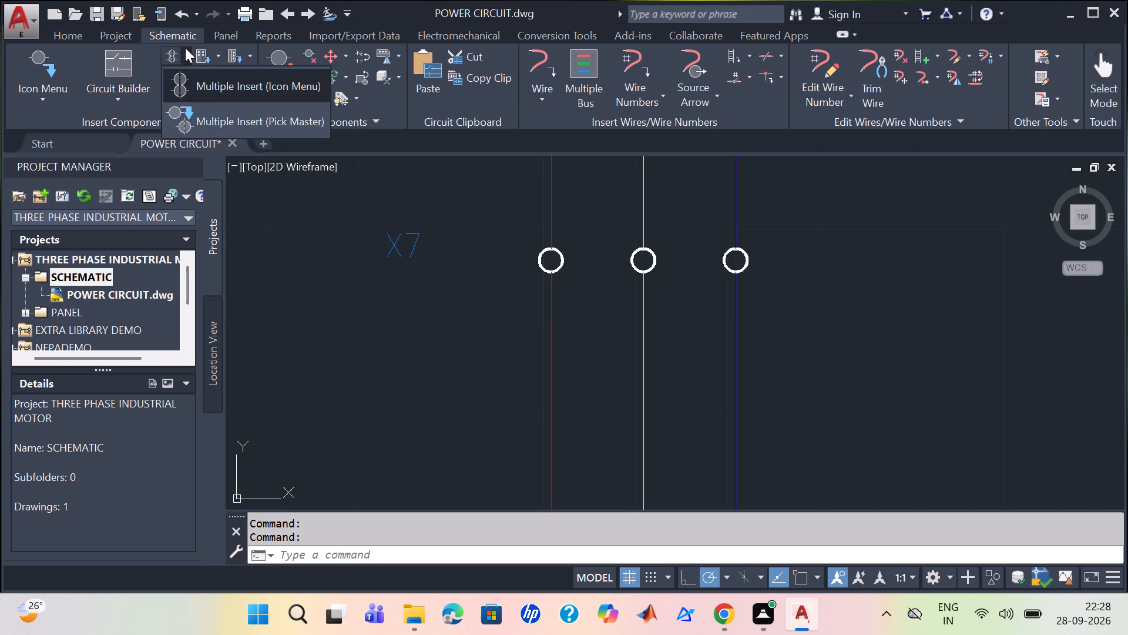
left_click(193, 83)
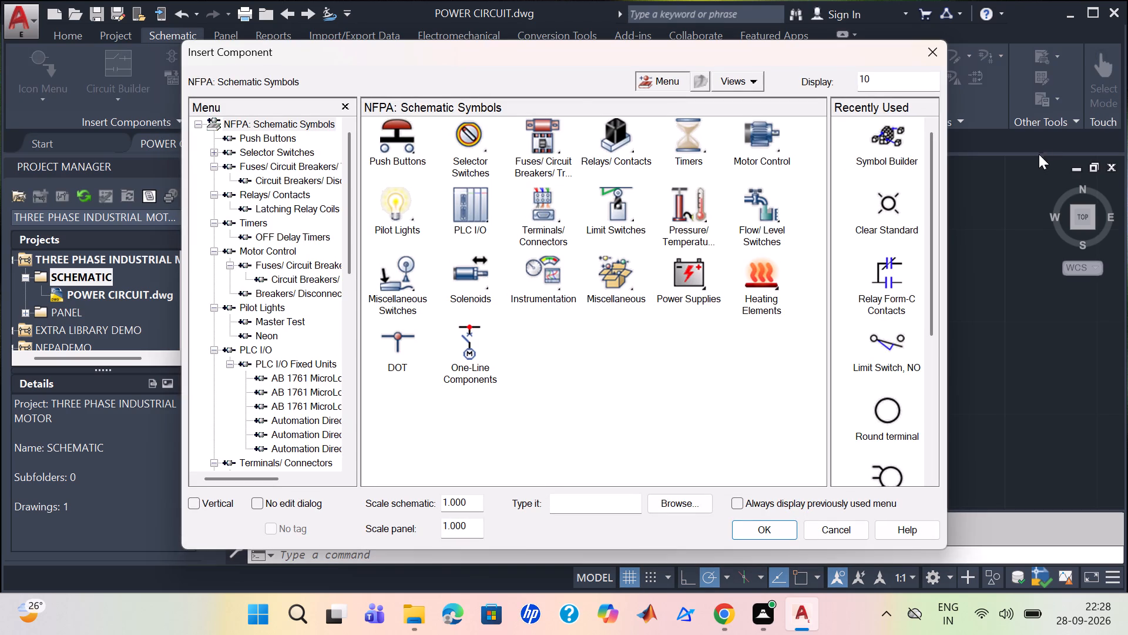
left_click(929, 61)
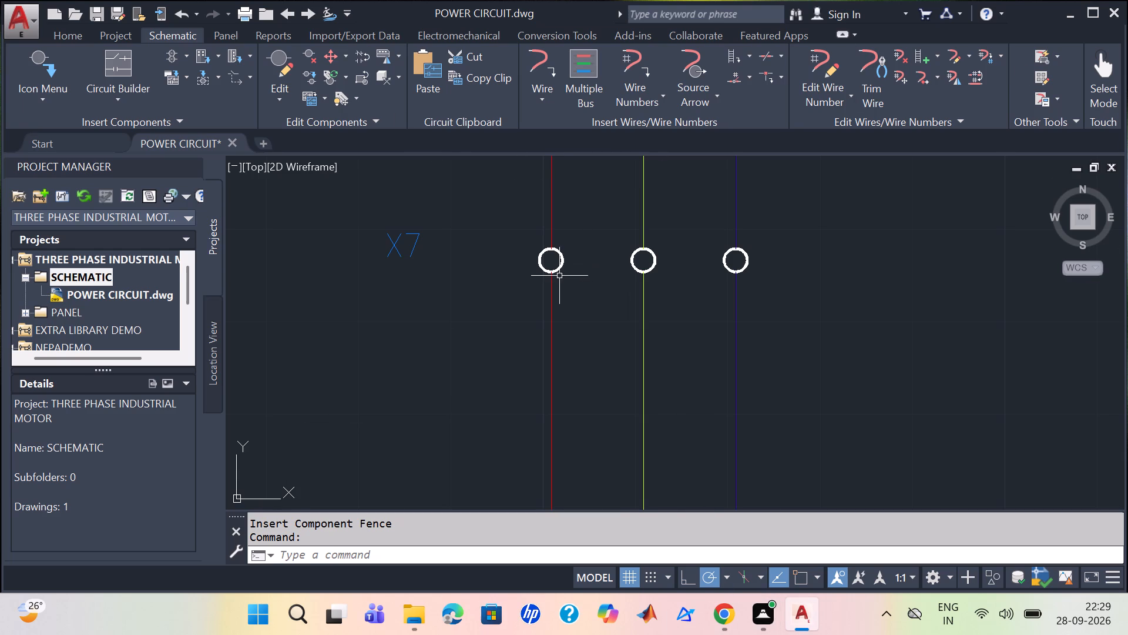
Examine the pneumatic symbol library's miscellaneous, left and right operator, 3 way valve, 4 way valve and flow path categories.
scroll(559, 276, "down", 1)
scroll(553, 274, "up", 1)
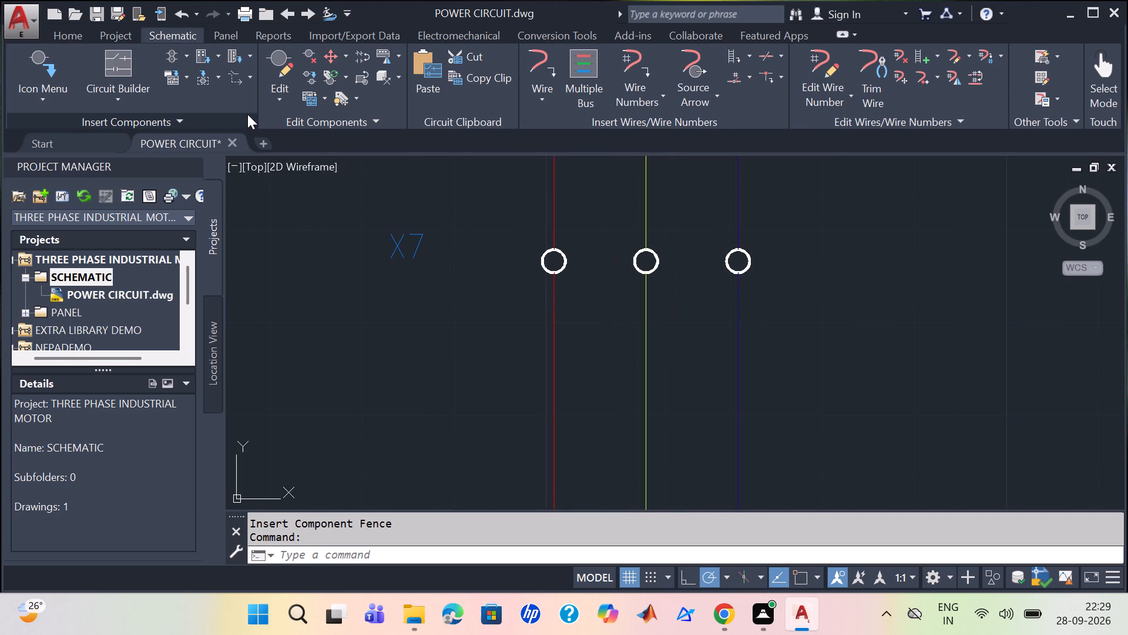
left_click(172, 121)
left_click(23, 144)
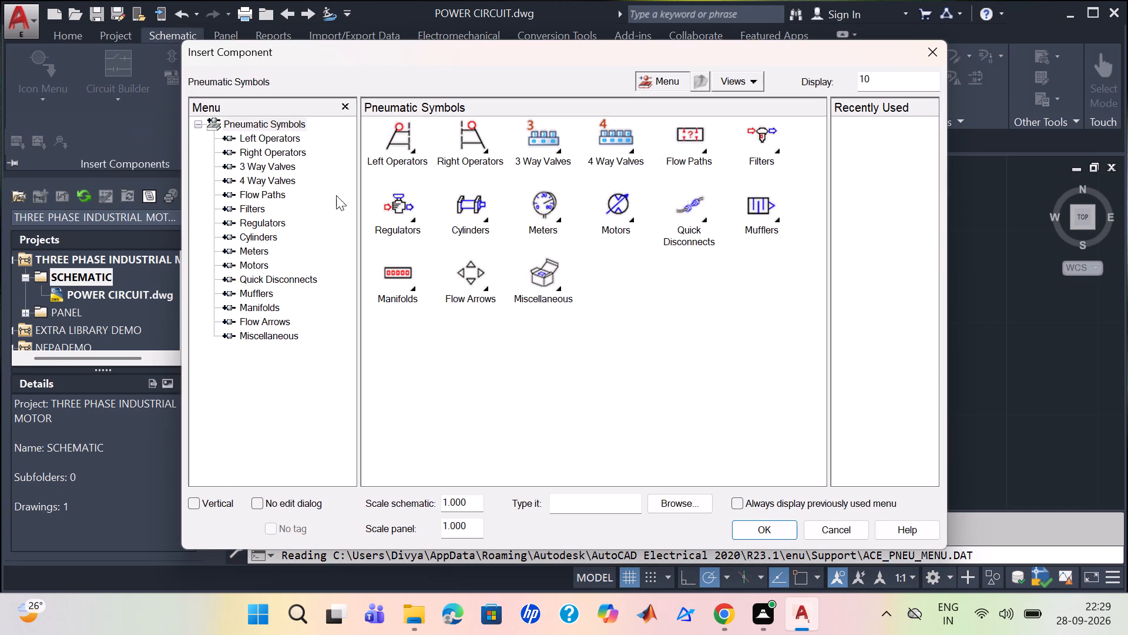
left_click(548, 295)
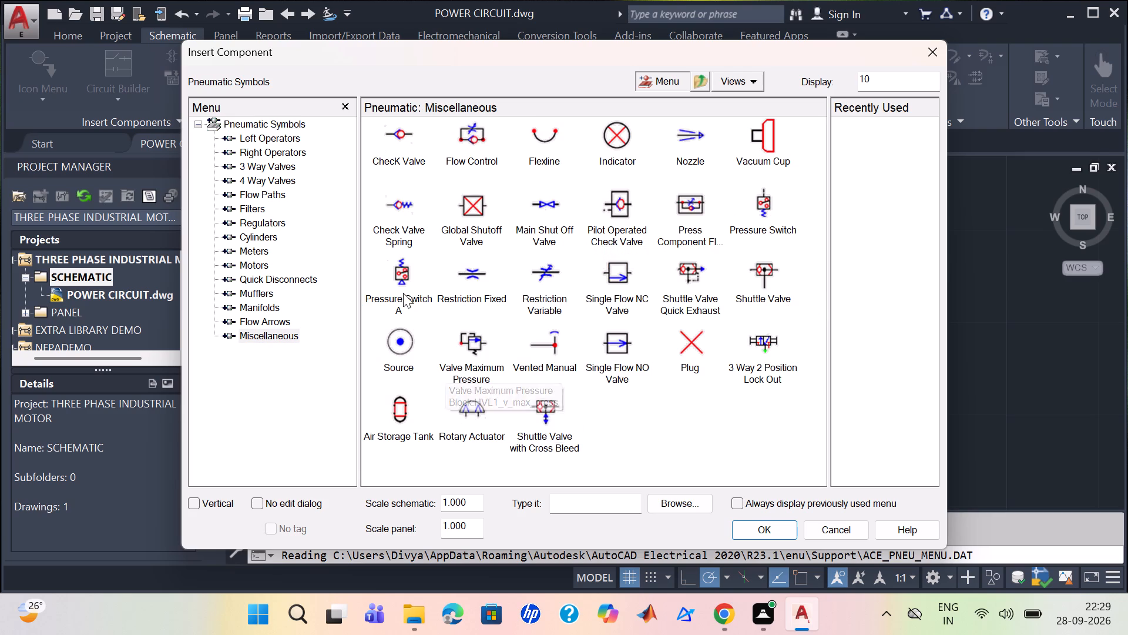
left_click(276, 136)
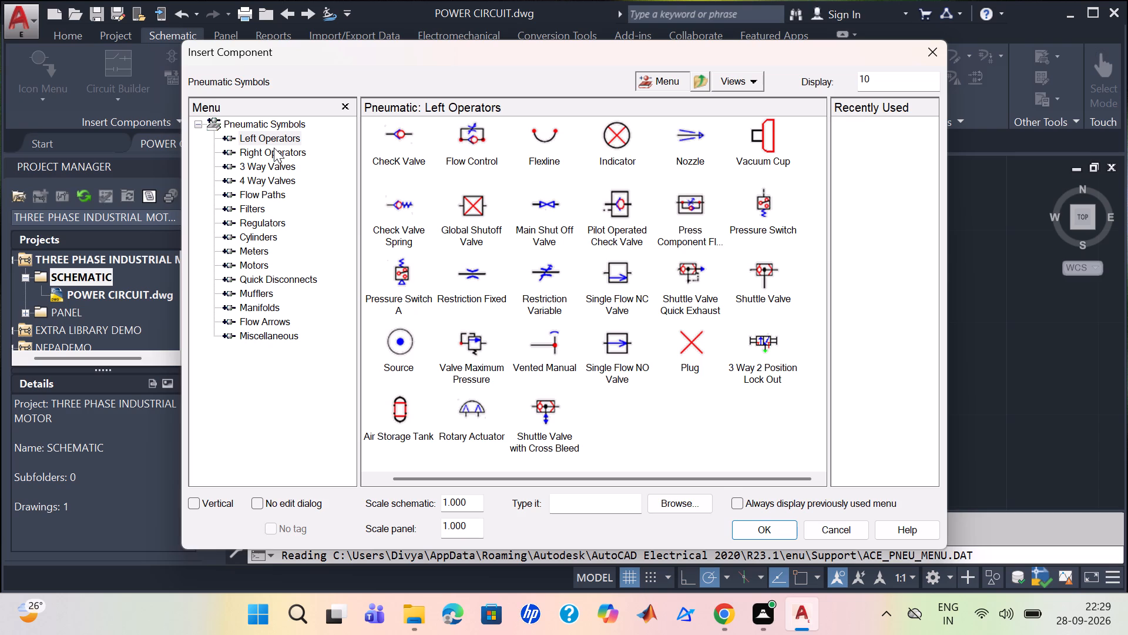
left_click(278, 156)
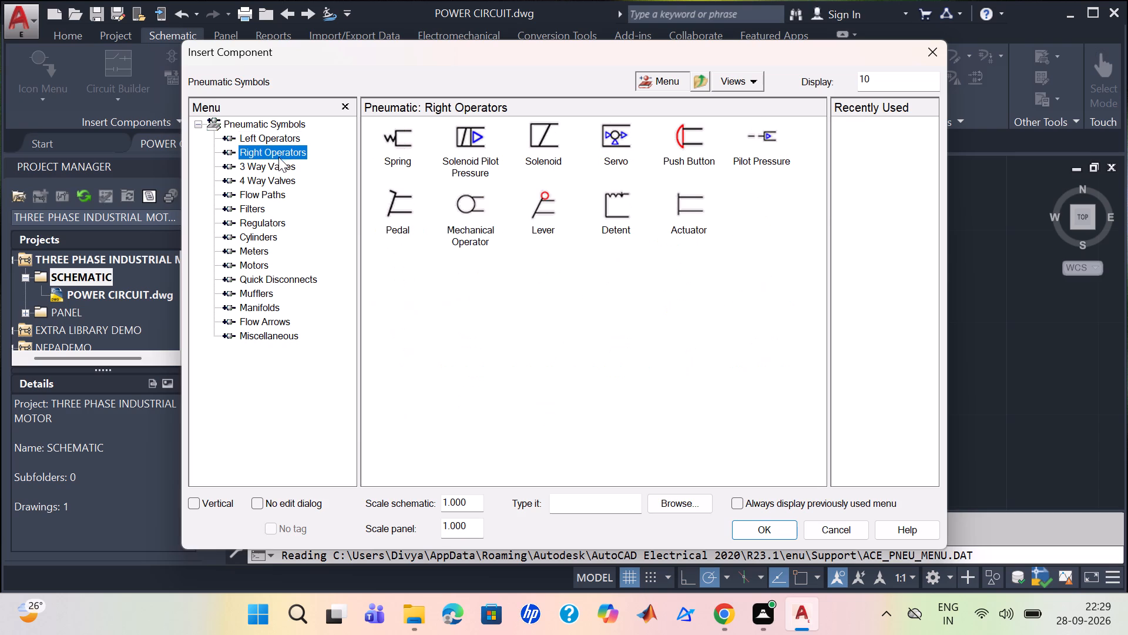
left_click(276, 161)
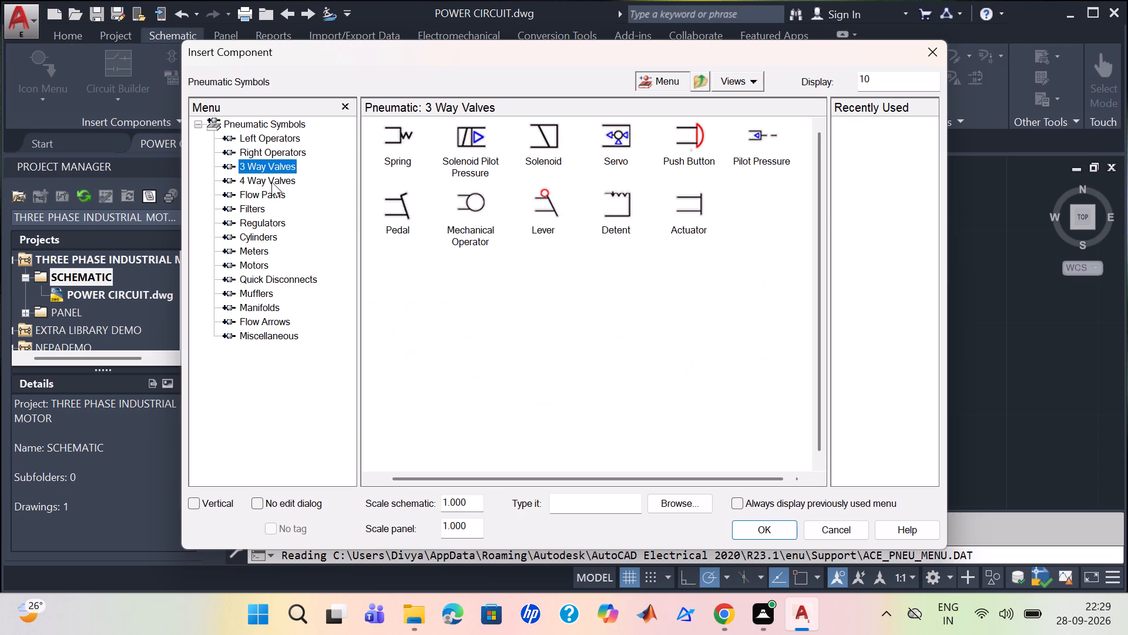
left_click(271, 183)
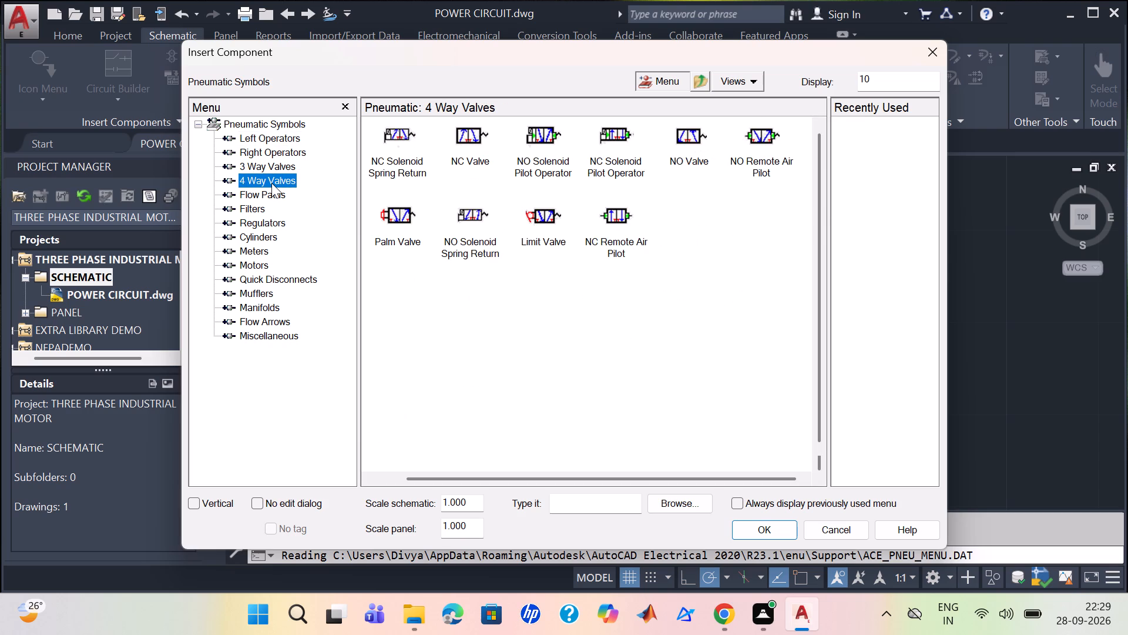
left_click(271, 192)
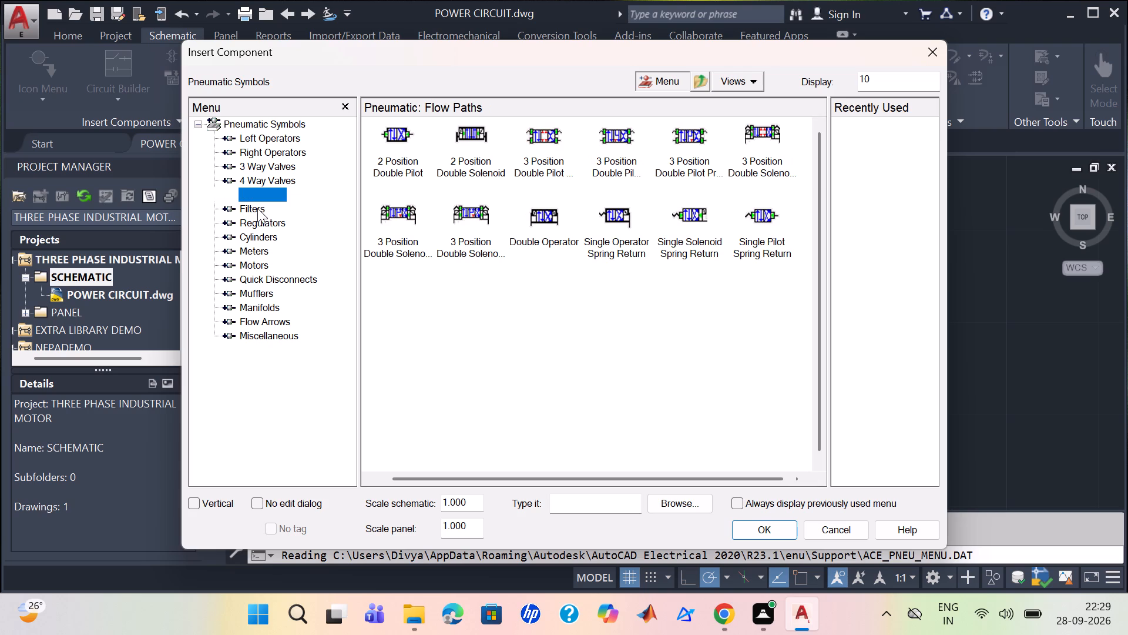
Examine the pneumatic filters, regulators, cylinders, meters, motors, quick disconnects, mufflers and flow arrows.
left_click(257, 208)
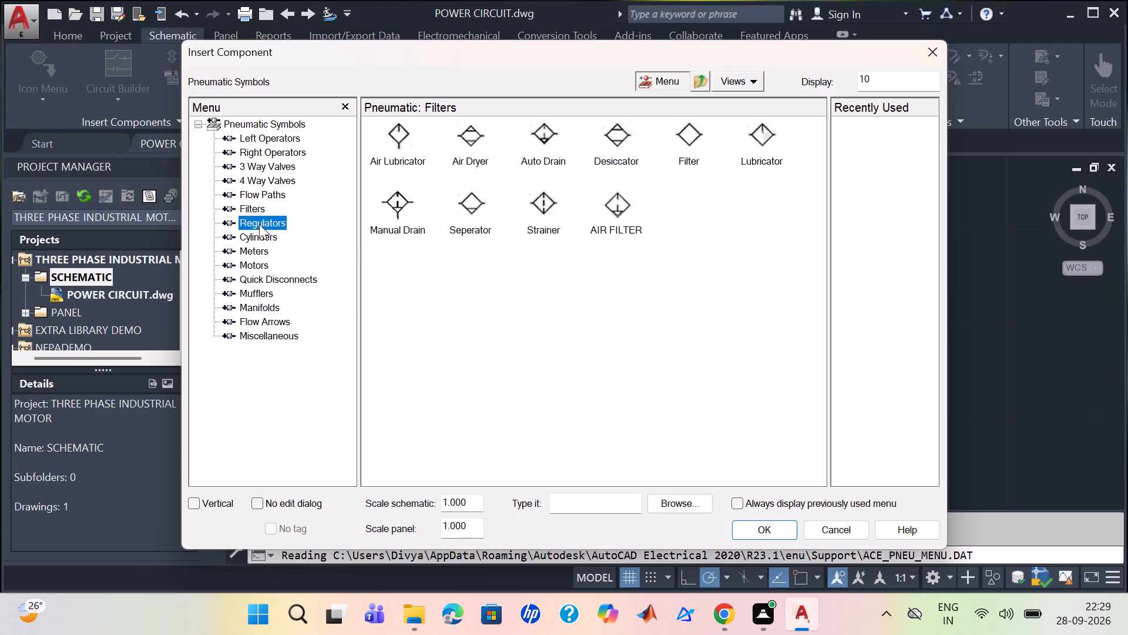
left_click(259, 224)
left_click(259, 233)
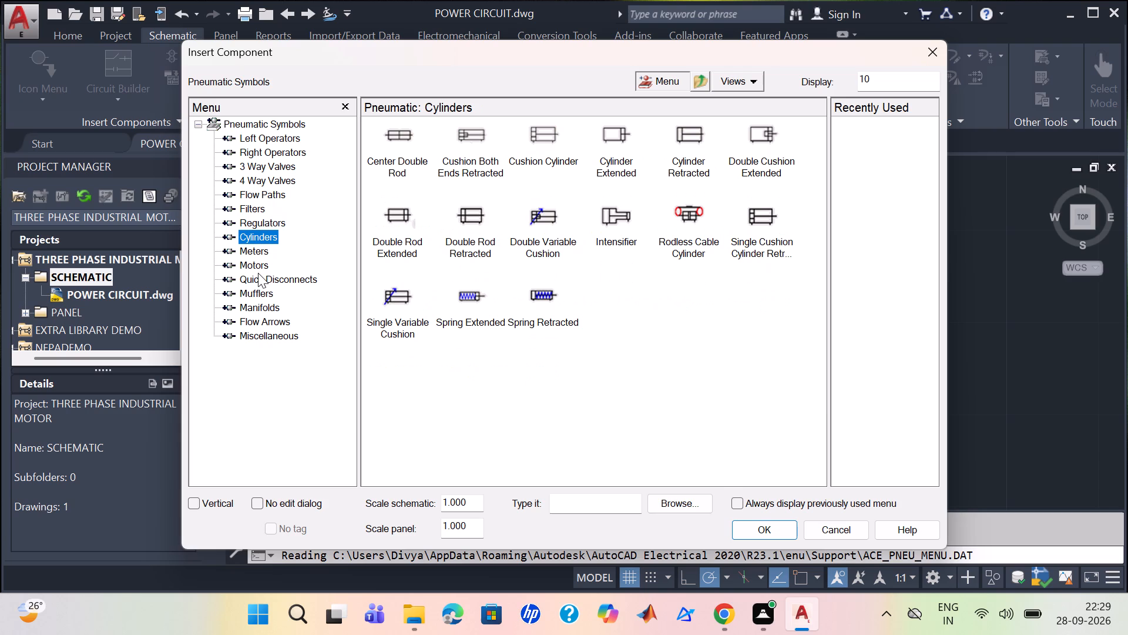
left_click(258, 273)
left_click(258, 253)
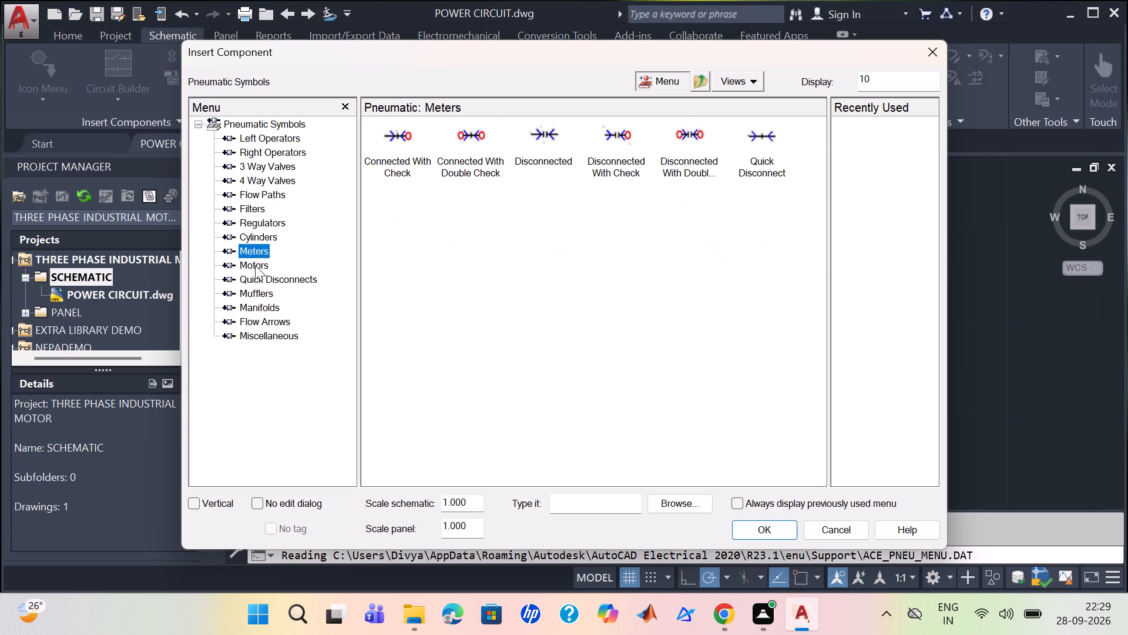
left_click(254, 268)
left_click(254, 279)
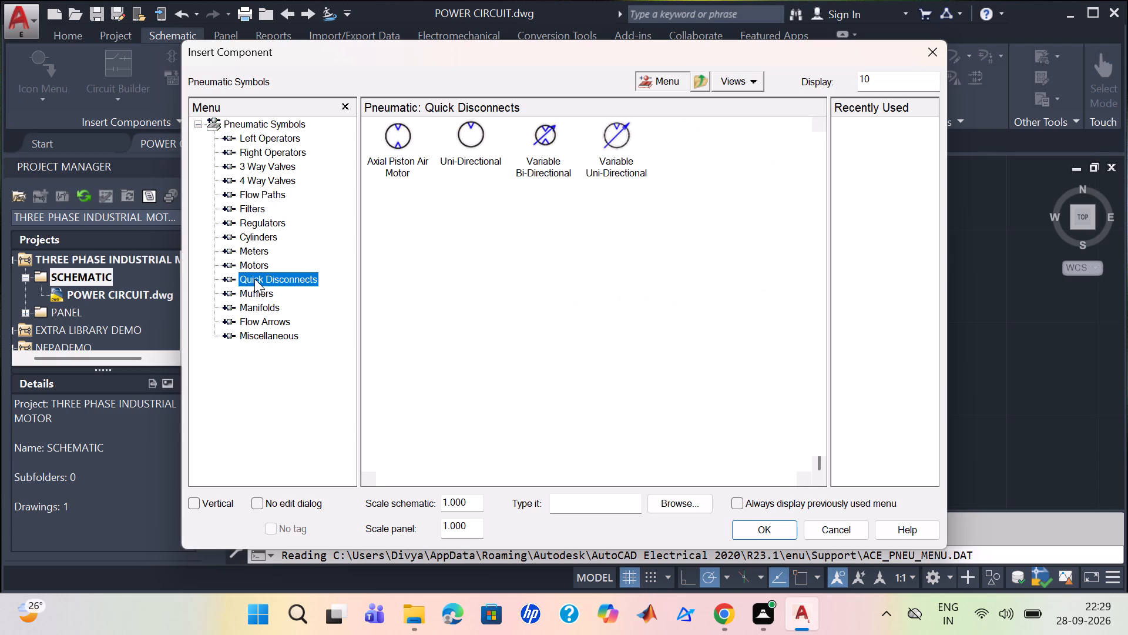
left_click(258, 296)
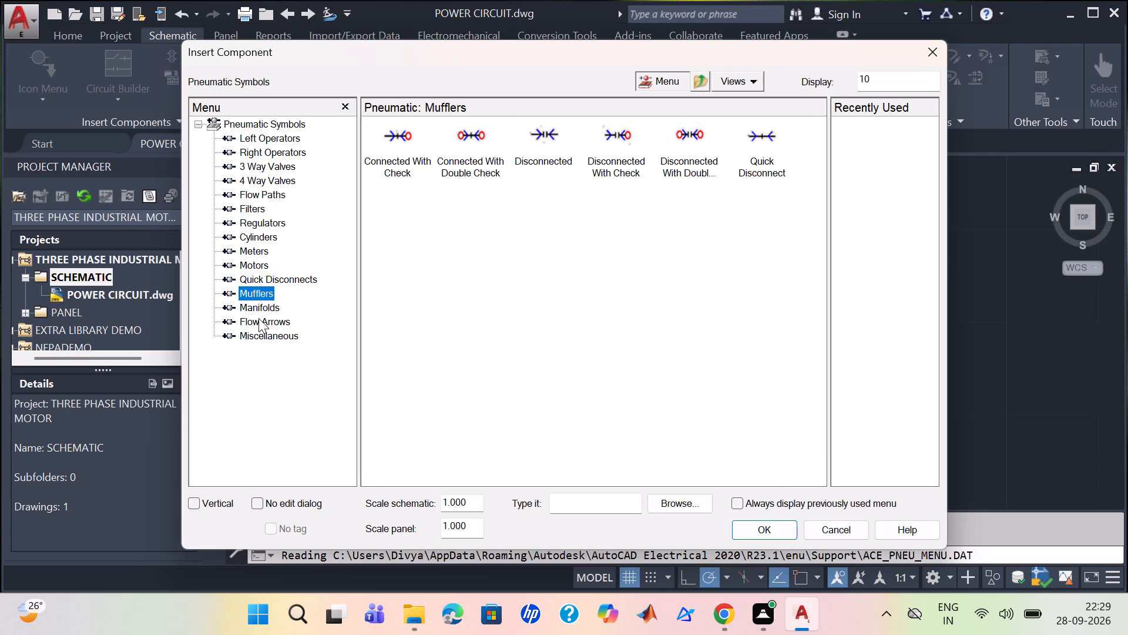
left_click(258, 318)
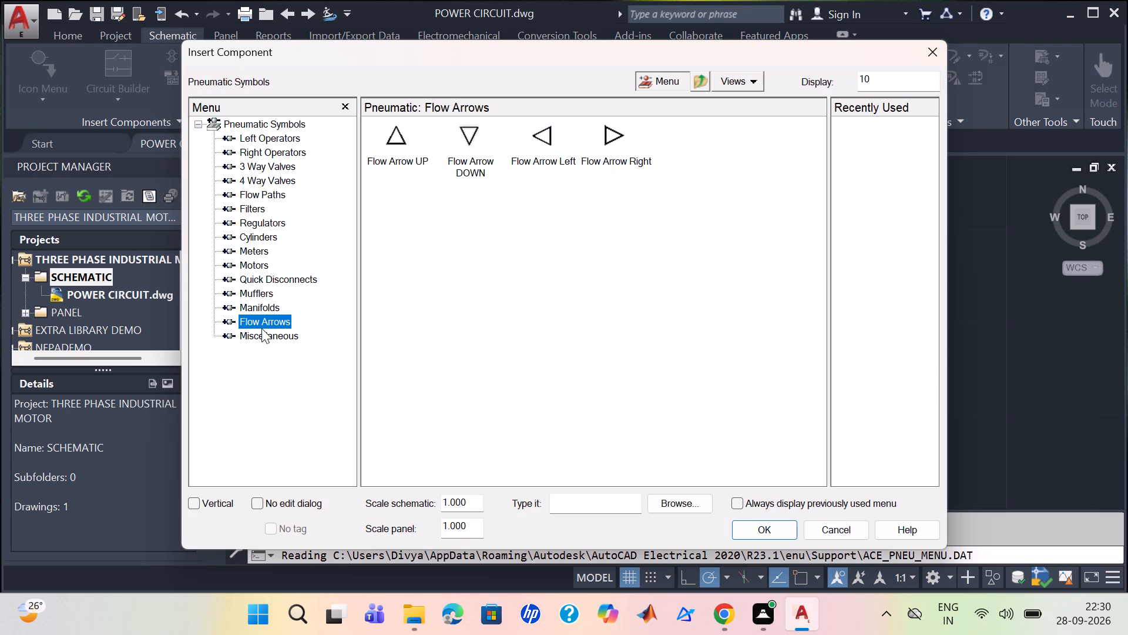
Insert the pneumatic Flow Arrow Right symbol over the source arrow at the end of the red phase wire.
left_click(609, 135)
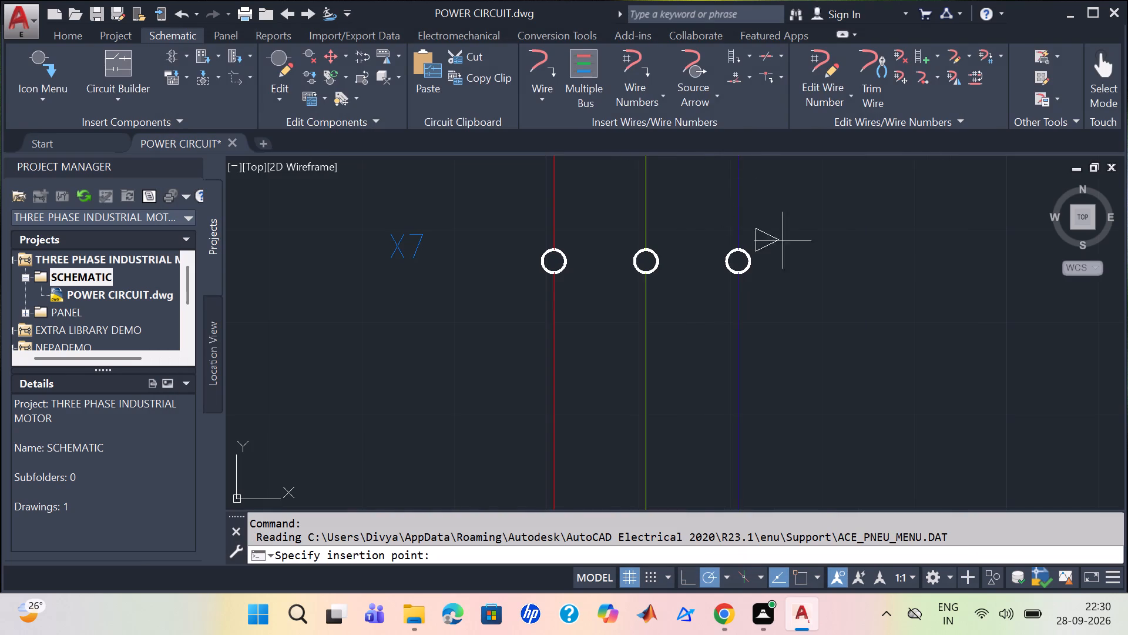
scroll(801, 239, "down", 2)
middle_click_drag(823, 222, 793, 630)
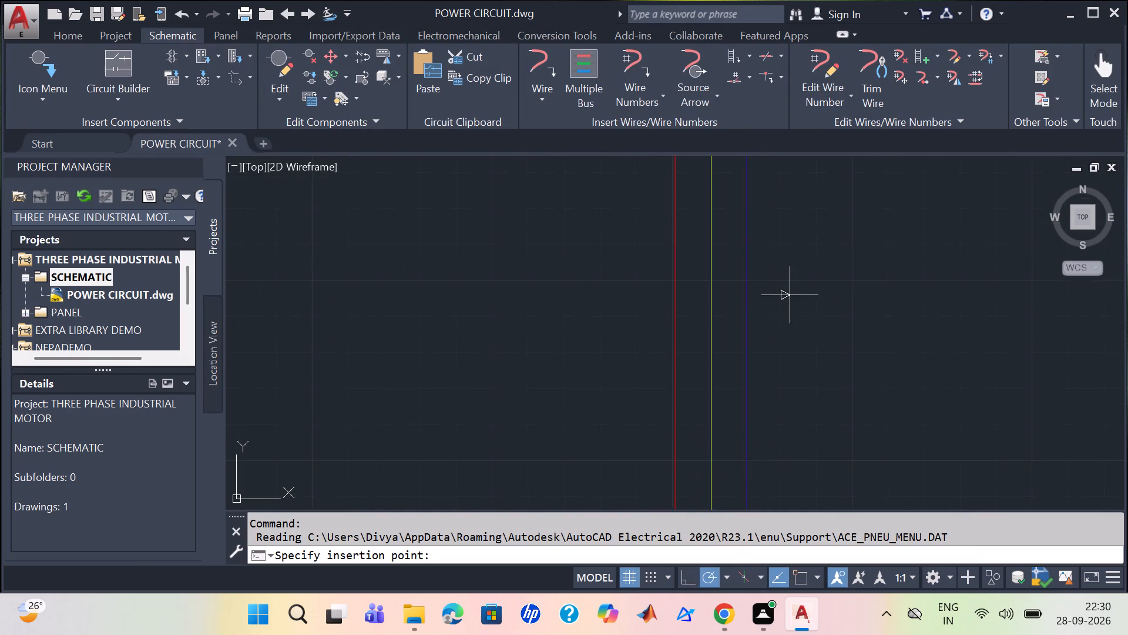
scroll(790, 295, "up", 3)
middle_click_drag(812, 267, 767, 458)
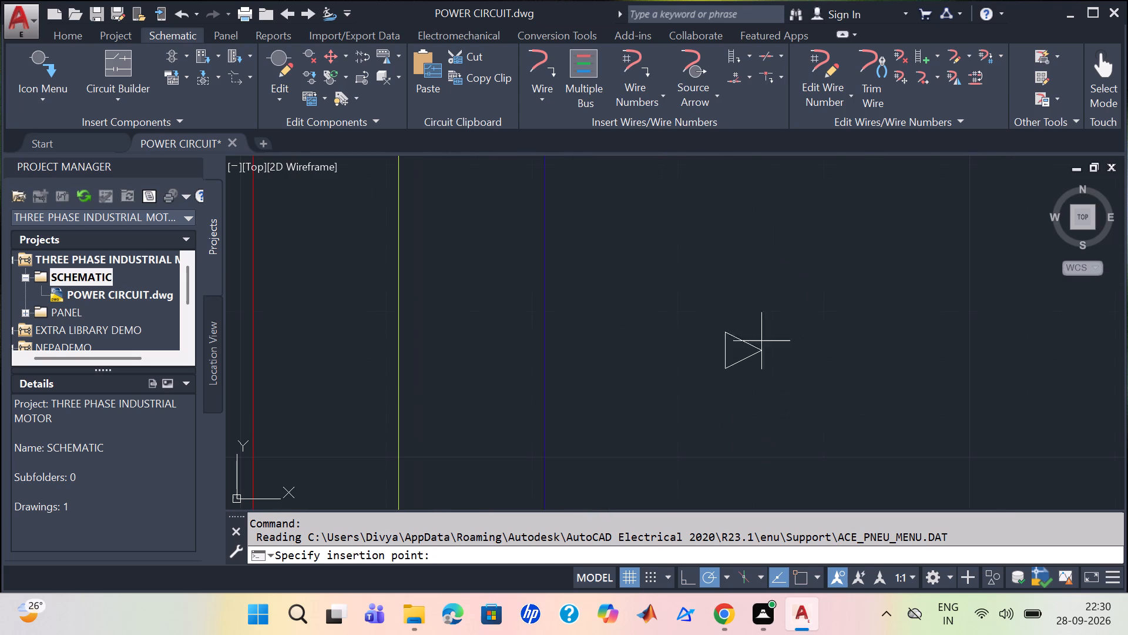
scroll(775, 259, "down", 5)
middle_click_drag(854, 217, 395, 233)
middle_click_drag(897, 223, 894, 225)
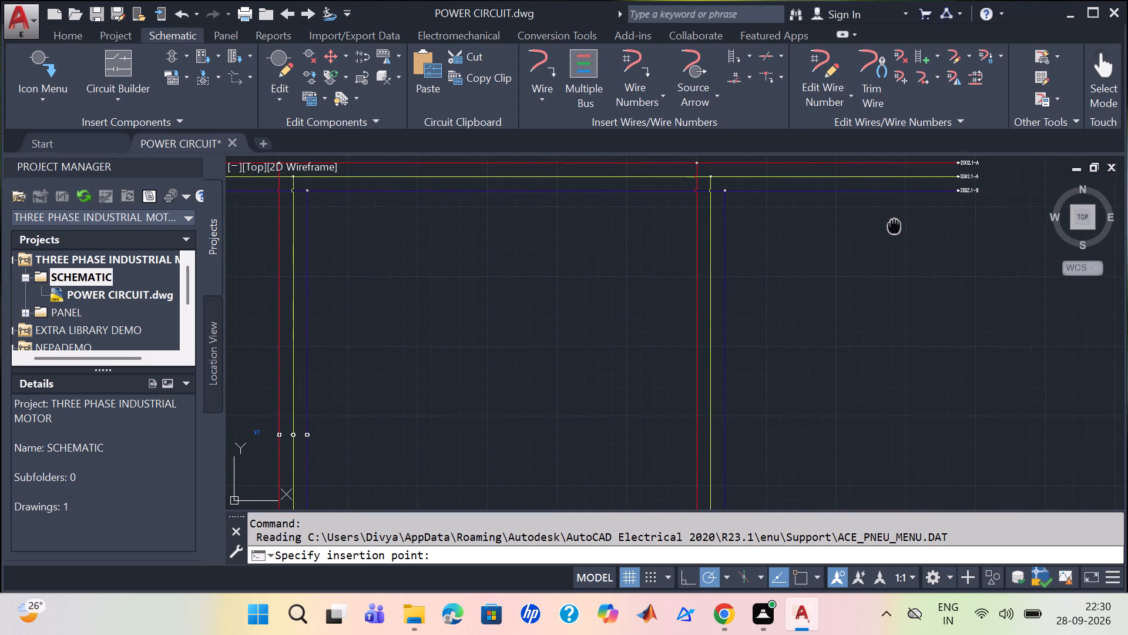
middle_click_drag(894, 225, 773, 256)
scroll(833, 189, "up", 4)
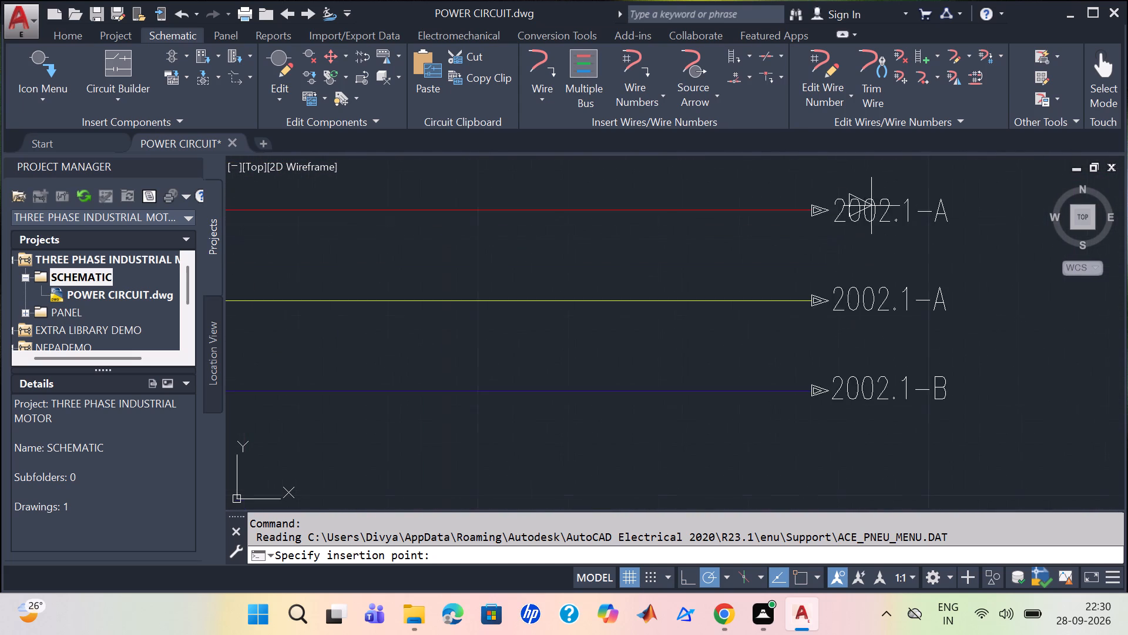
scroll(871, 206, "up", 1)
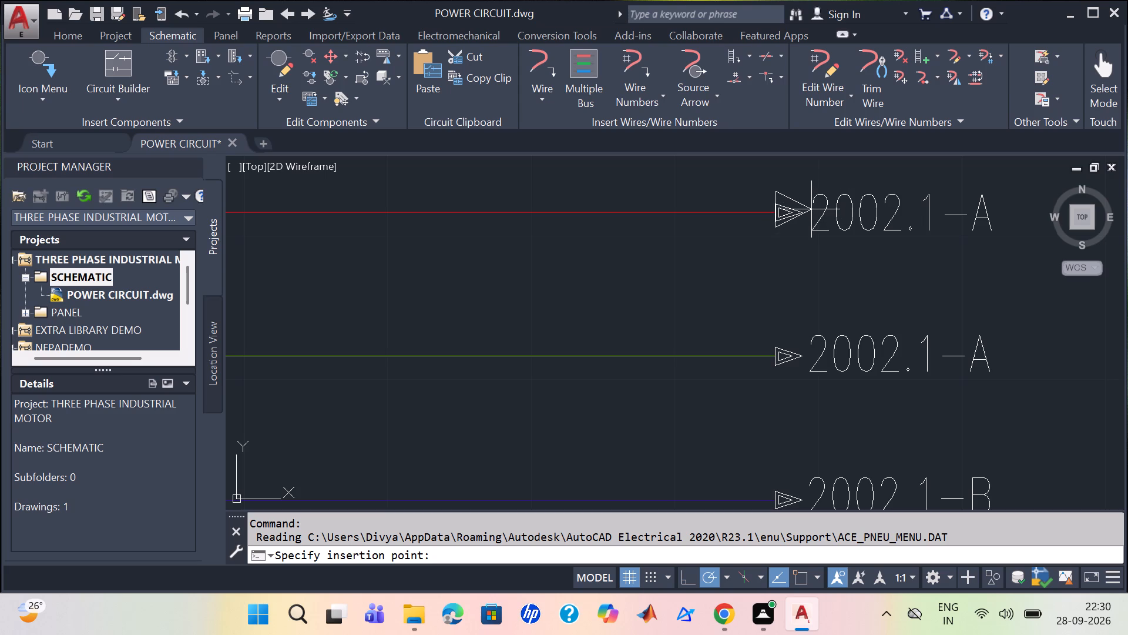
left_click(810, 212)
Copy the inserted flow arrow and paste two copies side by side between the red and yellow wire ends.
scroll(807, 230, "up", 2)
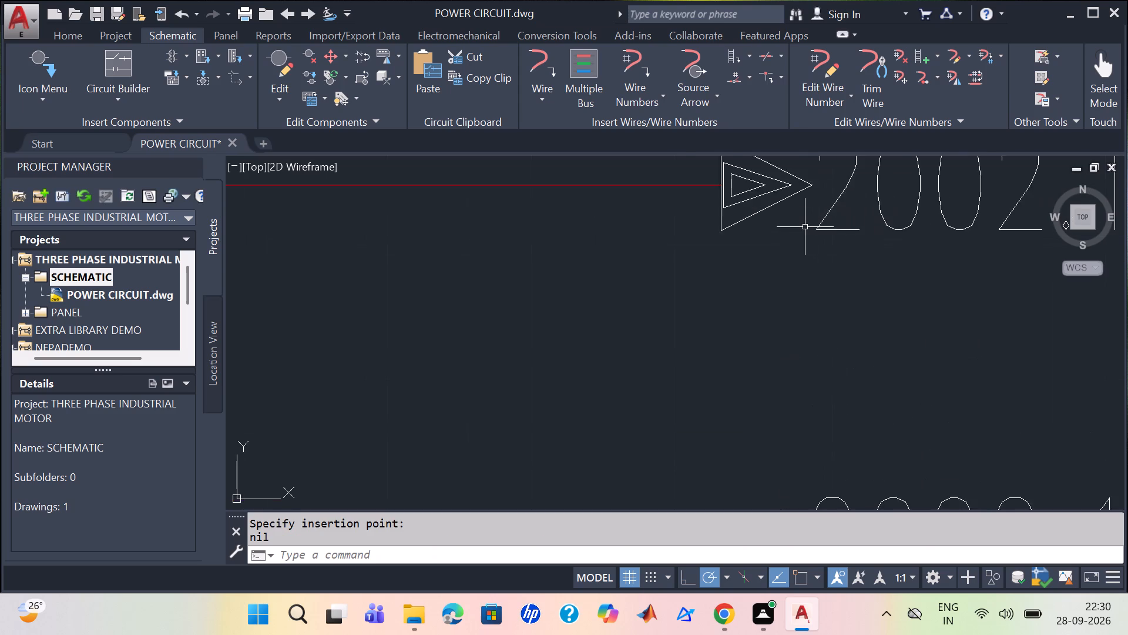
scroll(805, 227, "up", 1)
scroll(775, 225, "down", 1)
left_click(755, 212)
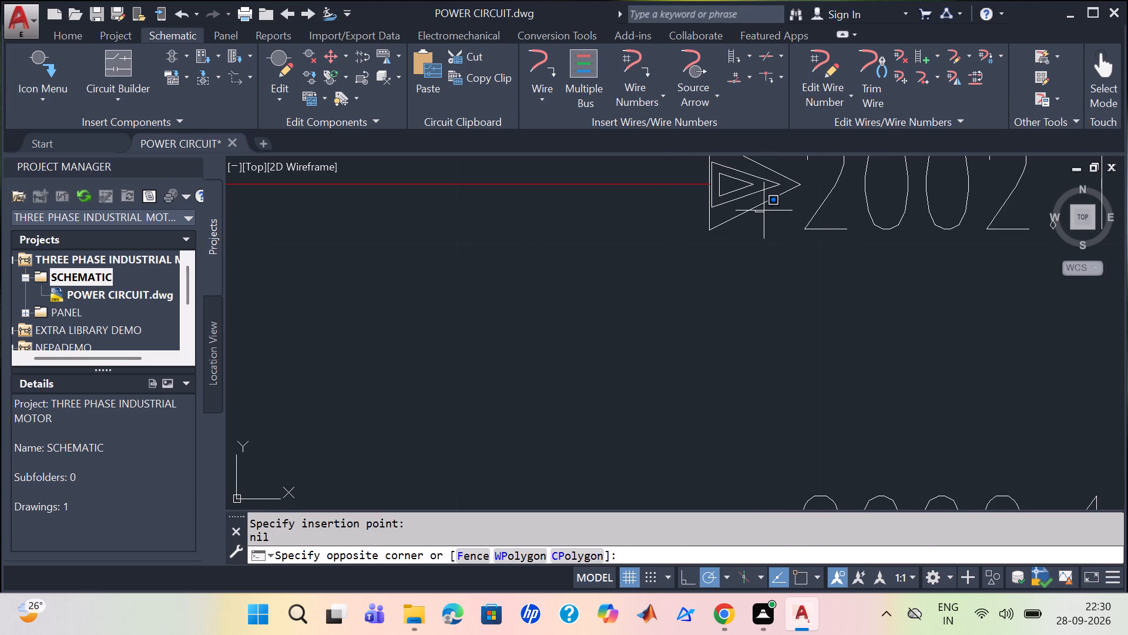
left_click(750, 208)
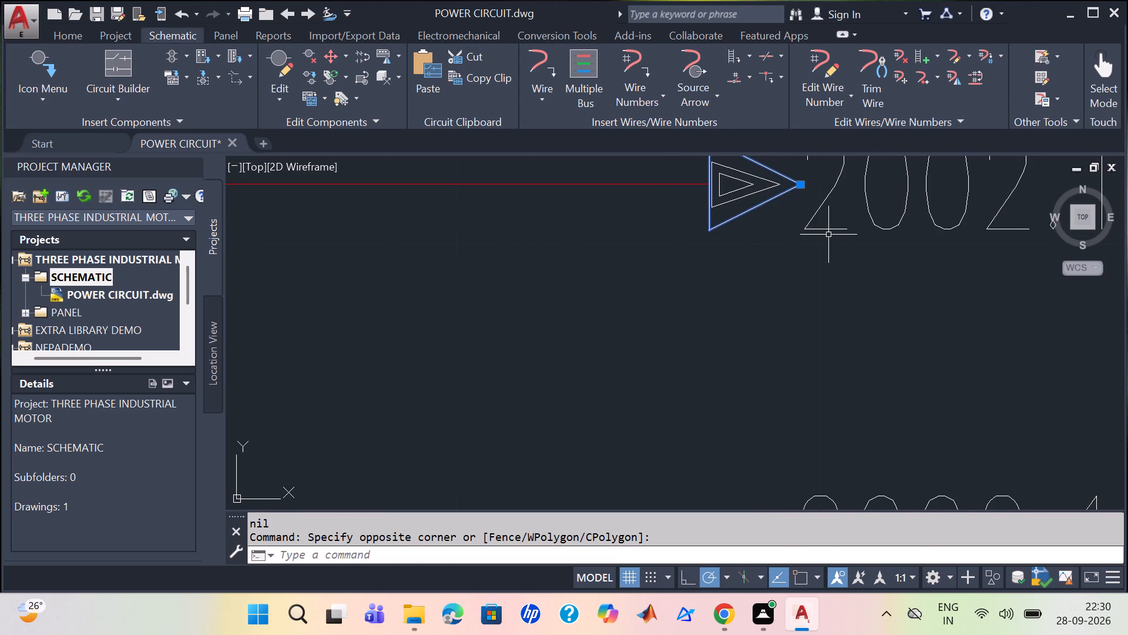
key("ctrl+c")
left_click(767, 277)
key("ctrl+v")
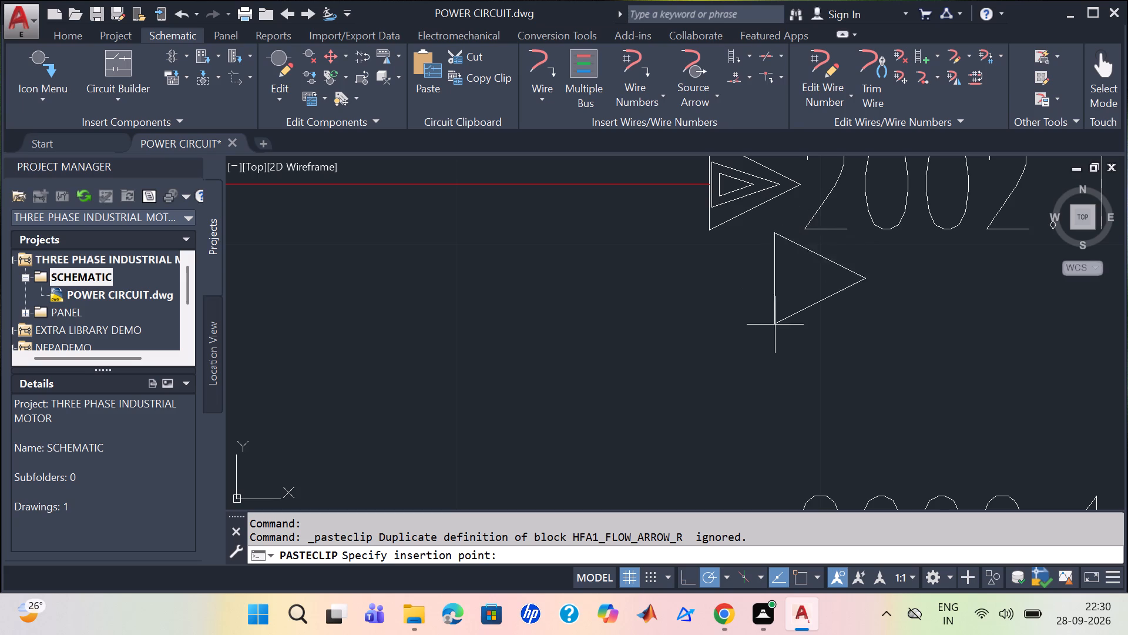
left_click(719, 361)
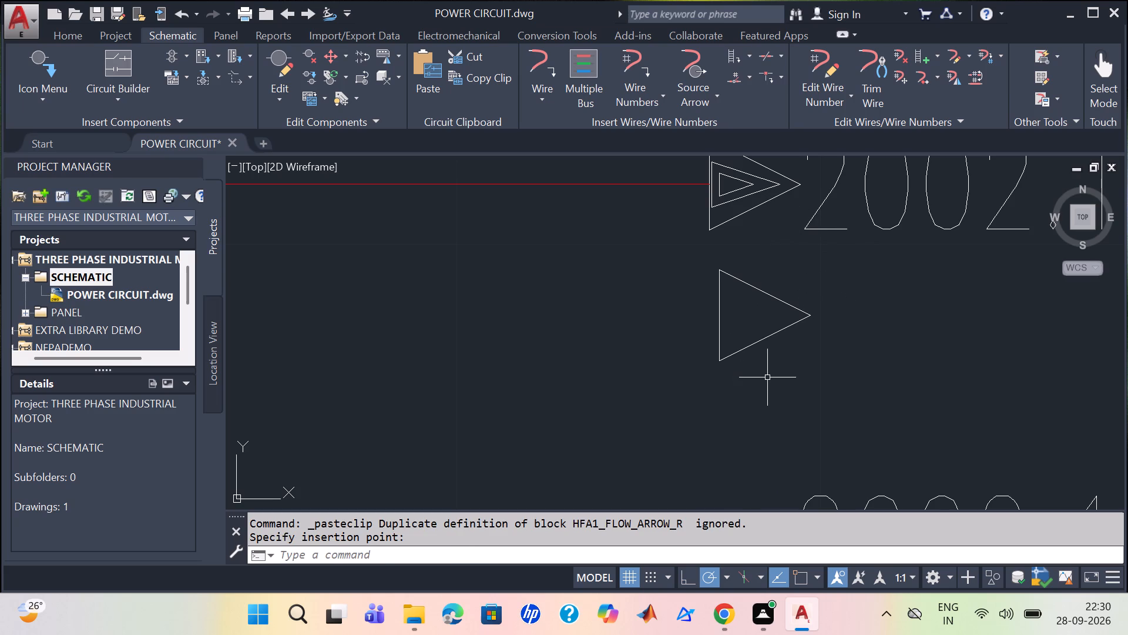
key("ctrl+v")
left_click(865, 373)
scroll(919, 327, "down", 2)
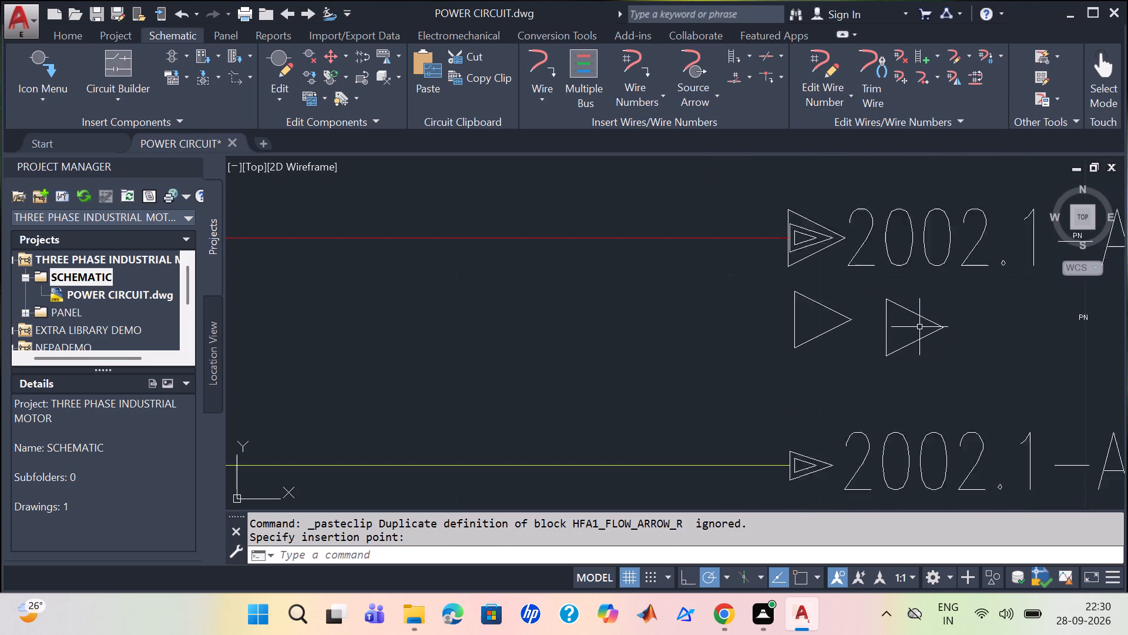
scroll(935, 347, "up", 2)
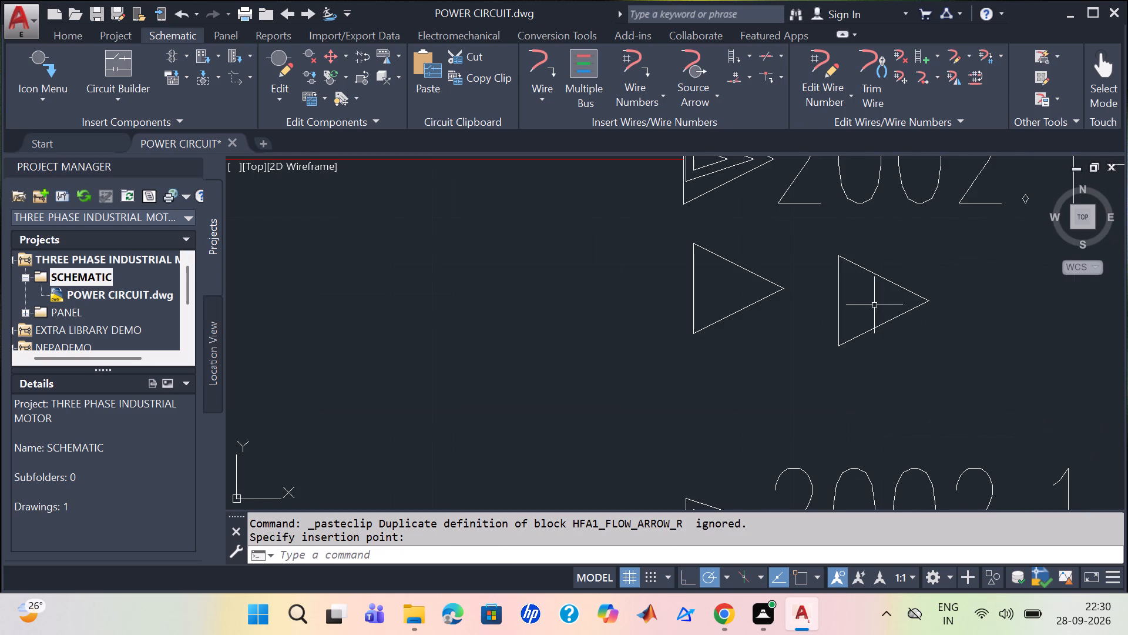
scroll(874, 302, "down", 1)
Delete the original flow arrow overlapping the red wire's source arrow.
left_click(782, 226)
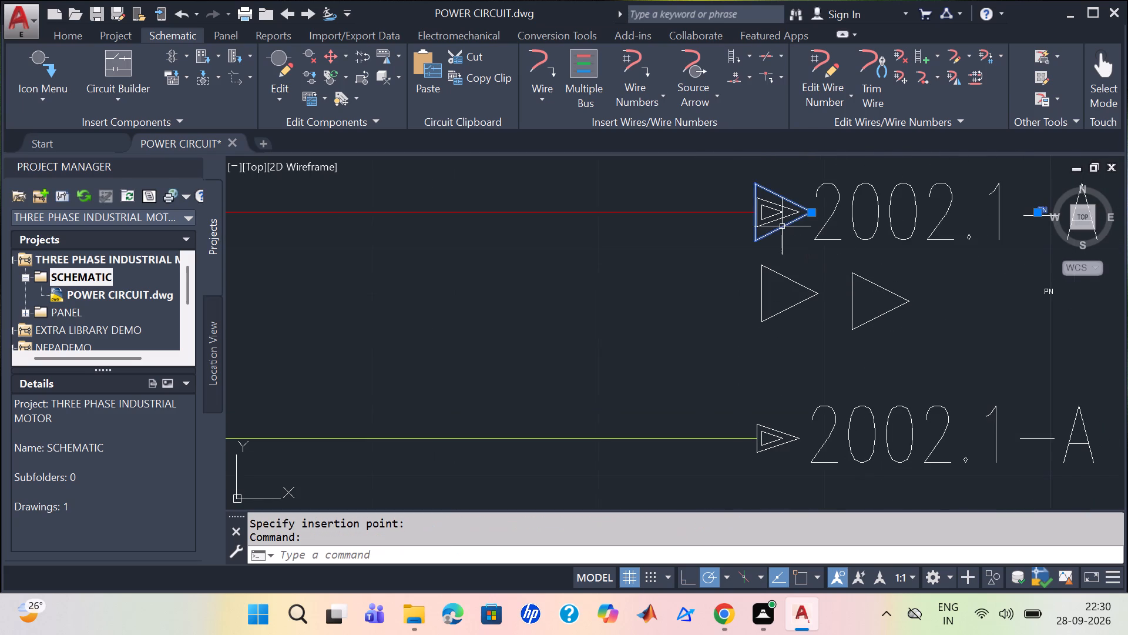
key("Delete")
scroll(824, 362, "up", 2)
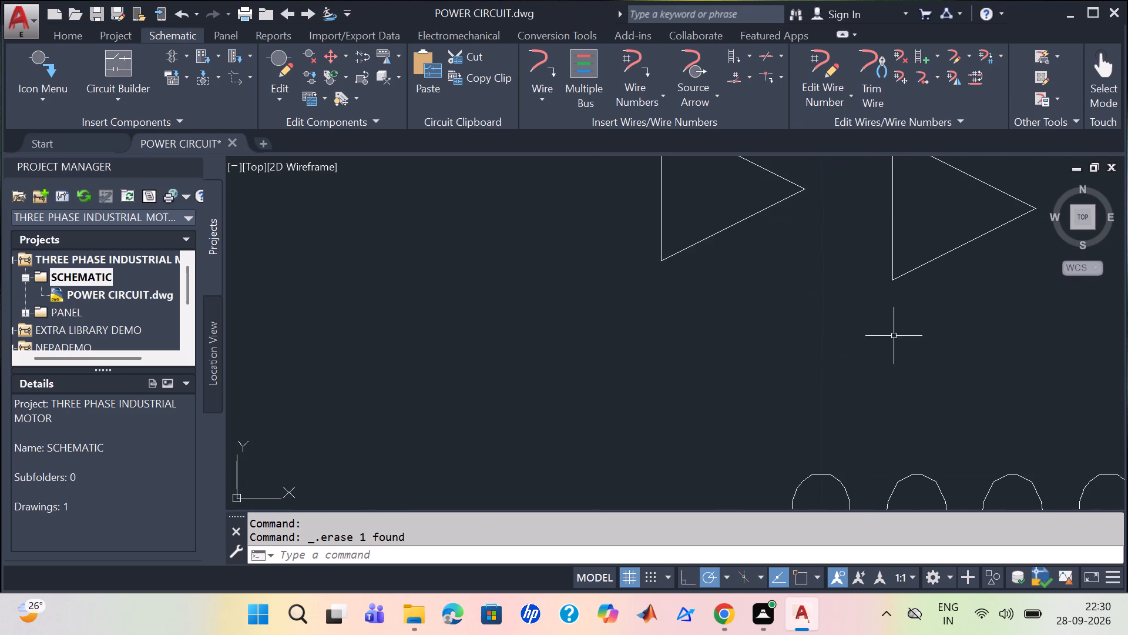
scroll(881, 300, "down", 2)
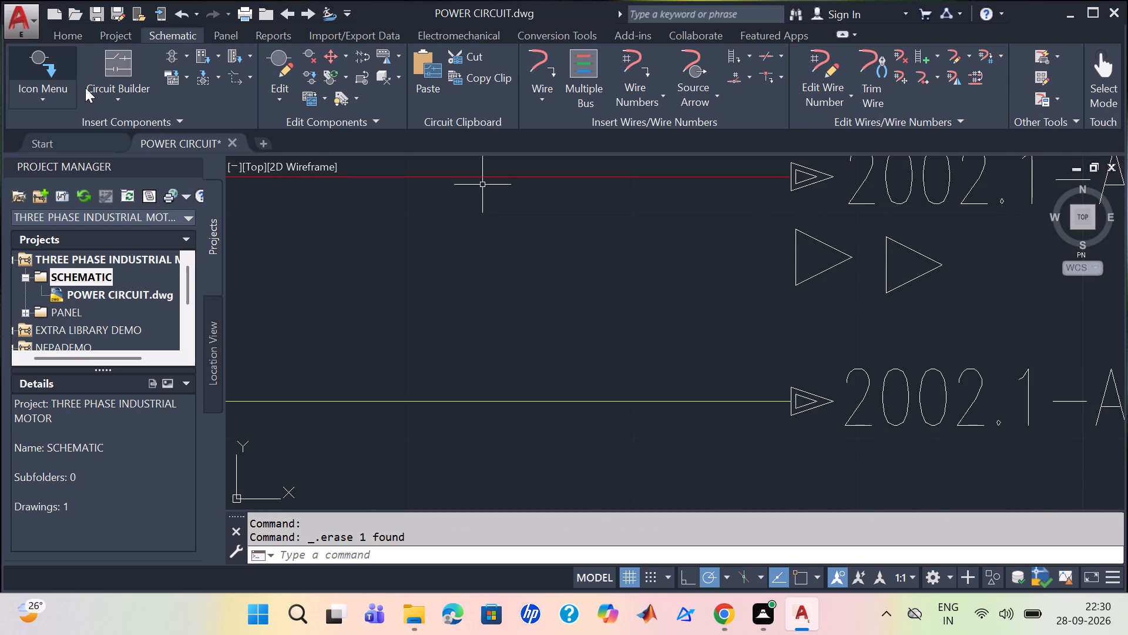
Look through the Circuit Builder, multiple-insert component and WBlocked or saved circuit options.
left_click(140, 97)
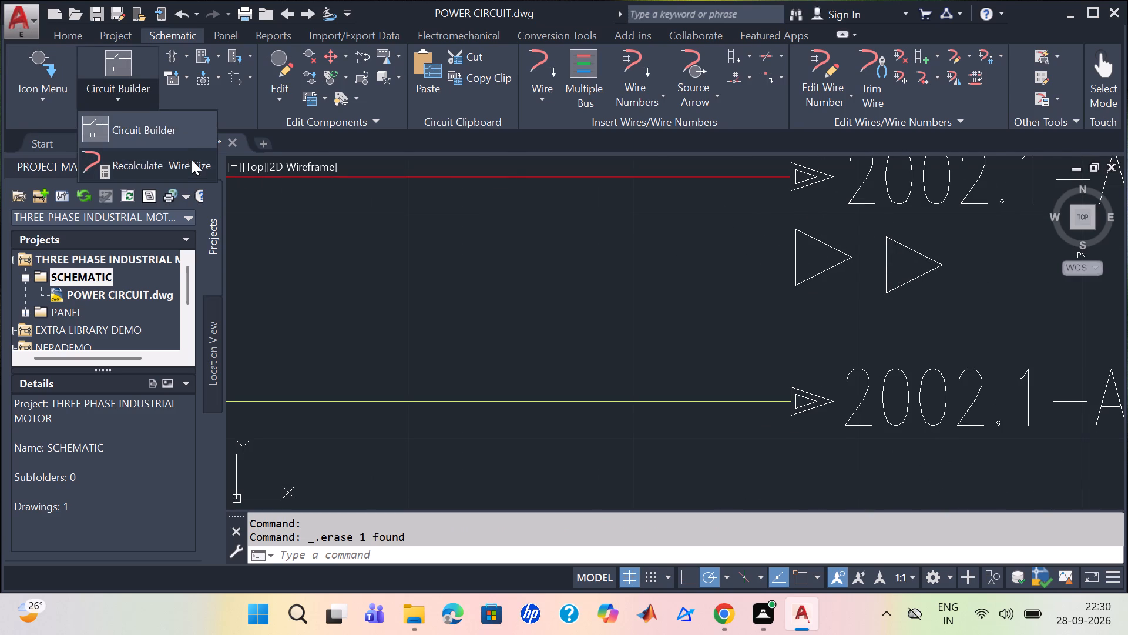
left_click(181, 59)
left_click(186, 58)
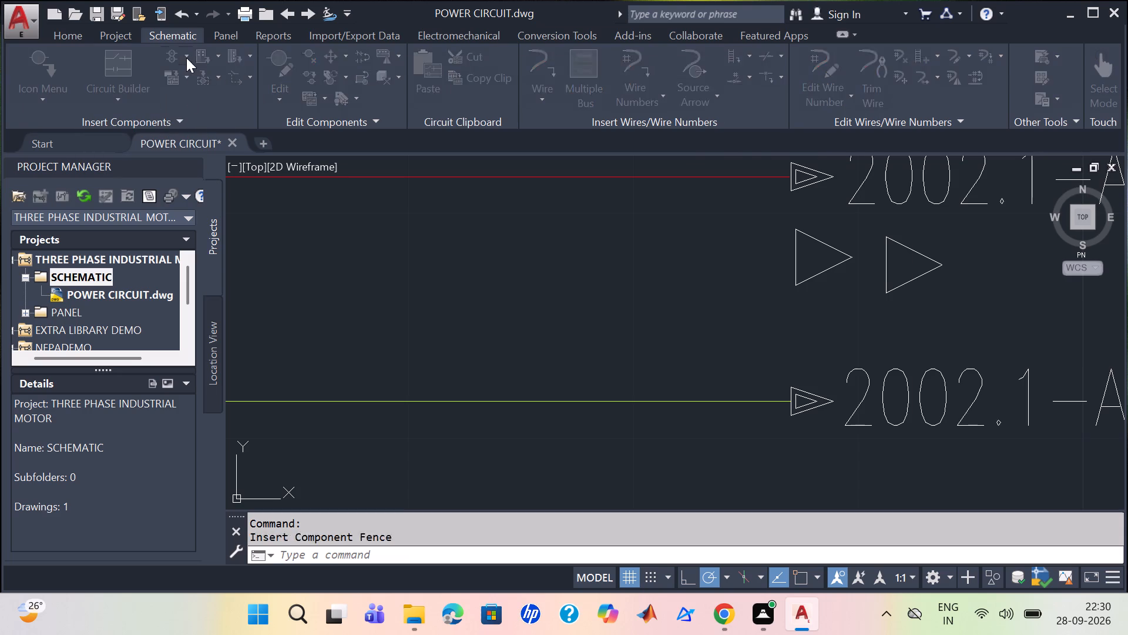
left_click(925, 49)
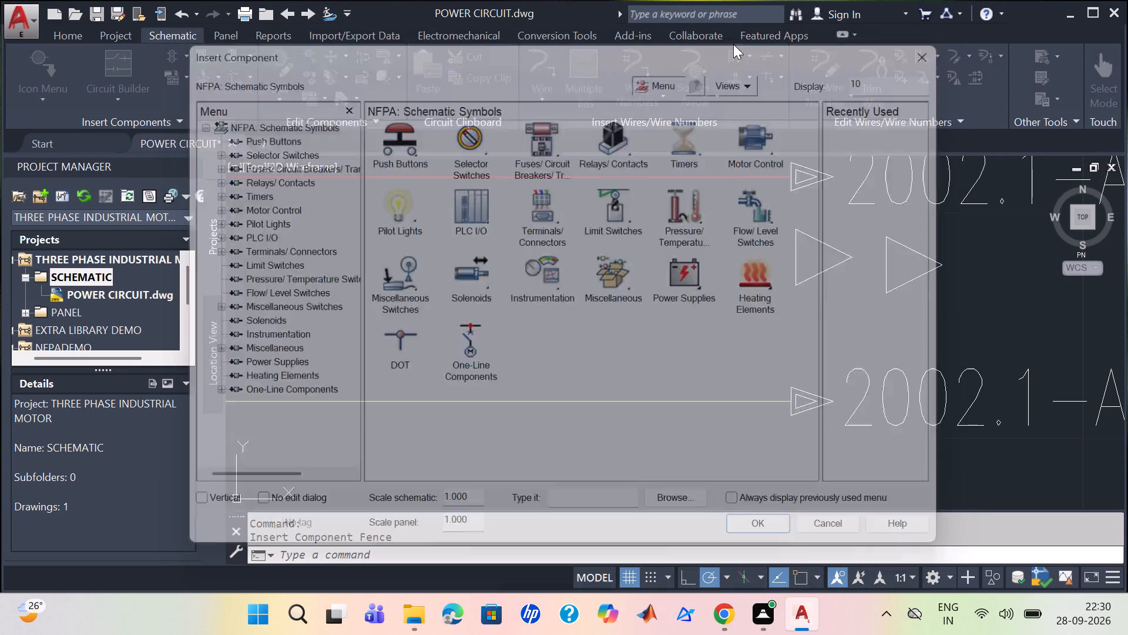
left_click(184, 56)
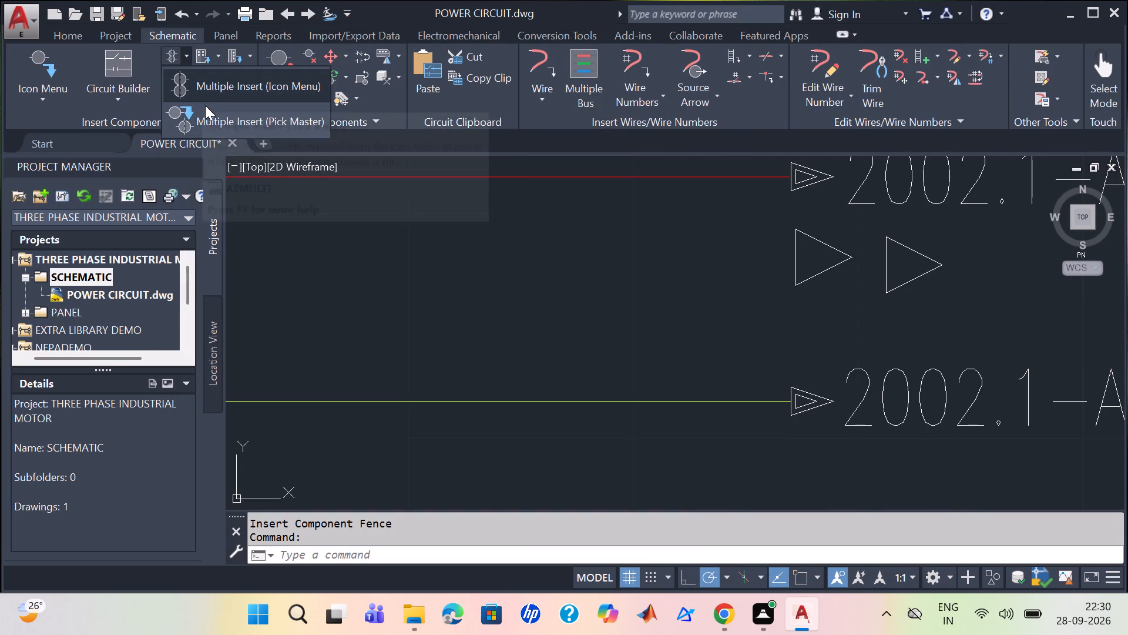
left_click(234, 93)
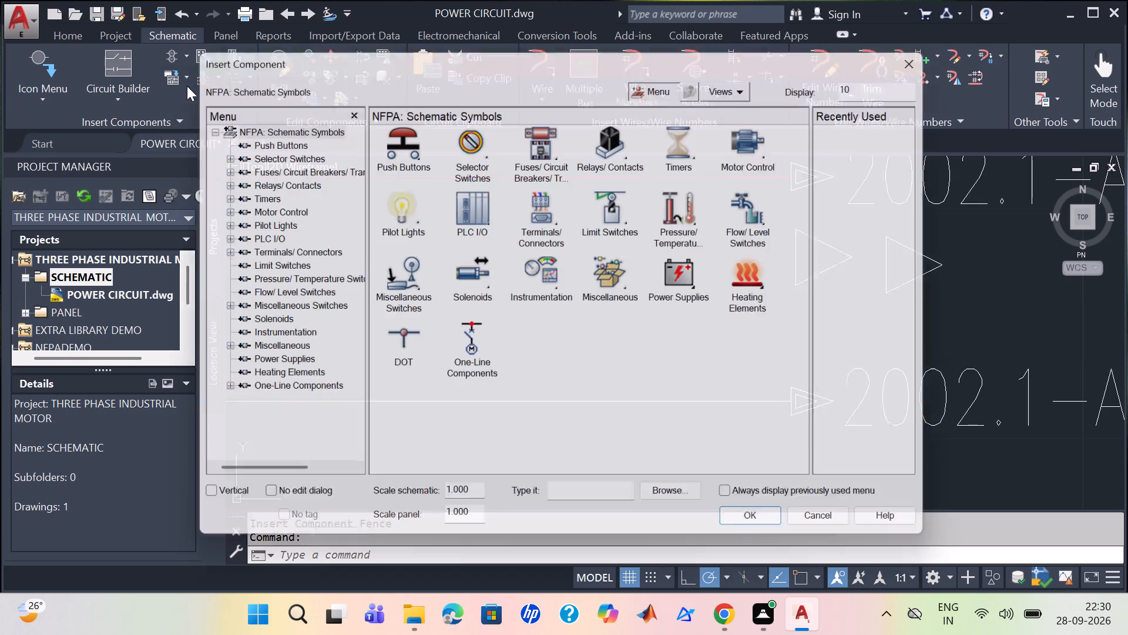
left_click(187, 85)
left_click(934, 57)
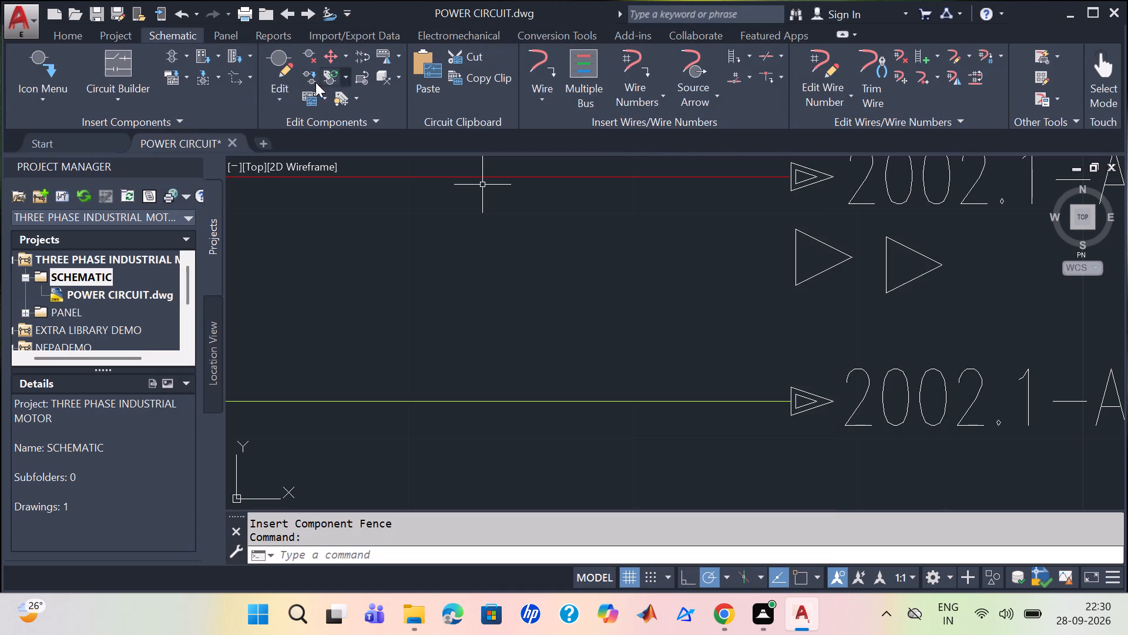
left_click(192, 82)
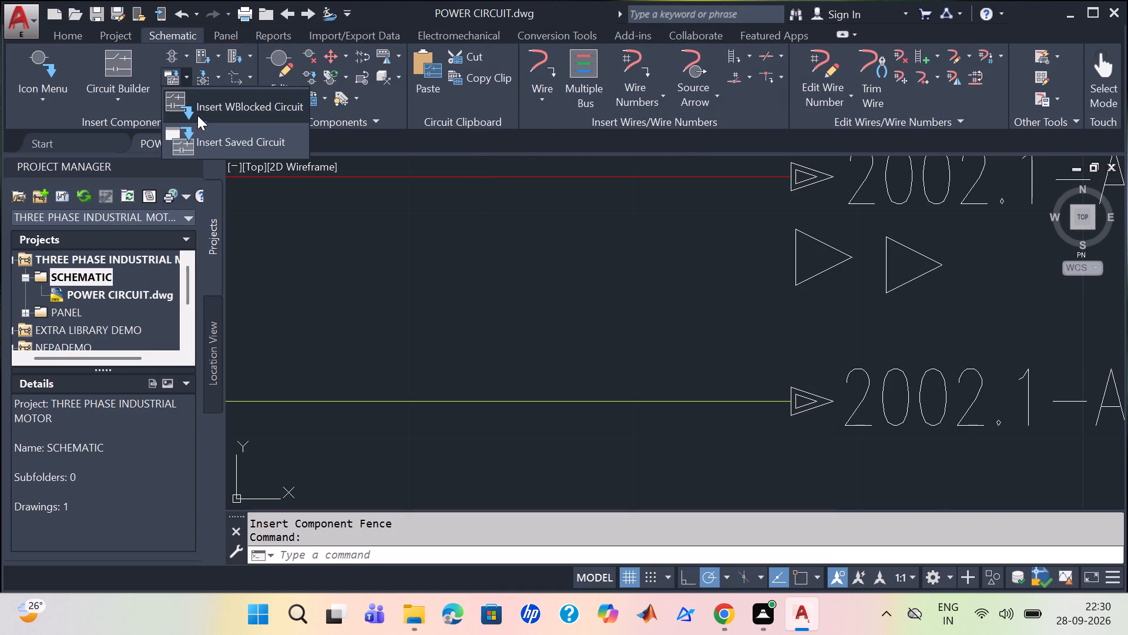
left_click(208, 113)
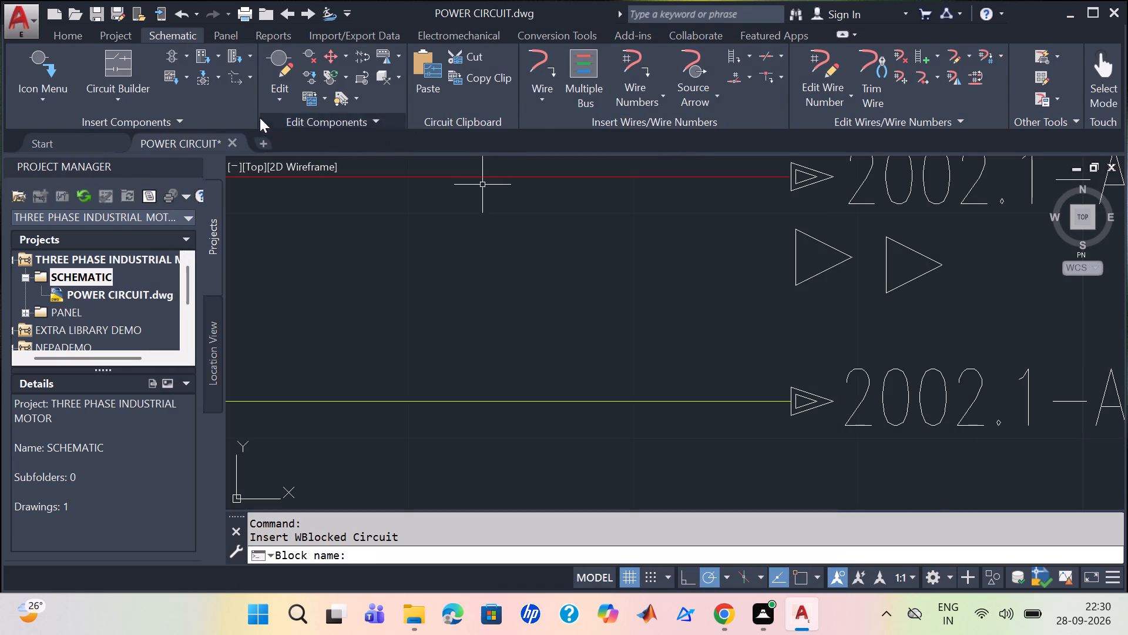
left_click(190, 80)
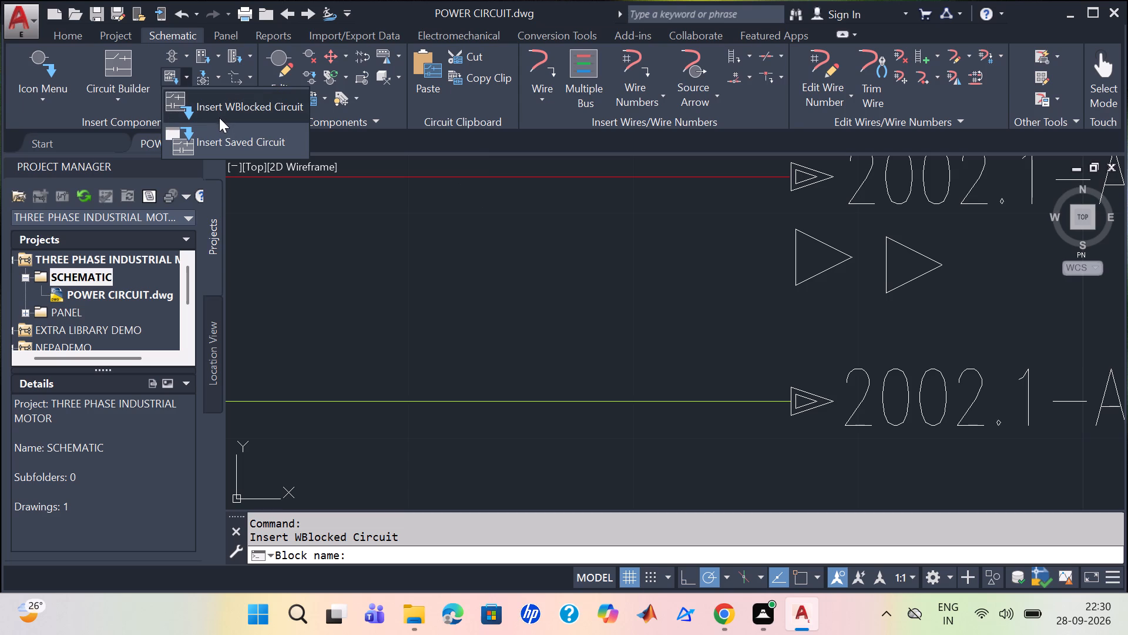
double_click(218, 117)
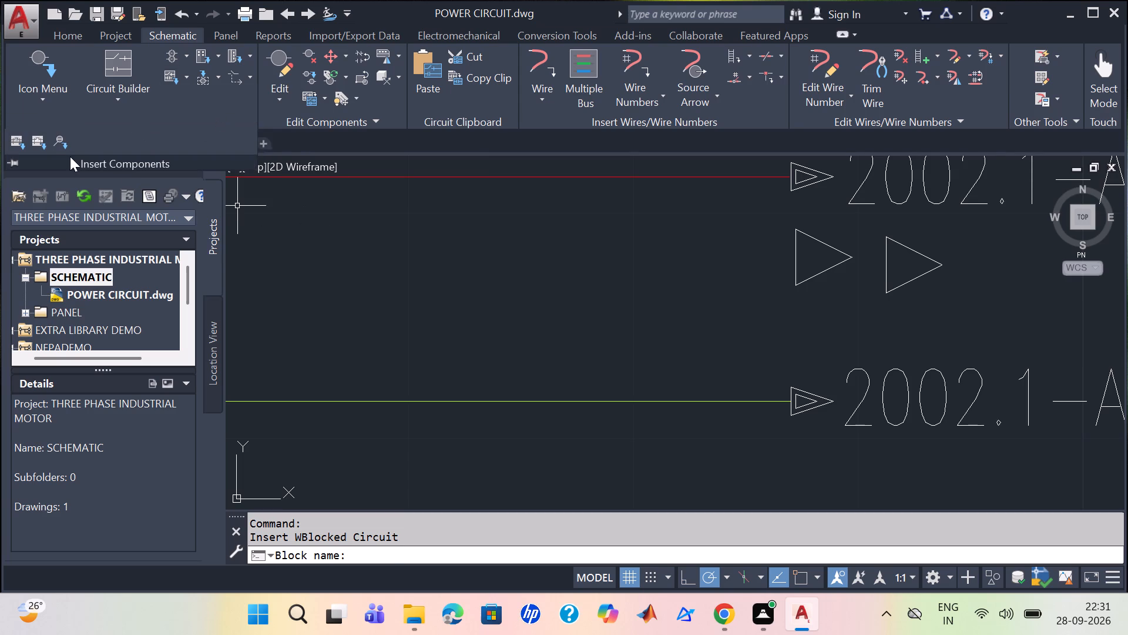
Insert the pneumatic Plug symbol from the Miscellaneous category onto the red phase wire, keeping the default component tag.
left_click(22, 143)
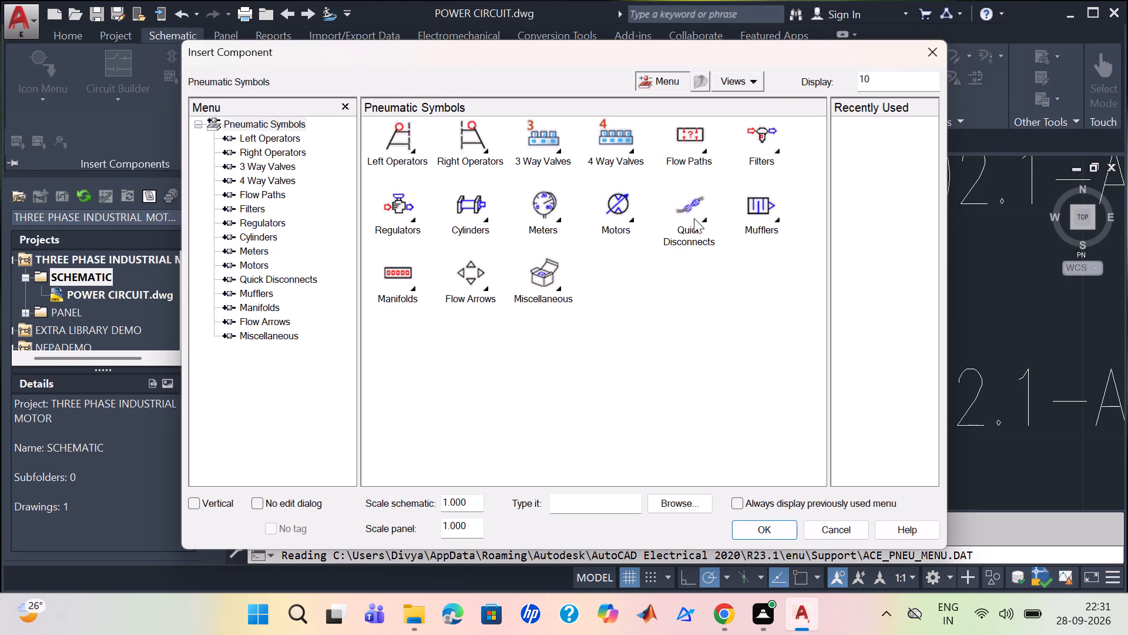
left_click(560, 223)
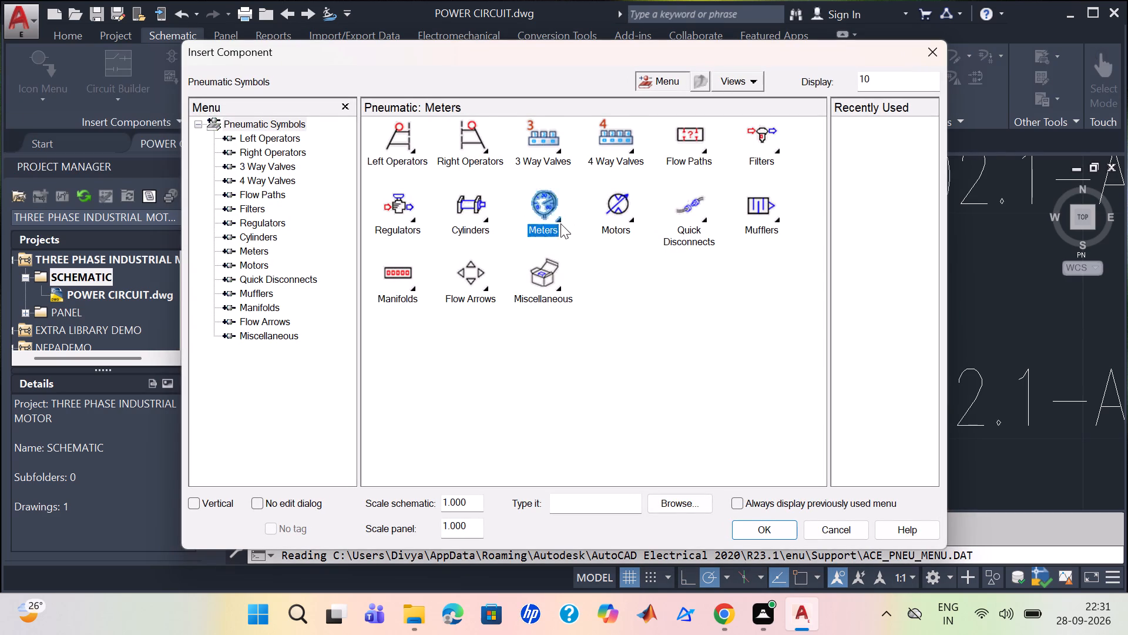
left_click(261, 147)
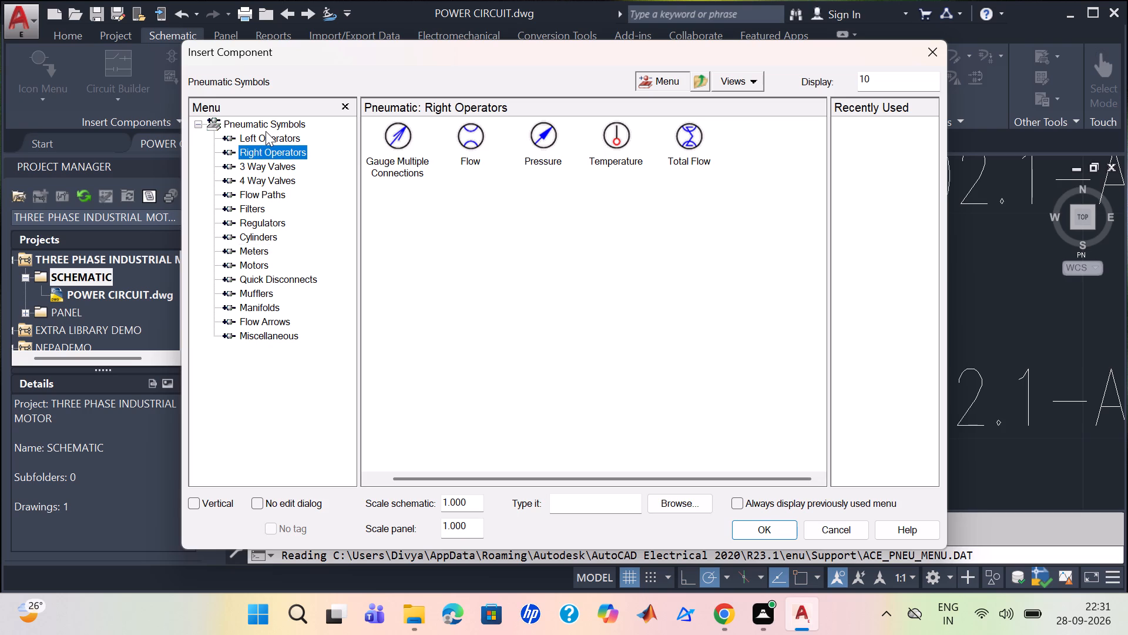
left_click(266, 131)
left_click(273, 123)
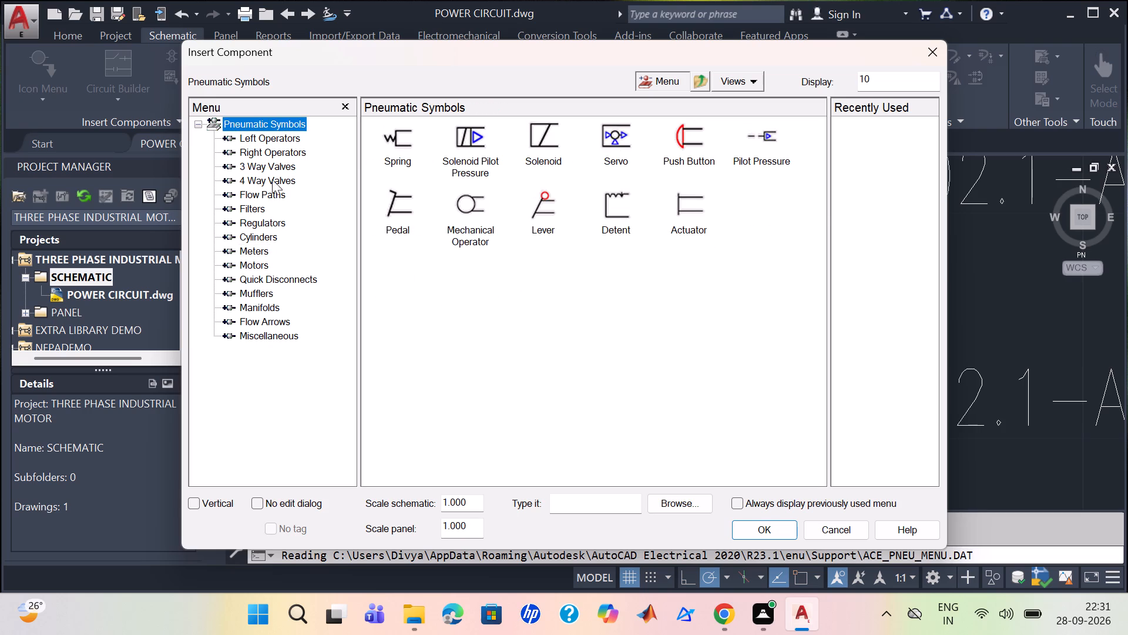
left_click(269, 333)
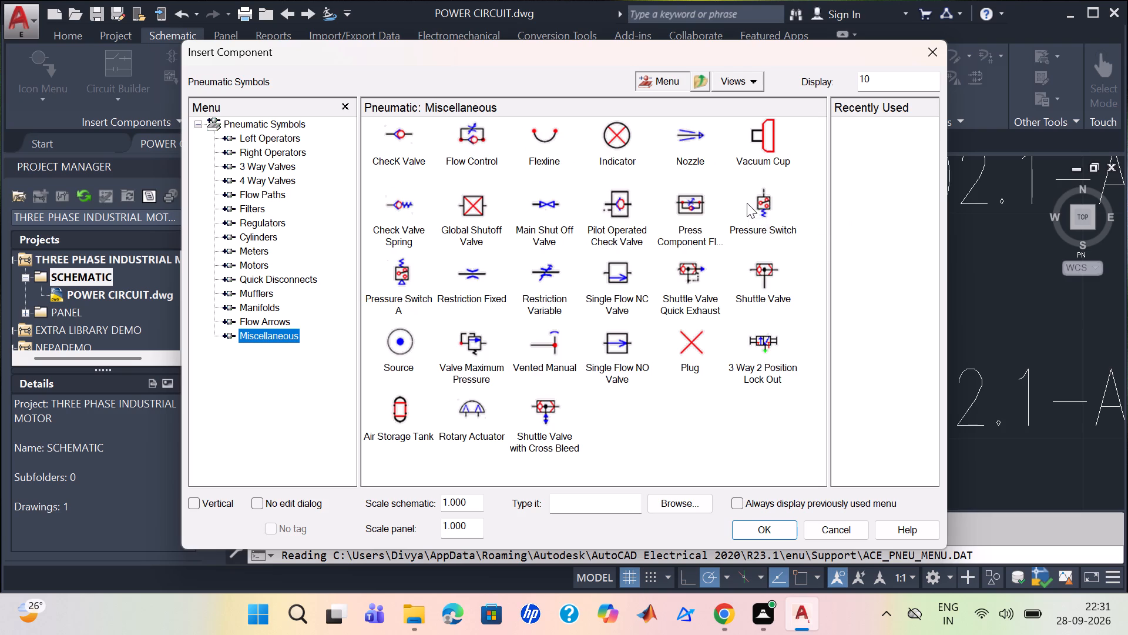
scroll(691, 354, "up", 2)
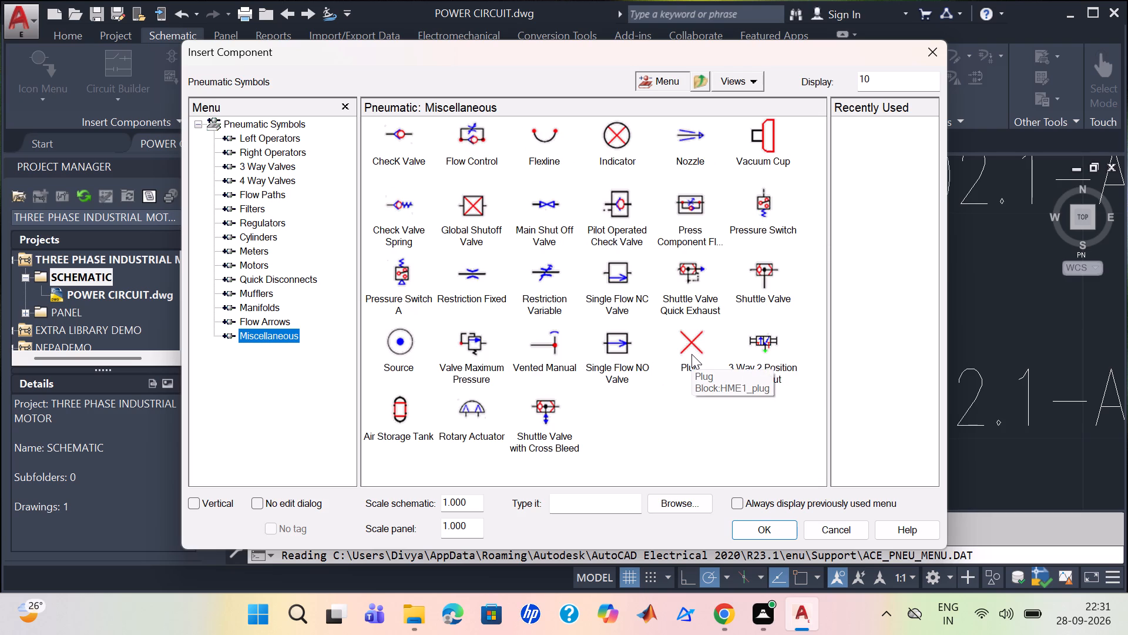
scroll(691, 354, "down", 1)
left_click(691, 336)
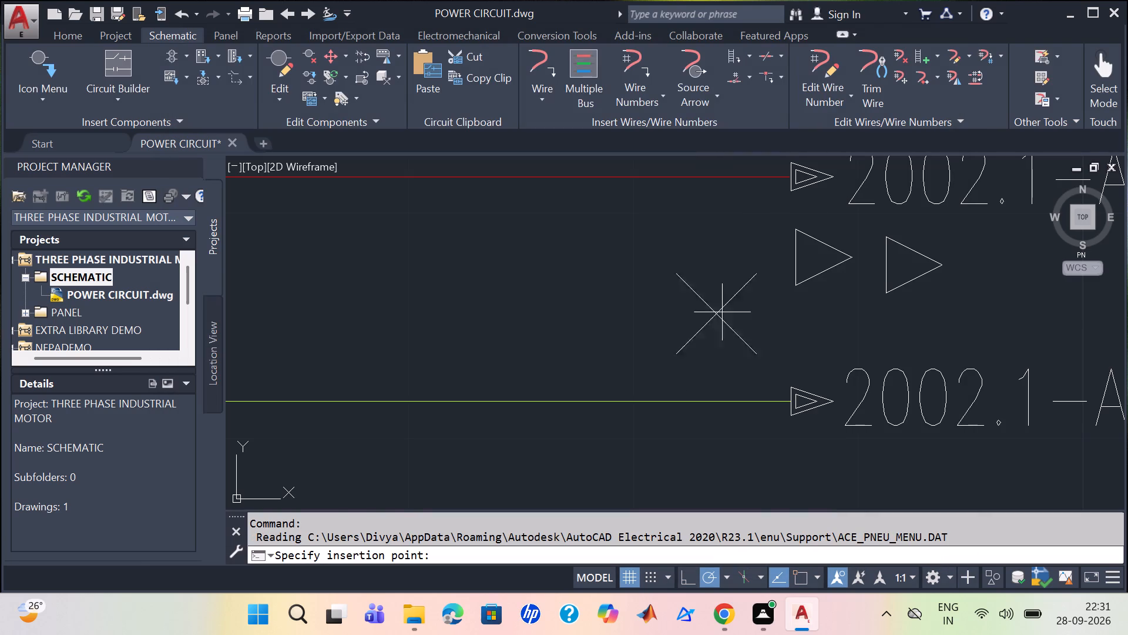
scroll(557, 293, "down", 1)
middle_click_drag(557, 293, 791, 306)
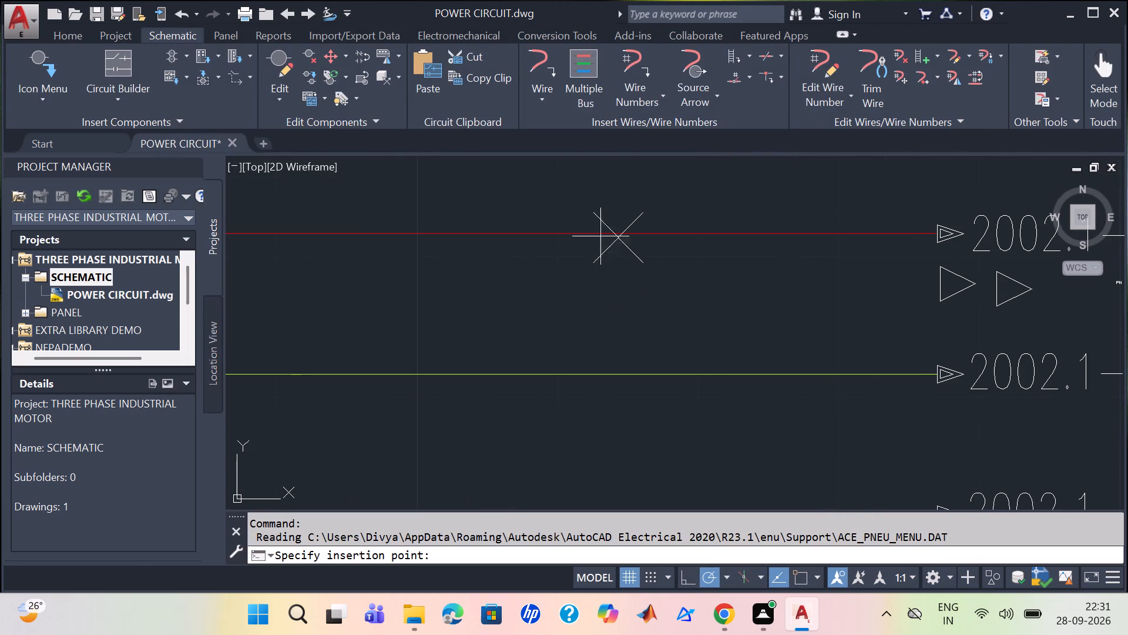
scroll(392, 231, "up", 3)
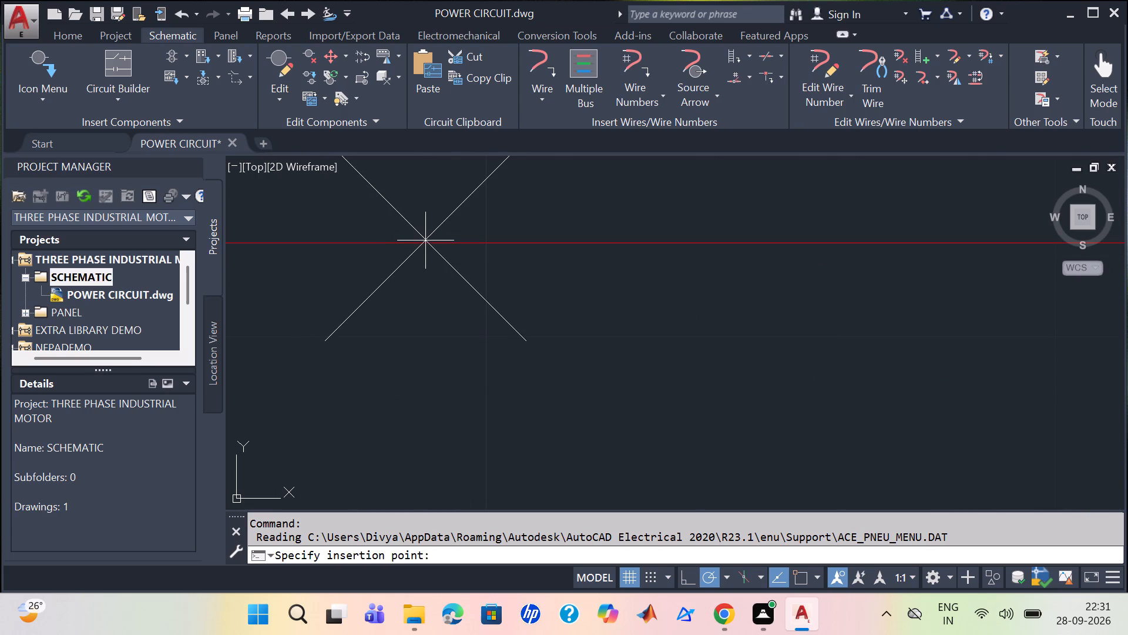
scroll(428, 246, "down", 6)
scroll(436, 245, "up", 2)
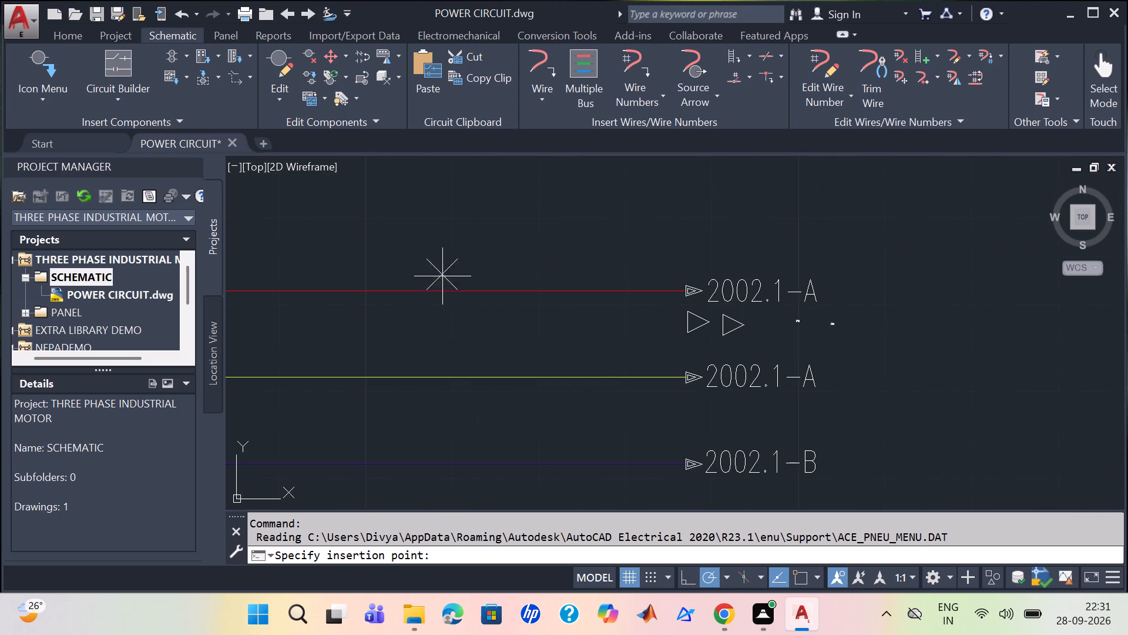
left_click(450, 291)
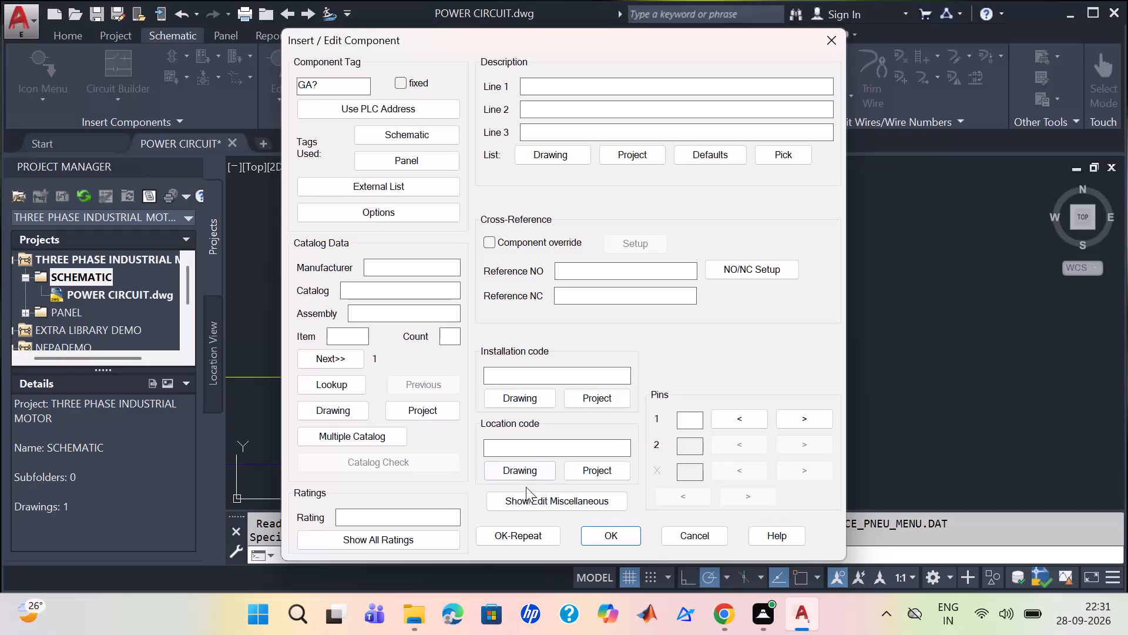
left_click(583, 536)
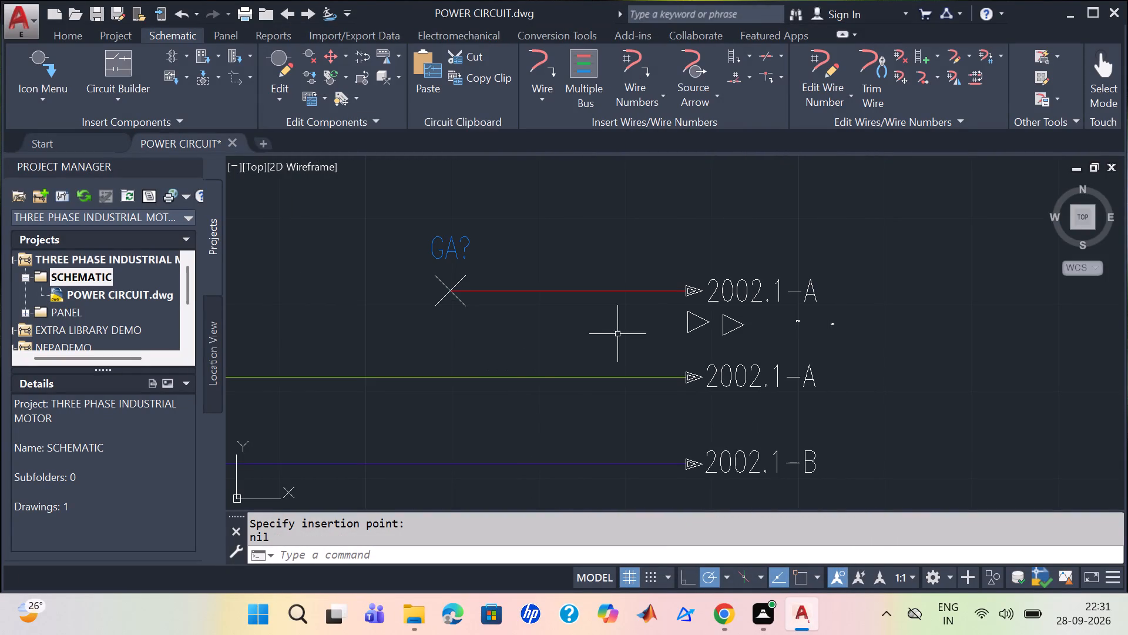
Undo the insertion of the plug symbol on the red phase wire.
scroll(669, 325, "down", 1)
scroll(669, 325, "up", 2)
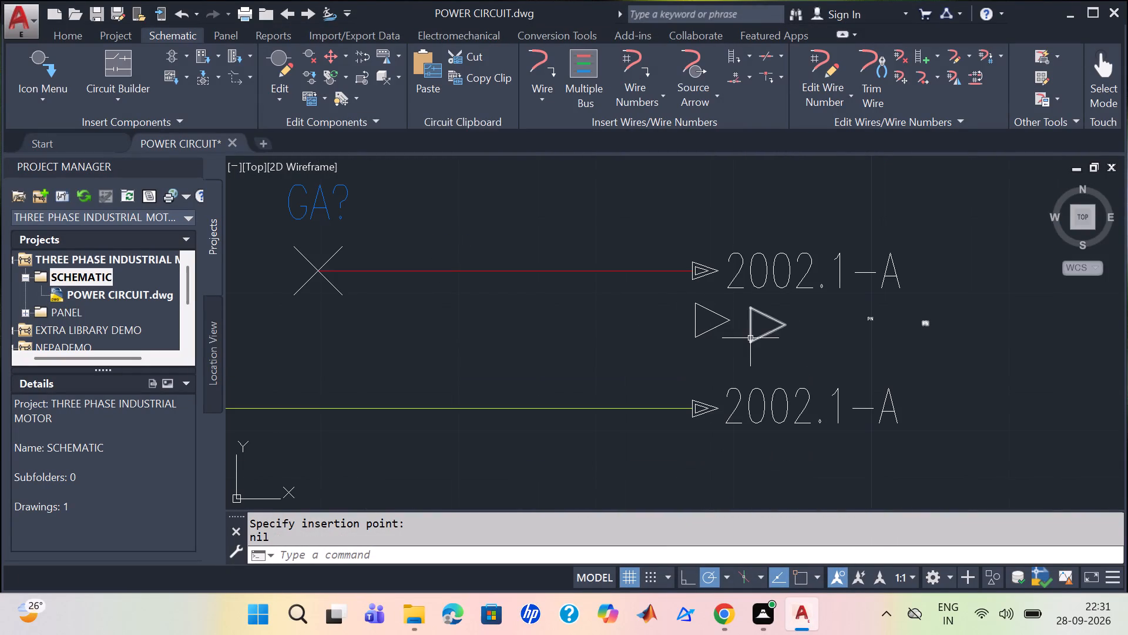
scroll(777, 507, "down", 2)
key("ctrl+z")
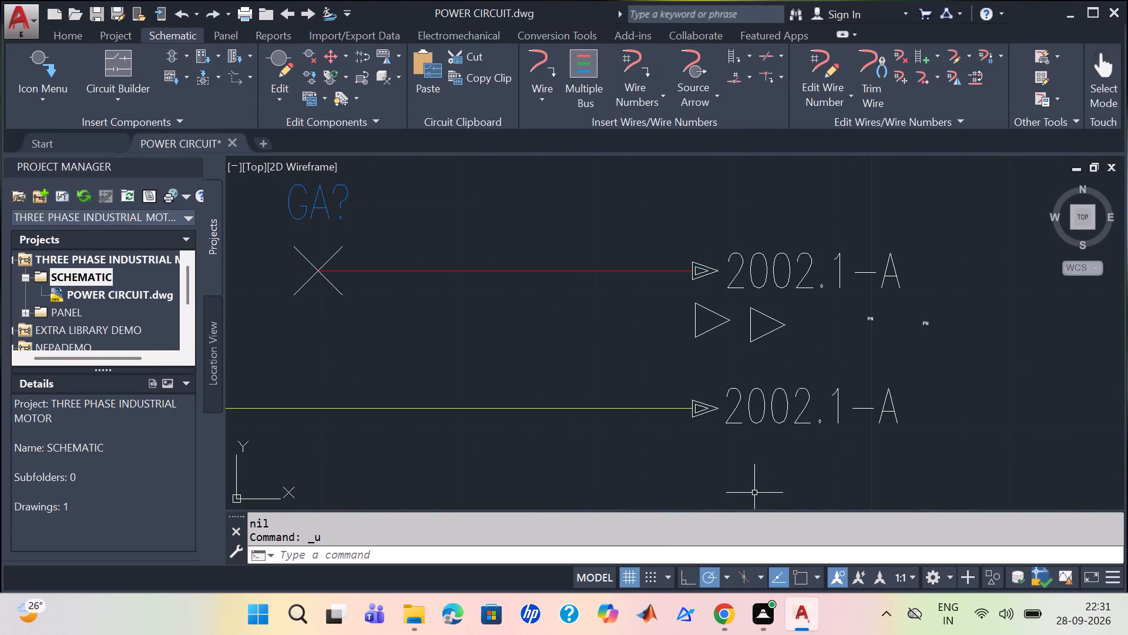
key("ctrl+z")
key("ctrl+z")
Delete the first of the two flow arrow copies between the red and yellow wire ends.
scroll(744, 490, "down", 1, "ctrl")
scroll(656, 412, "down", 3)
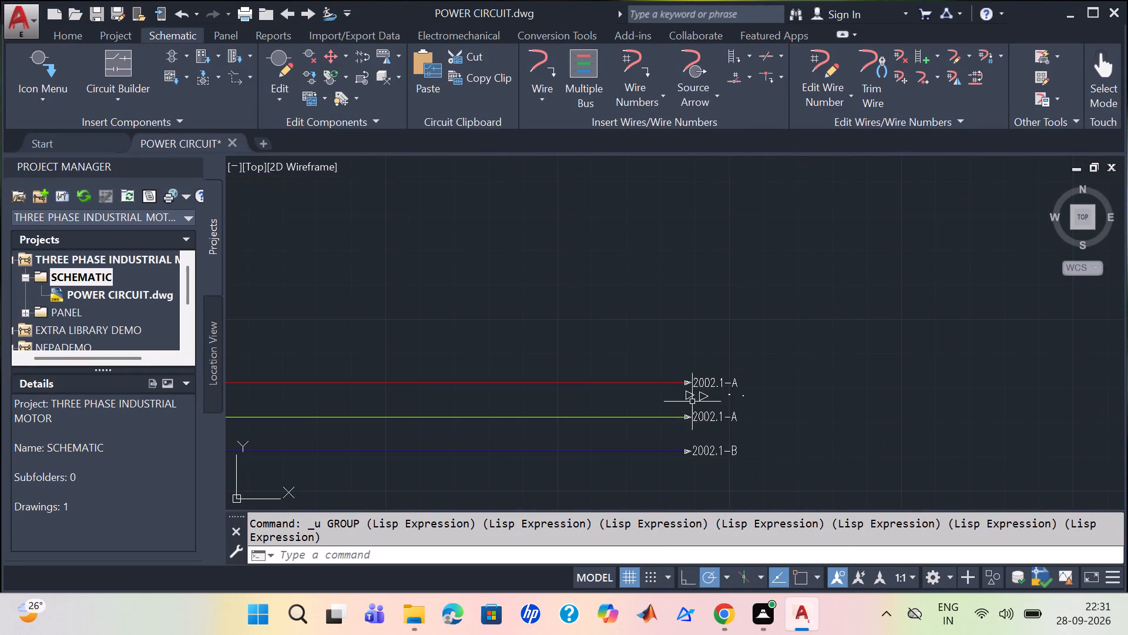
scroll(696, 419, "down", 1)
scroll(723, 408, "up", 4)
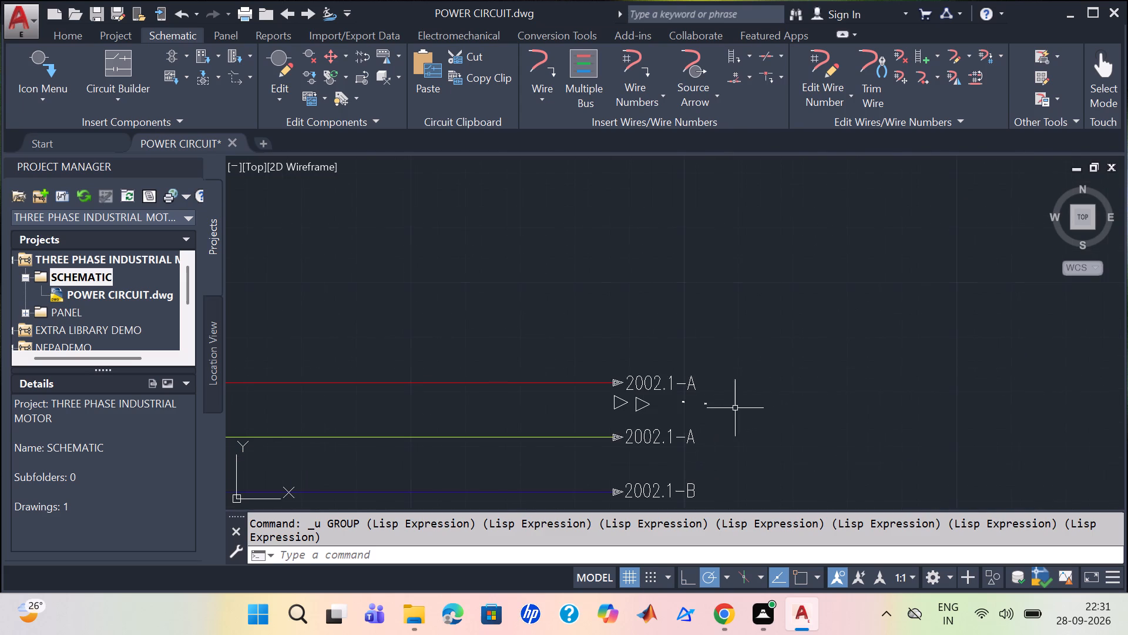
scroll(686, 412, "up", 3)
scroll(686, 412, "down", 2)
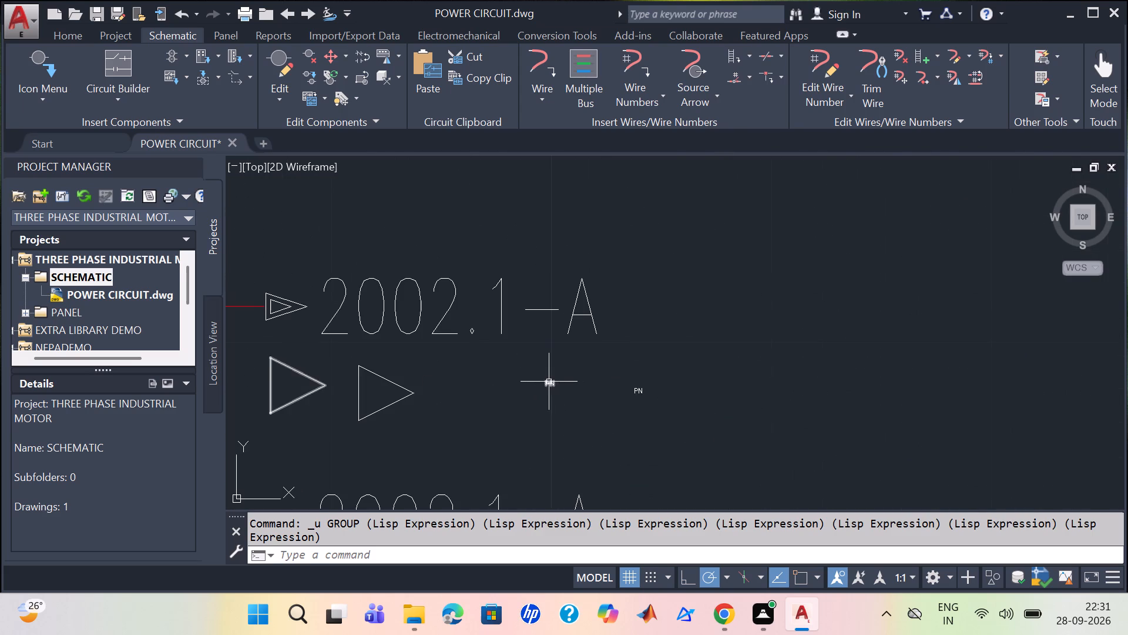
left_click(548, 382)
key("Delete")
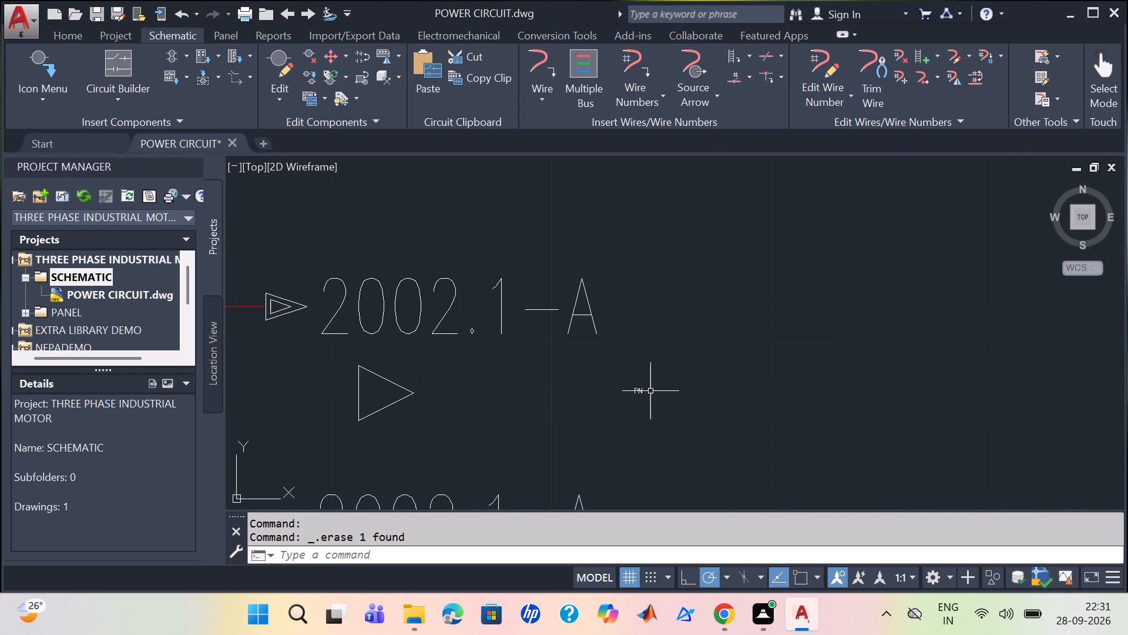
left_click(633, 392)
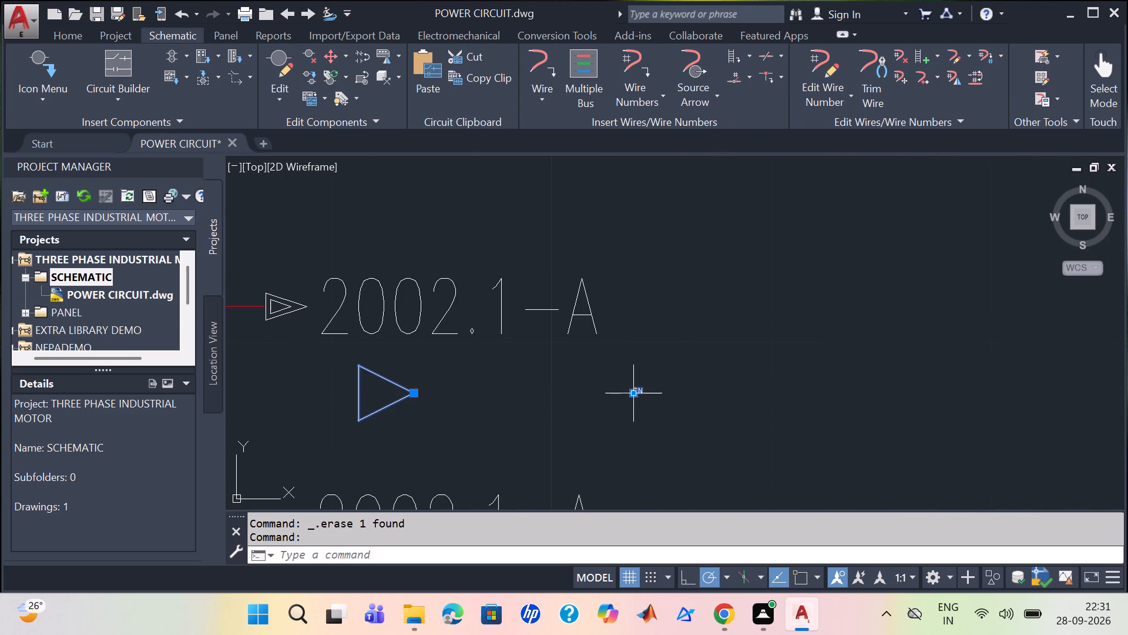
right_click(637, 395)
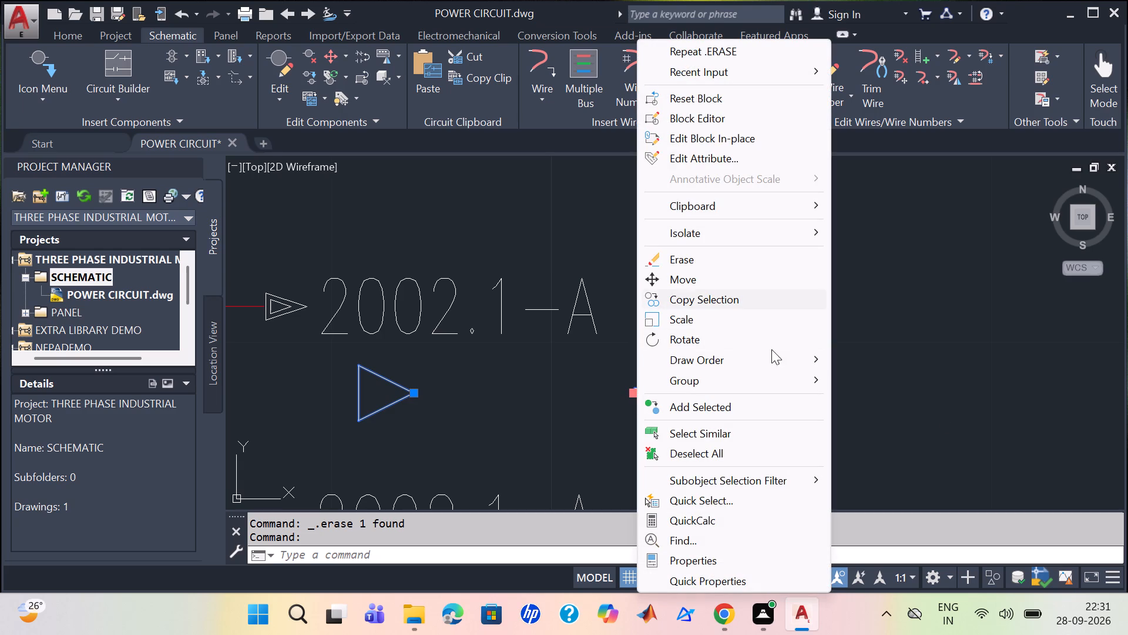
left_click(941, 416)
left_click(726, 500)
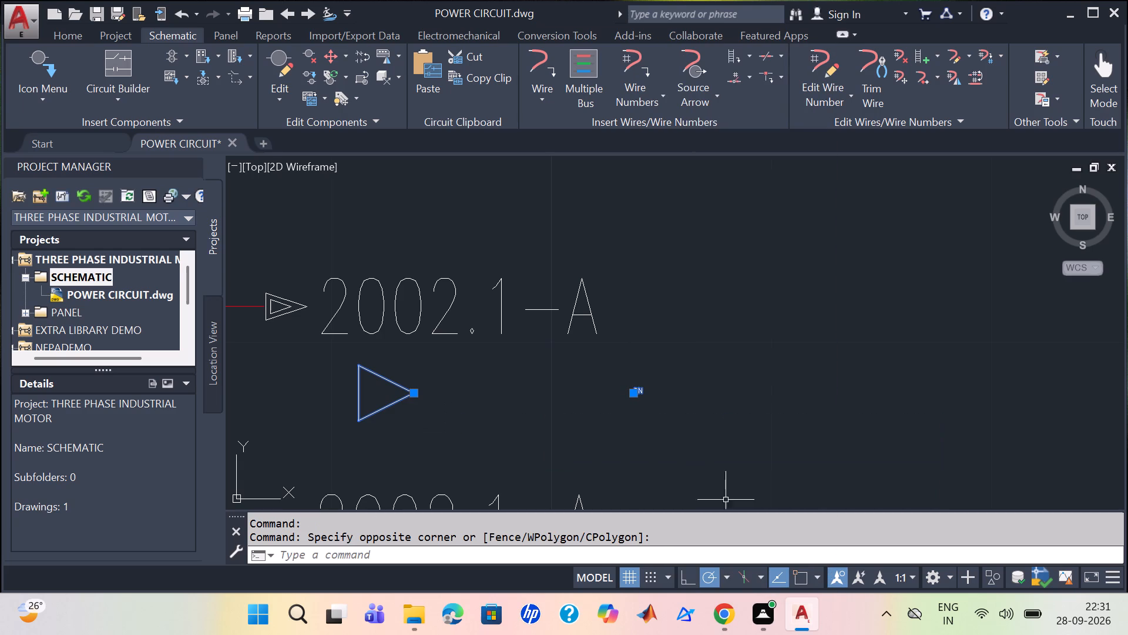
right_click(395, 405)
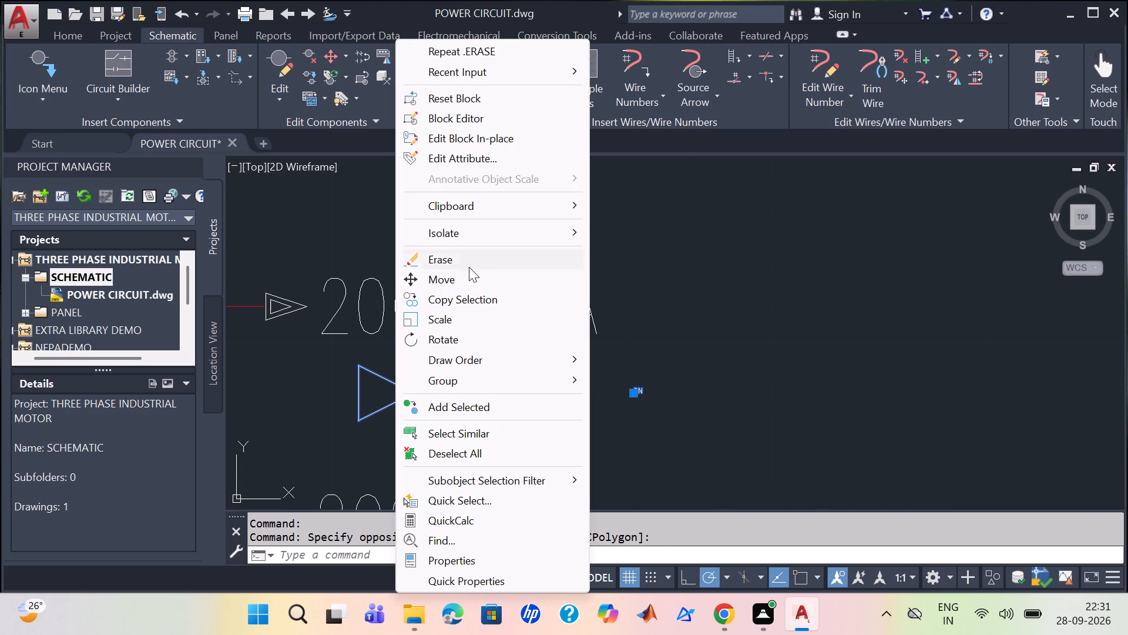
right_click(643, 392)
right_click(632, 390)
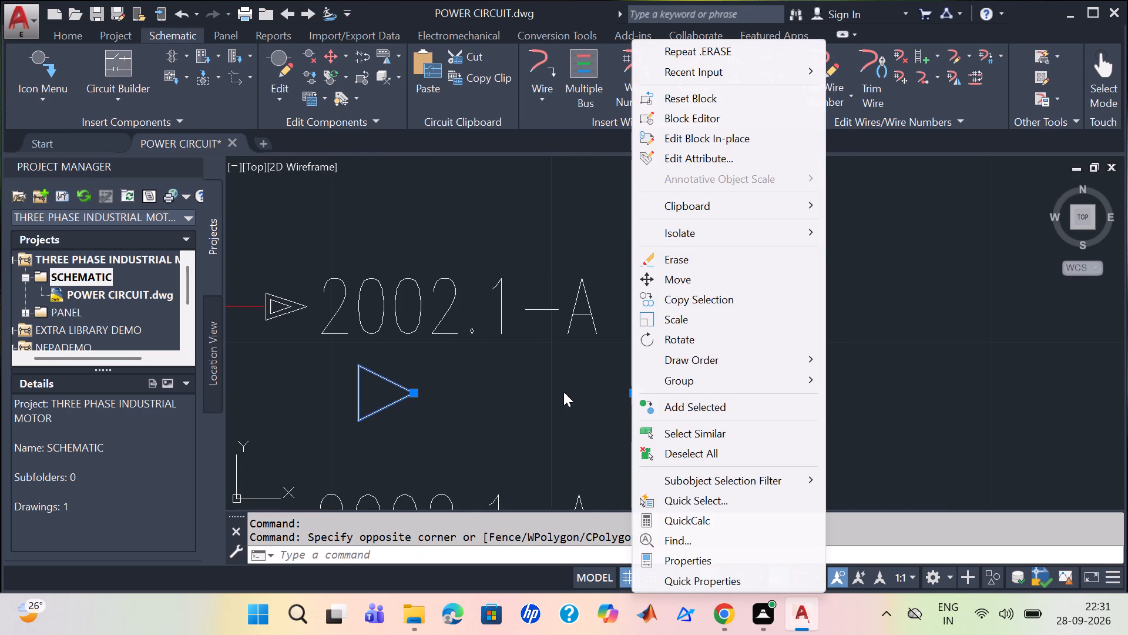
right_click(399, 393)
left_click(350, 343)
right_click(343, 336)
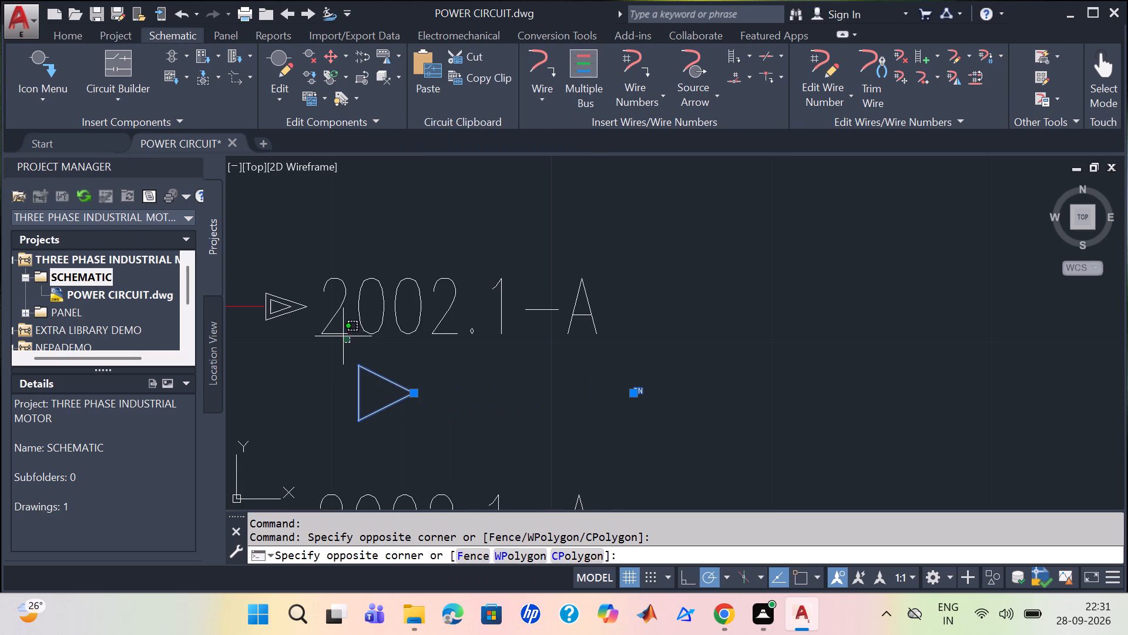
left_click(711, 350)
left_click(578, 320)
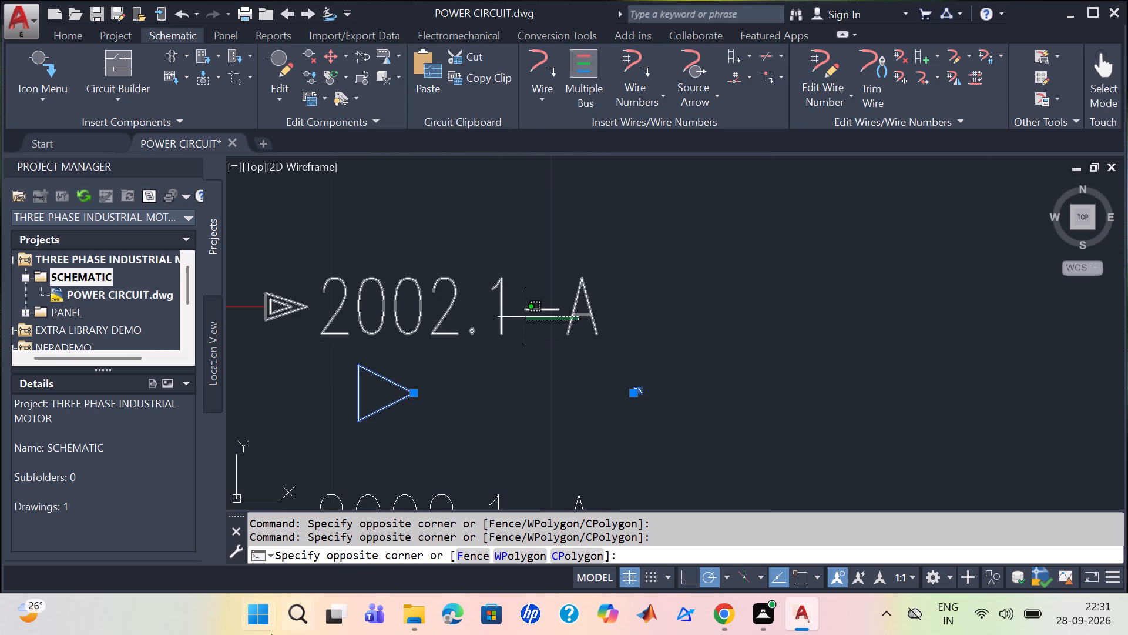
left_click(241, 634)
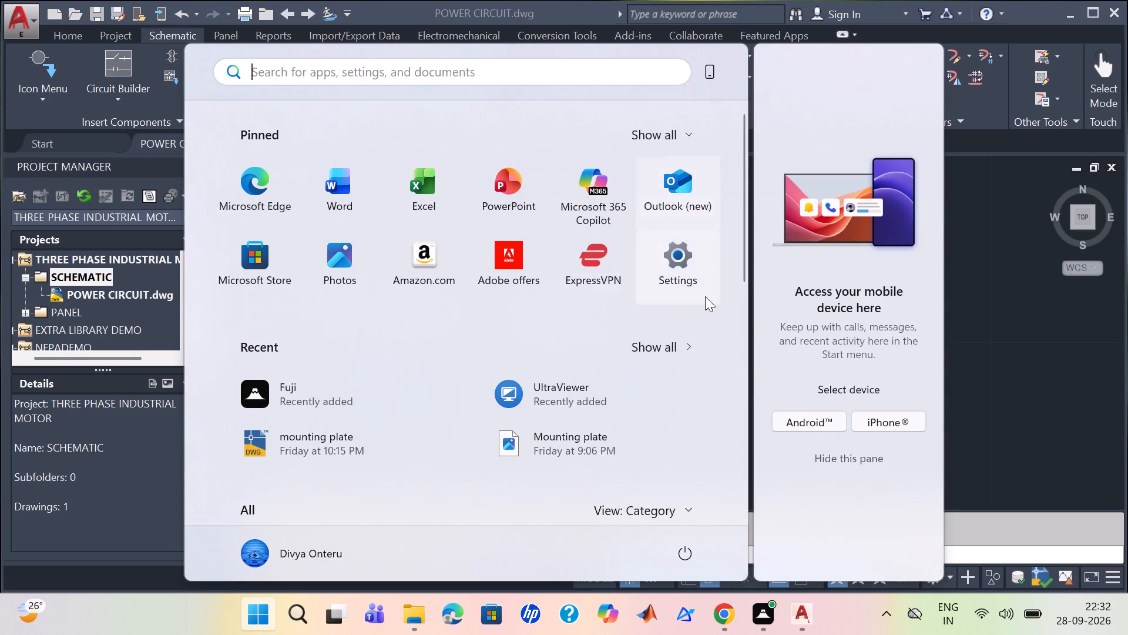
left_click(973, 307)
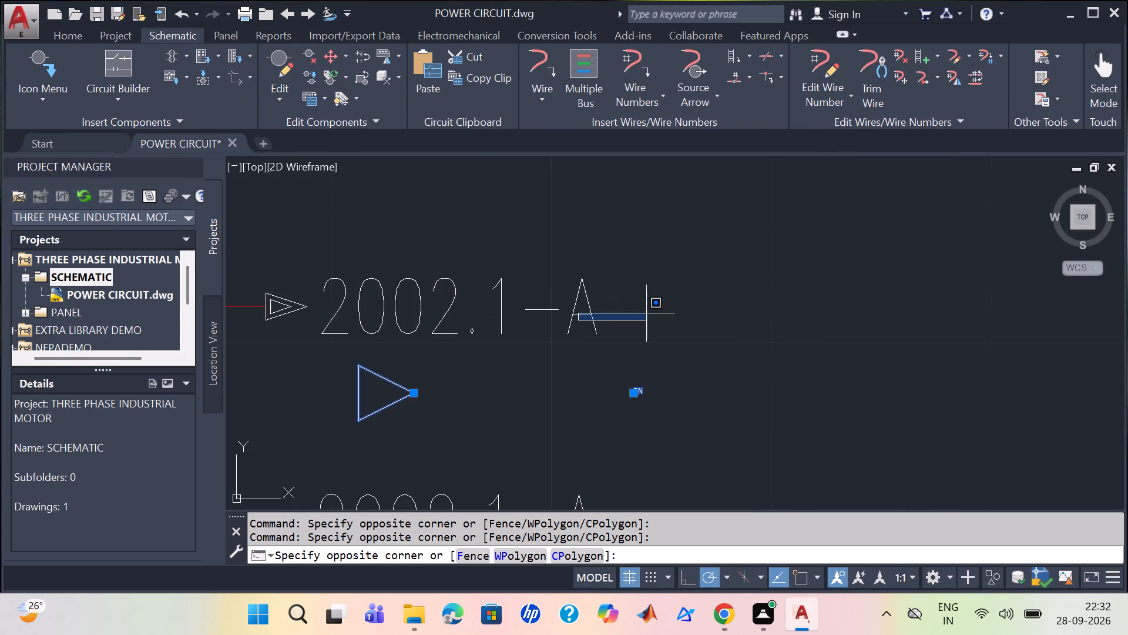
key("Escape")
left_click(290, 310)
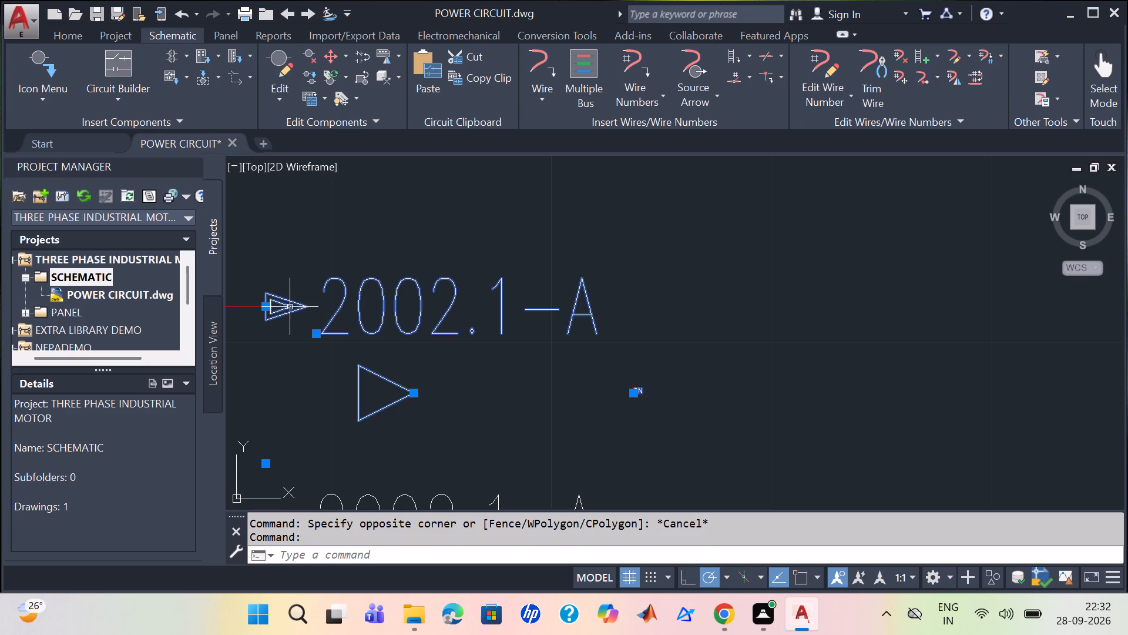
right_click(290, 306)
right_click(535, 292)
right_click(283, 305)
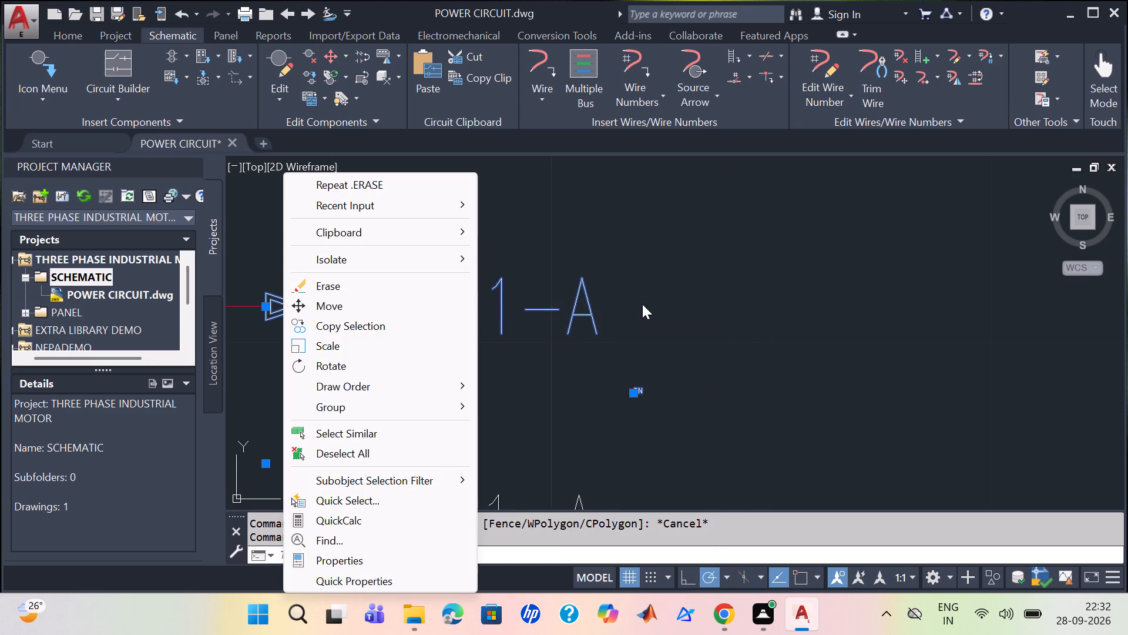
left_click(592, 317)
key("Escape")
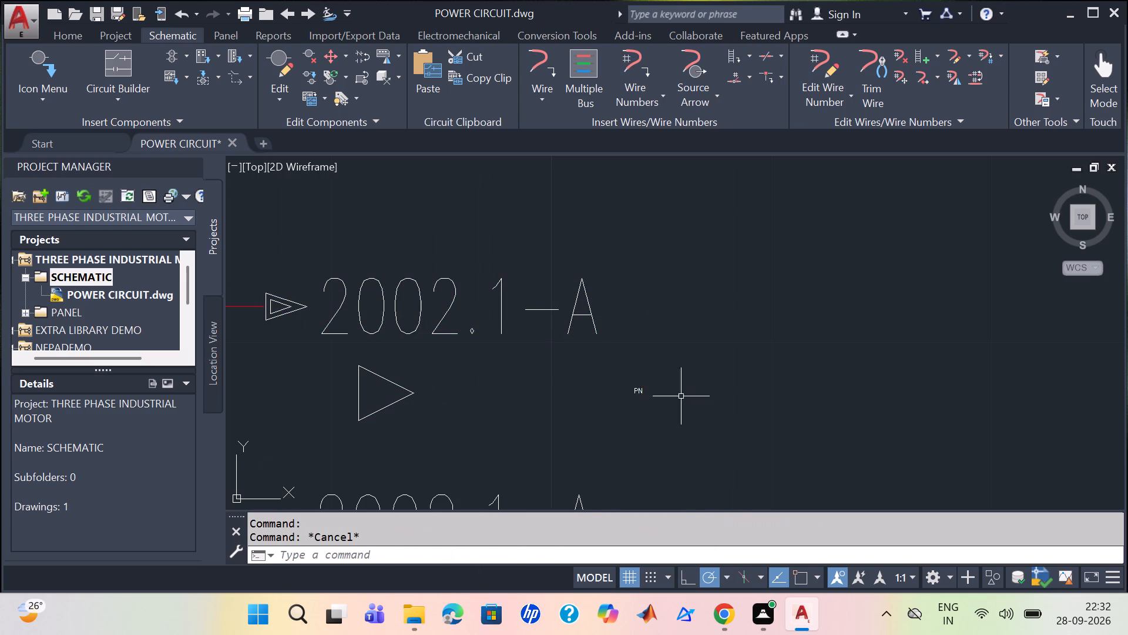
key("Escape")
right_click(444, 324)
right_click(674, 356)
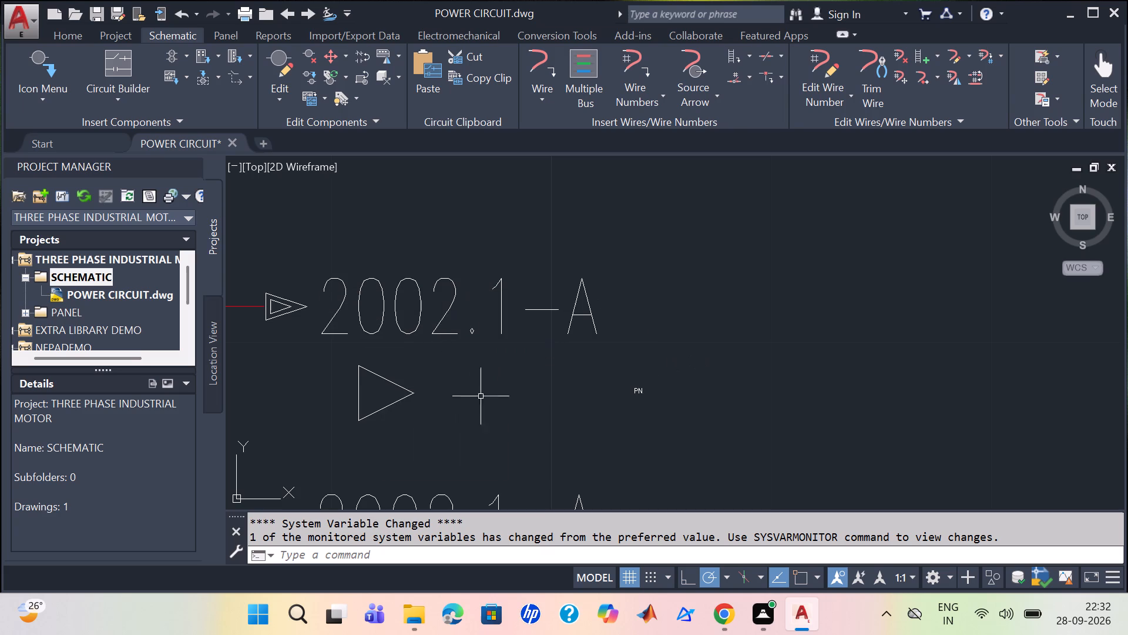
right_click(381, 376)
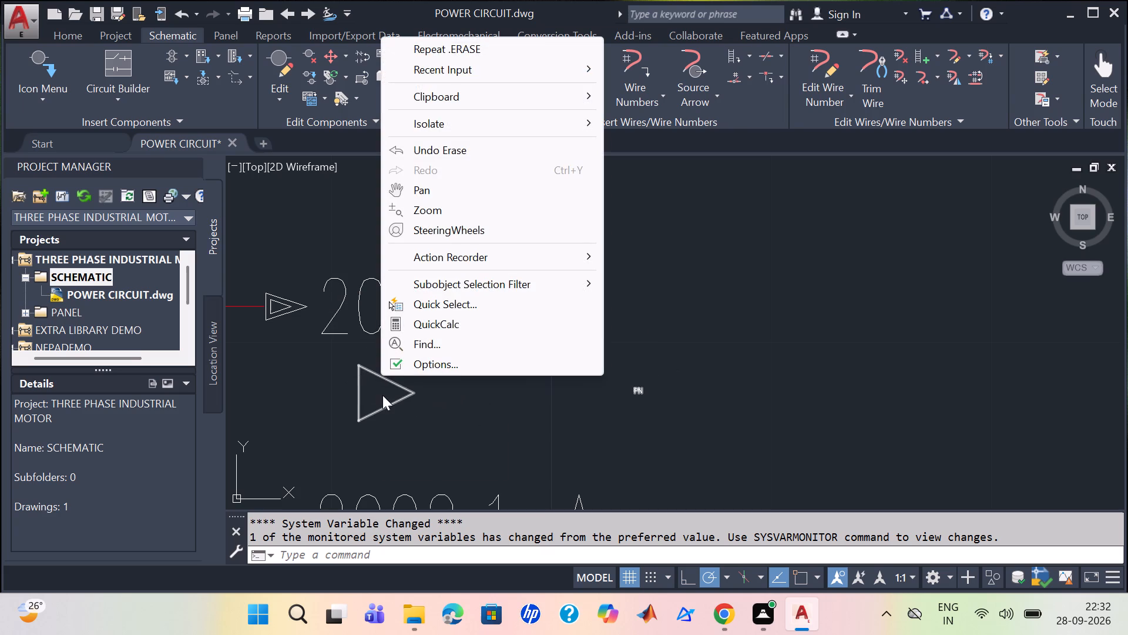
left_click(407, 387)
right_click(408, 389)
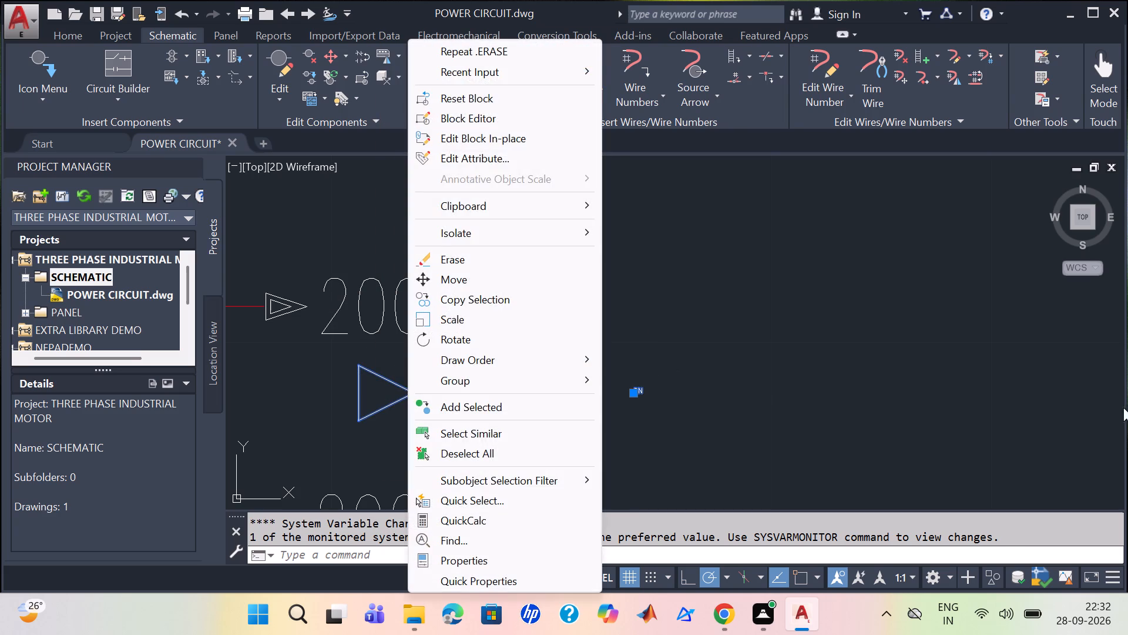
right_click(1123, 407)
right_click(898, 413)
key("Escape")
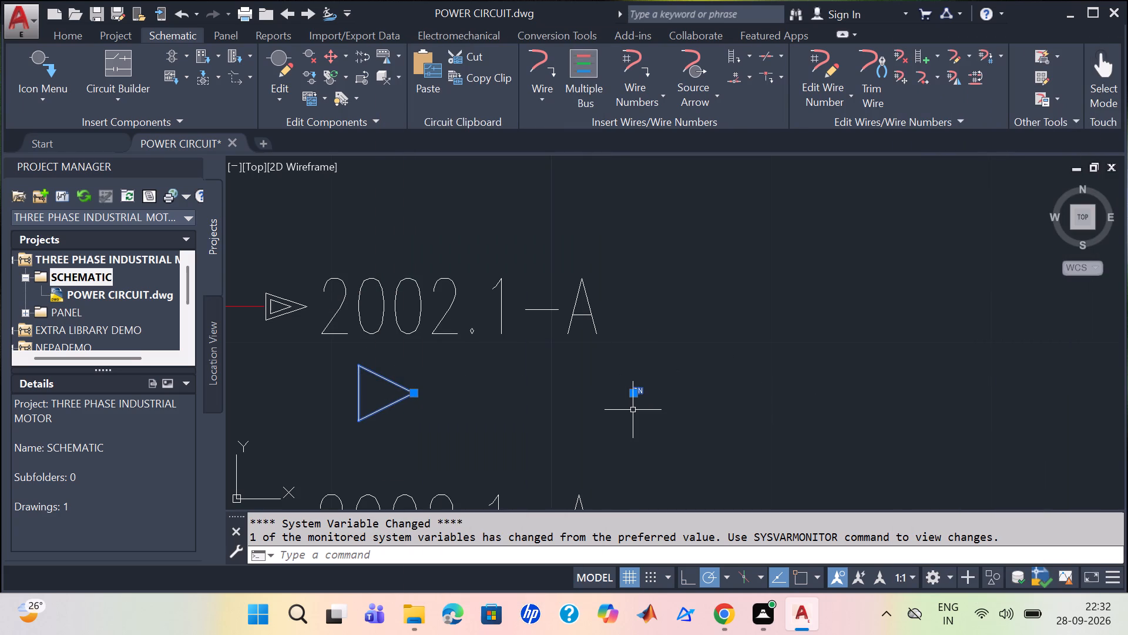
Delete the remaining flow arrow copy below the 2002.1-A source arrow.
key("Delete")
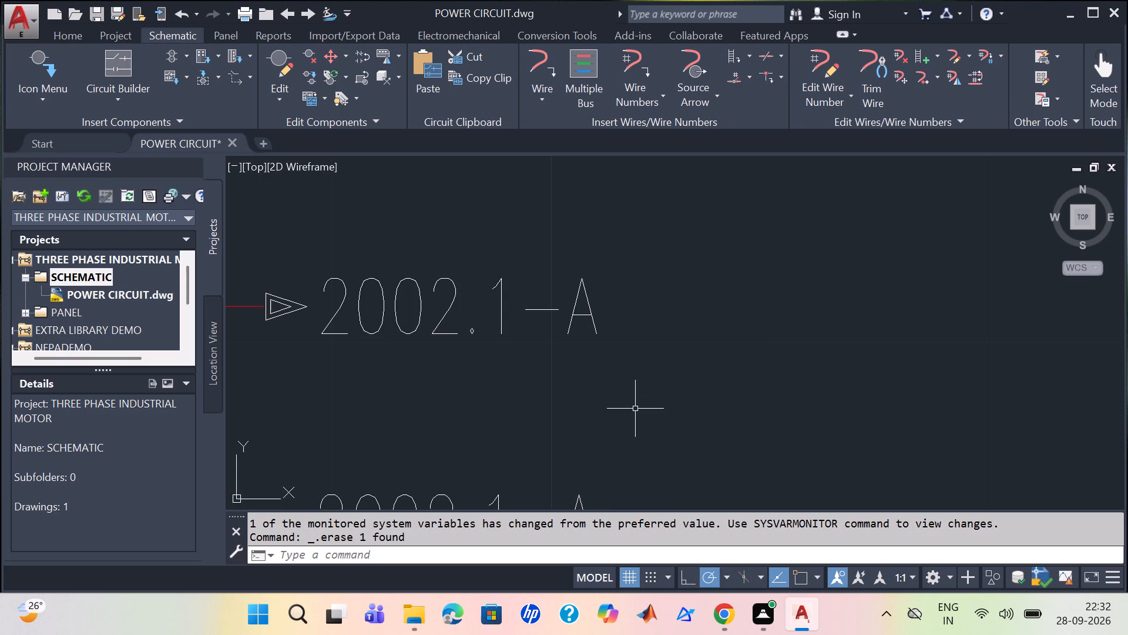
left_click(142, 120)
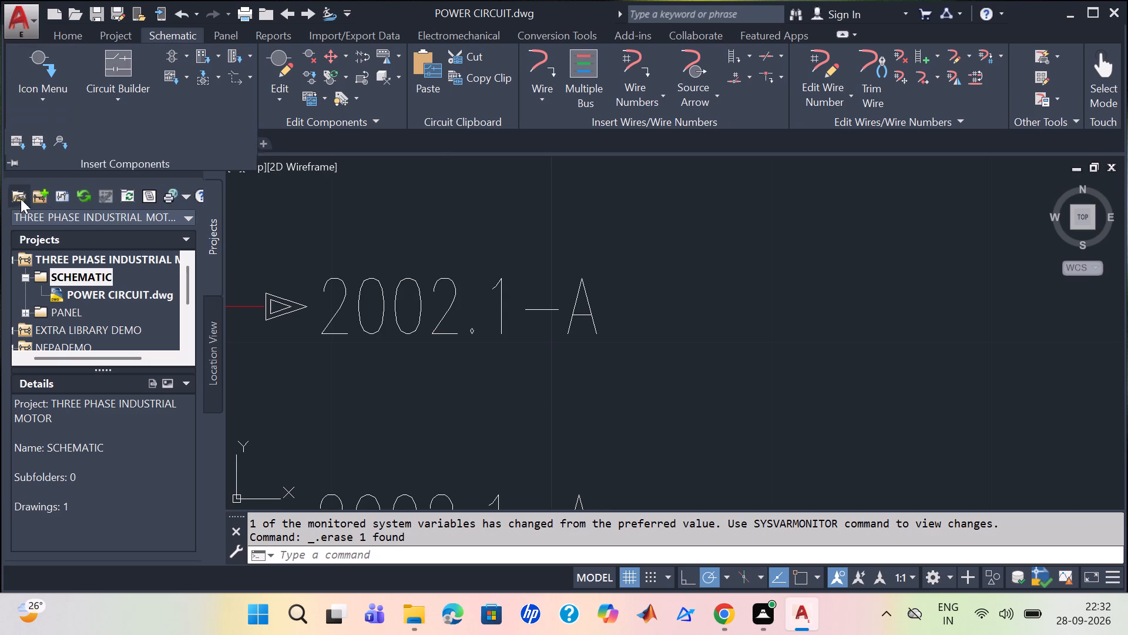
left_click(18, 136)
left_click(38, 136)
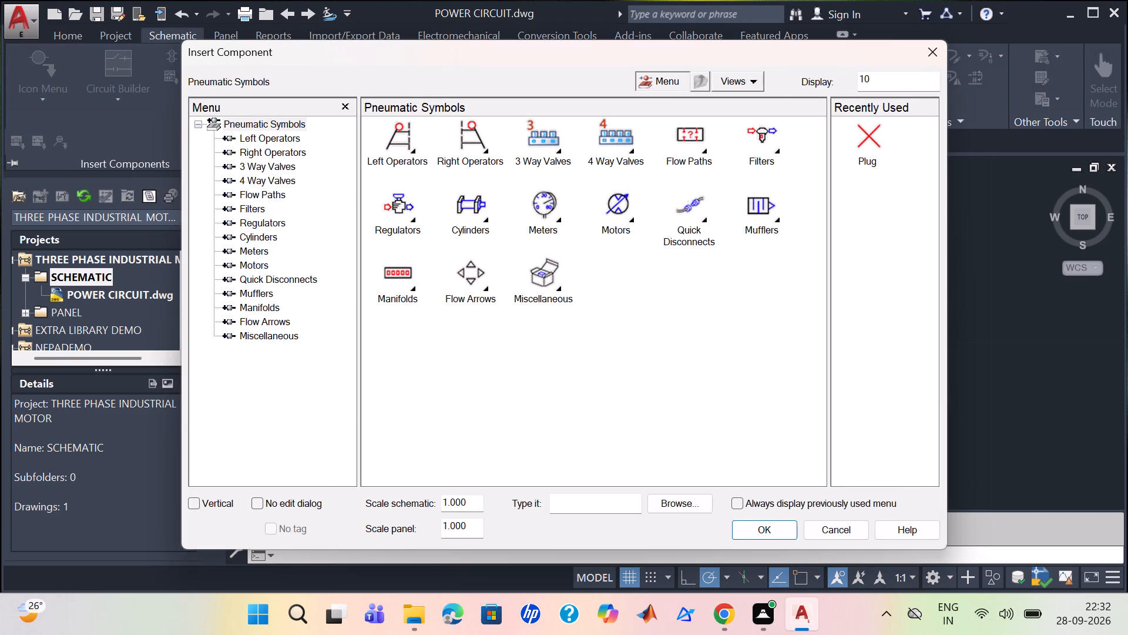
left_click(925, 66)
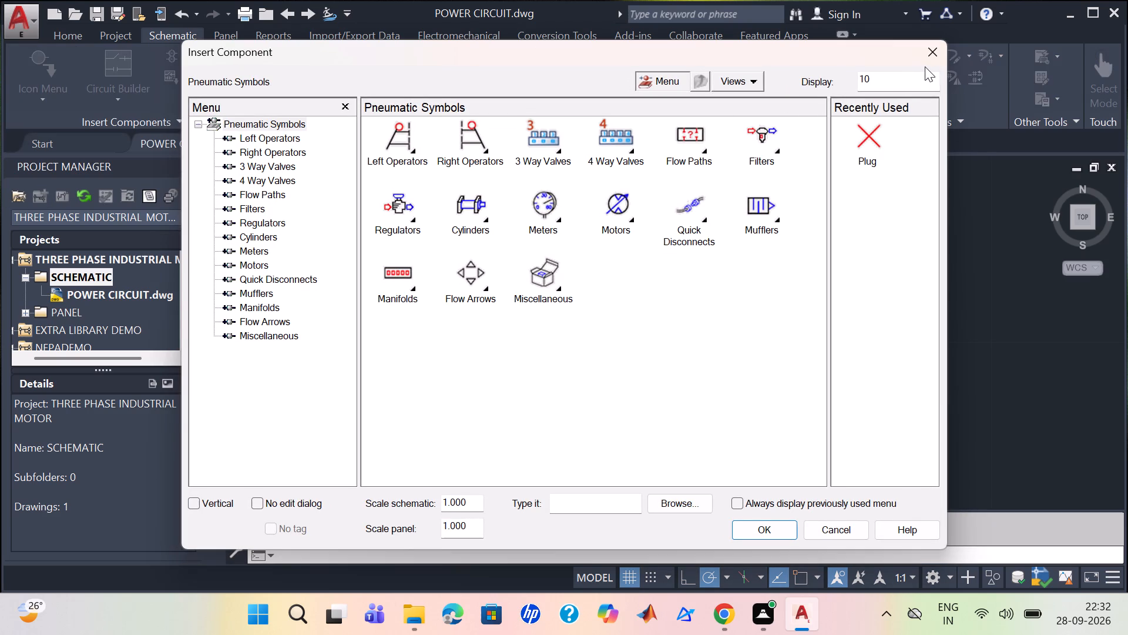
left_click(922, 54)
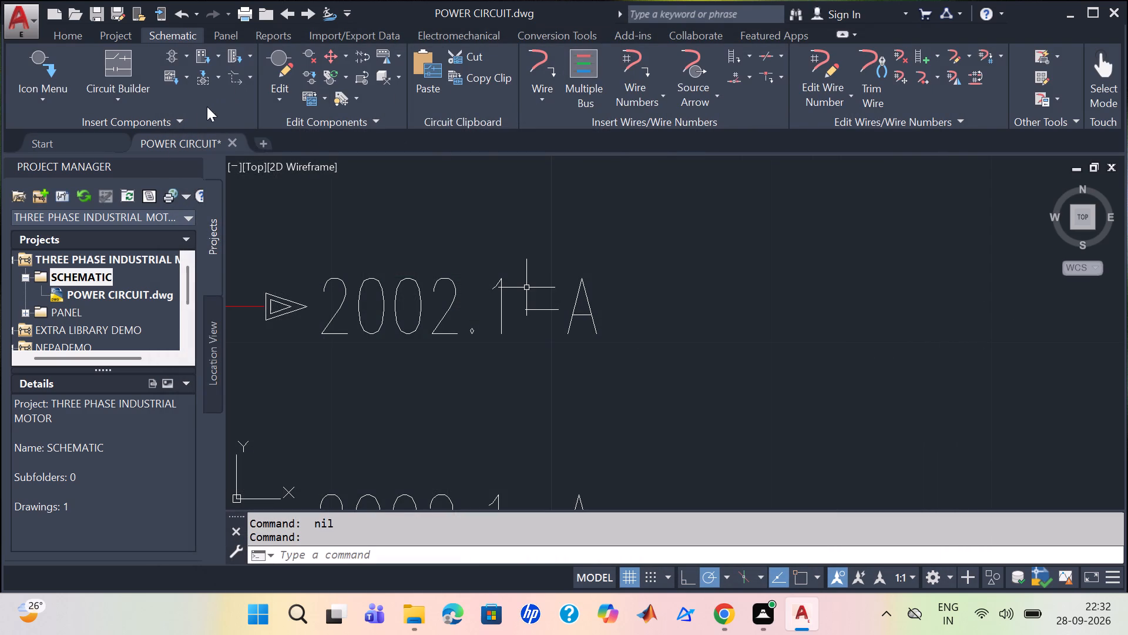
Look through the hydraulic symbol library, including motors and pumps, cylinders, valves, filters and the Miscellaneous category.
left_click(174, 117)
left_click(35, 145)
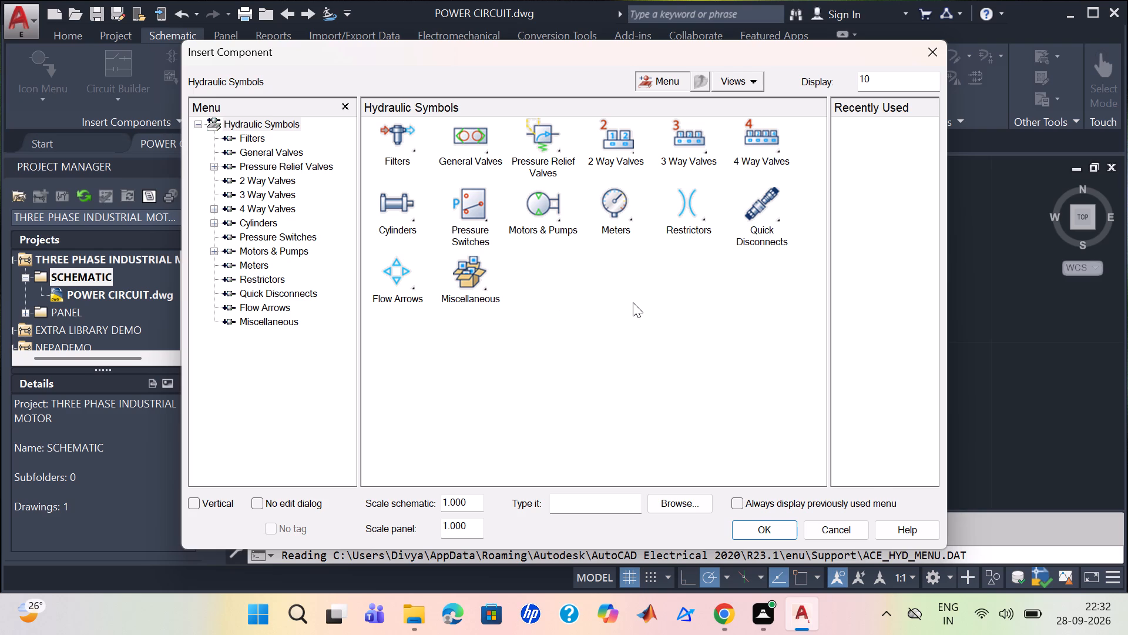
left_click(257, 303)
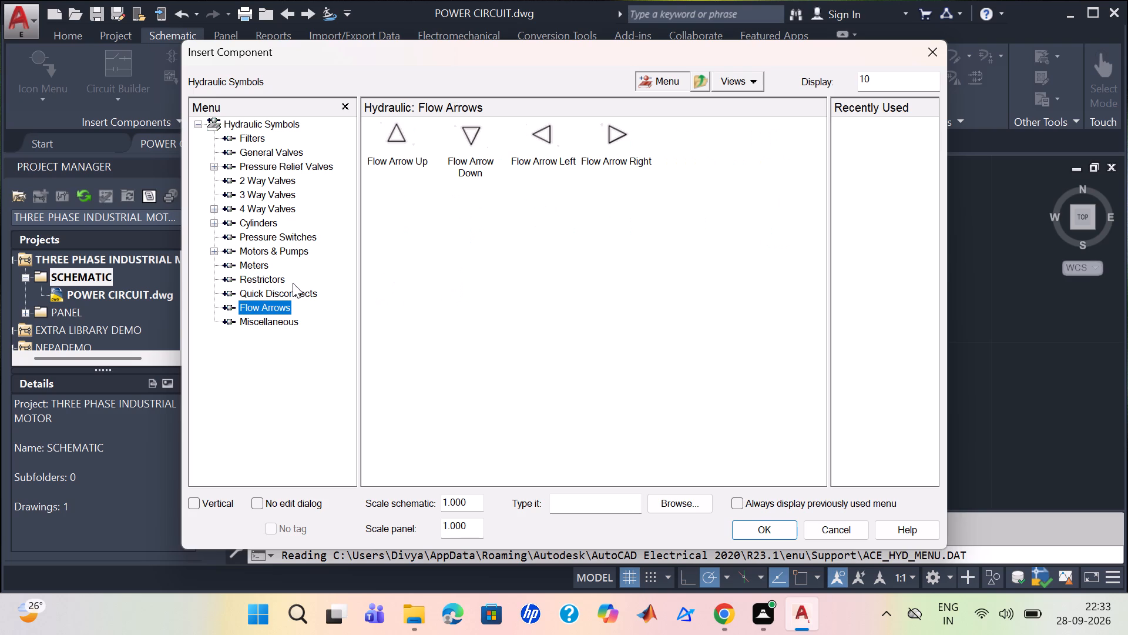
left_click(270, 255)
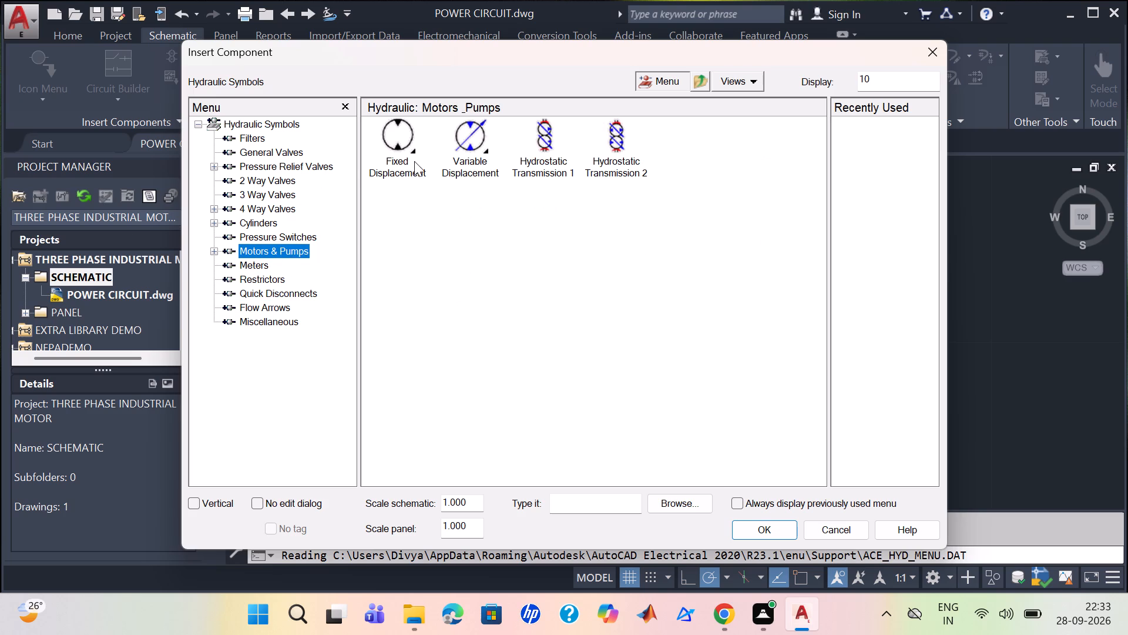
left_click(414, 161)
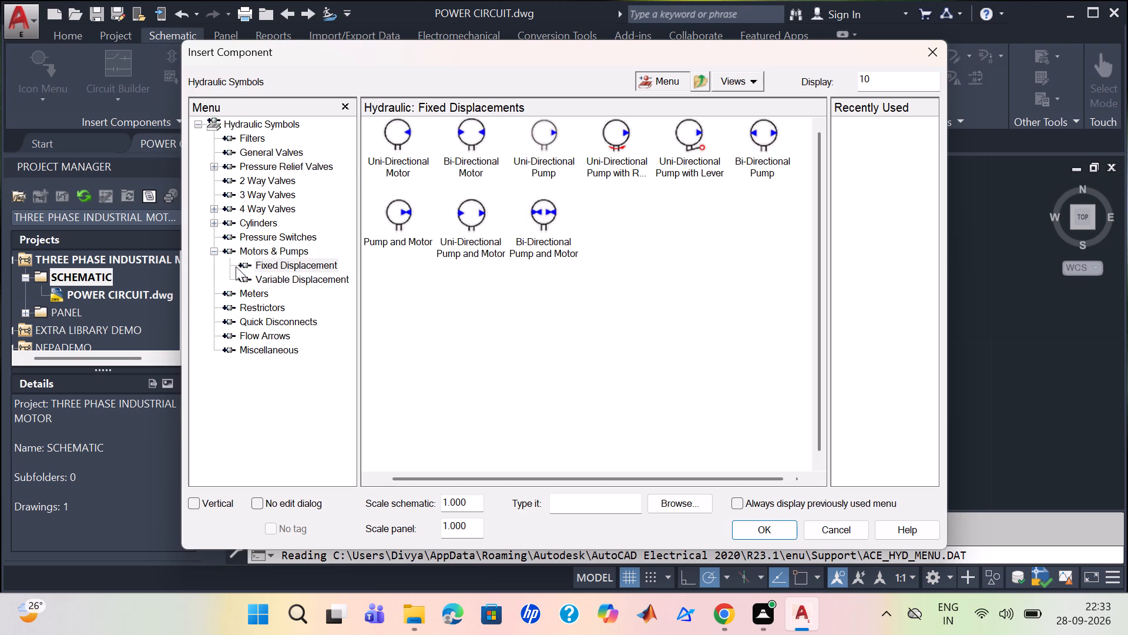
left_click(259, 257)
left_click(268, 237)
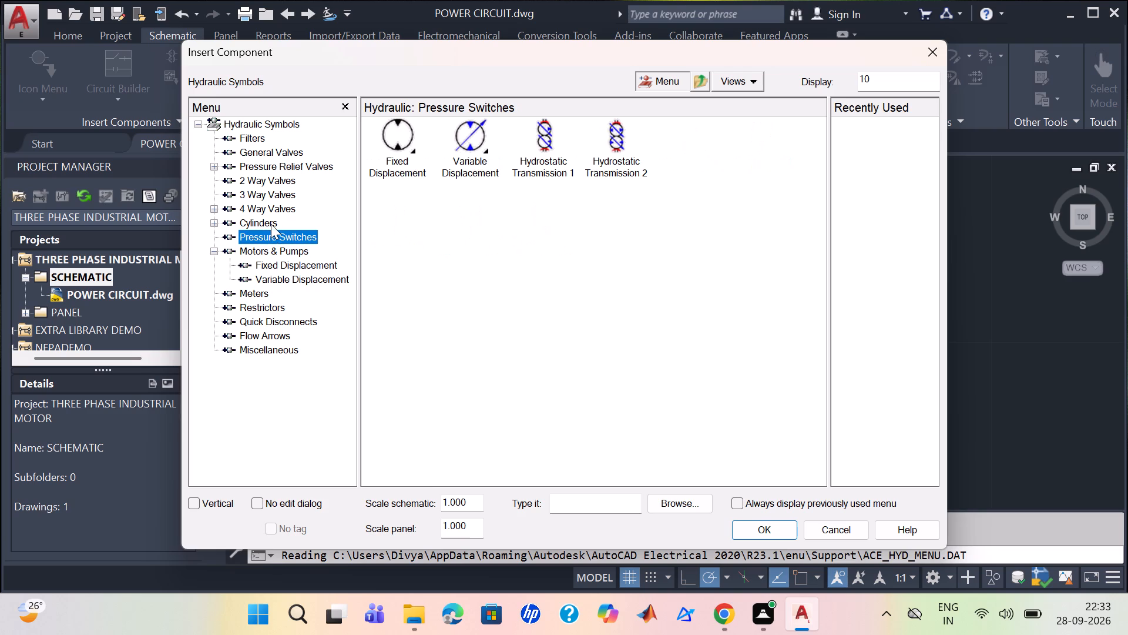
left_click(271, 224)
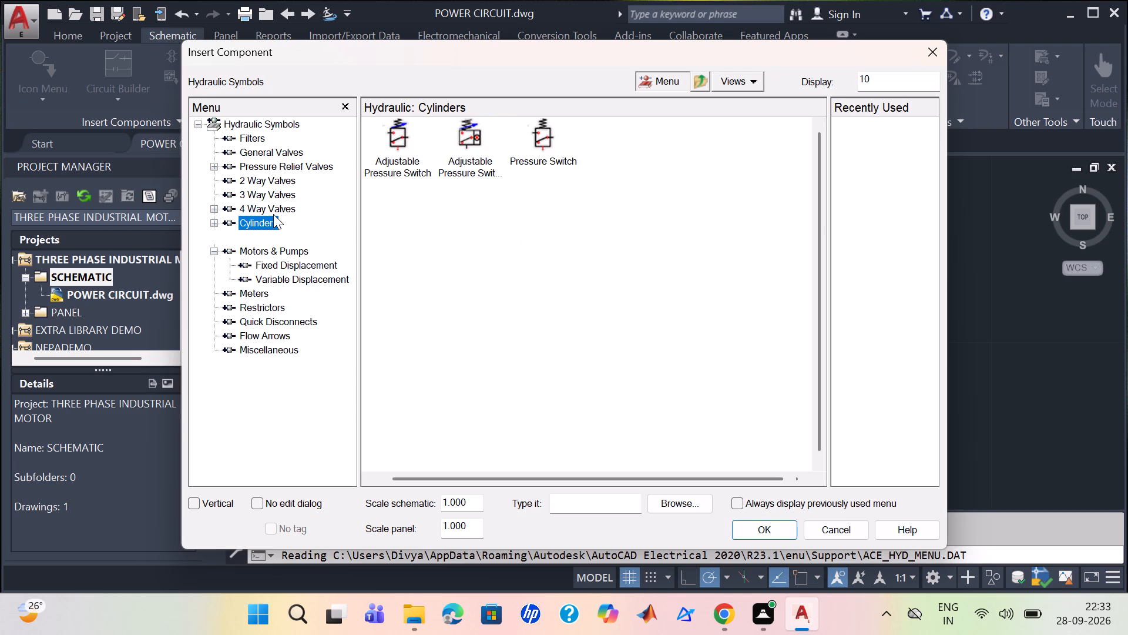
left_click(273, 214)
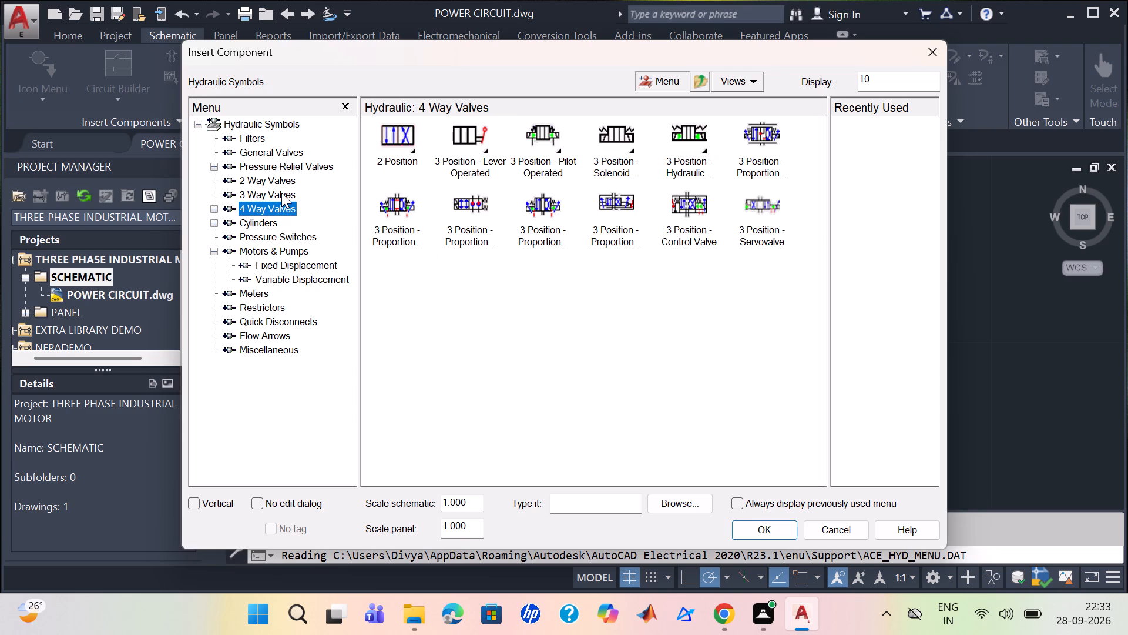
left_click(478, 156)
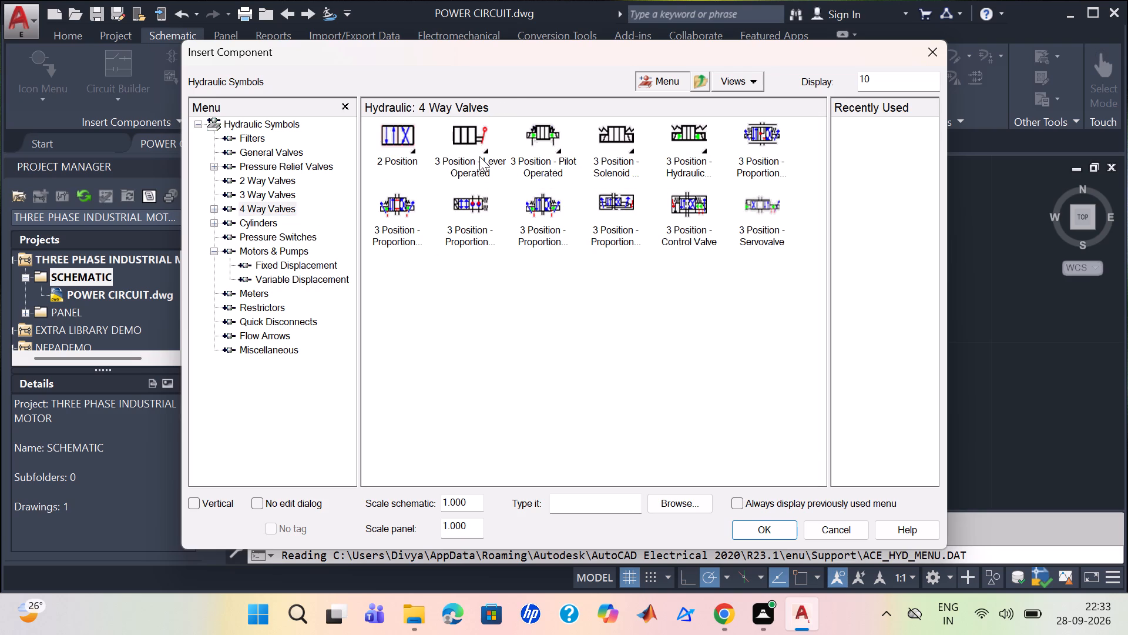
left_click(274, 210)
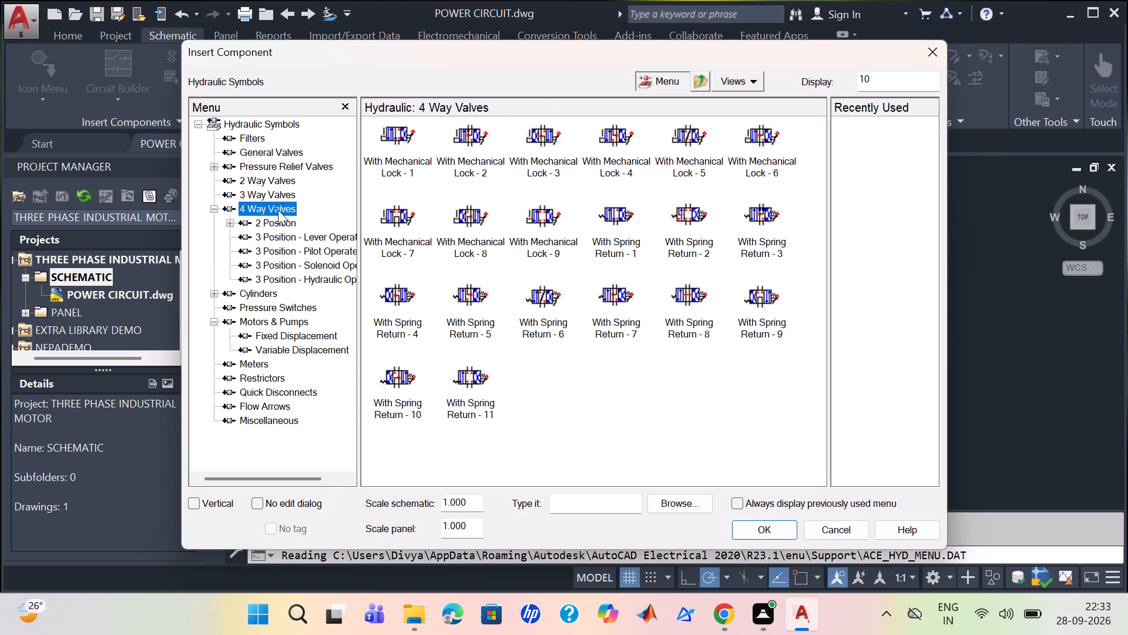
left_click(279, 196)
left_click(283, 179)
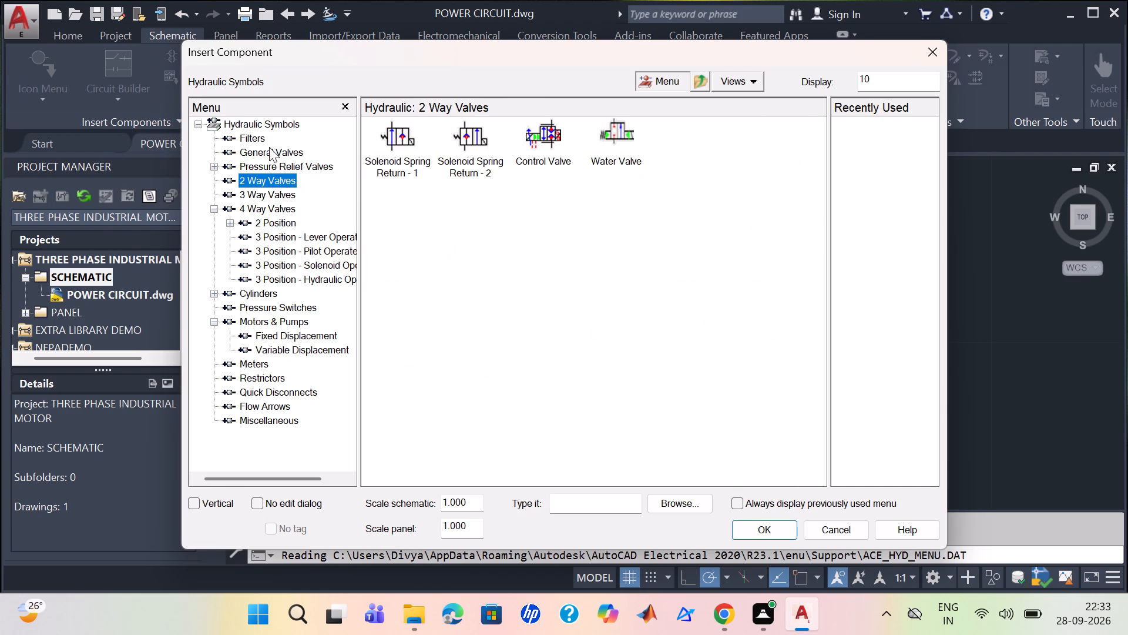
left_click(194, 137)
left_click(229, 136)
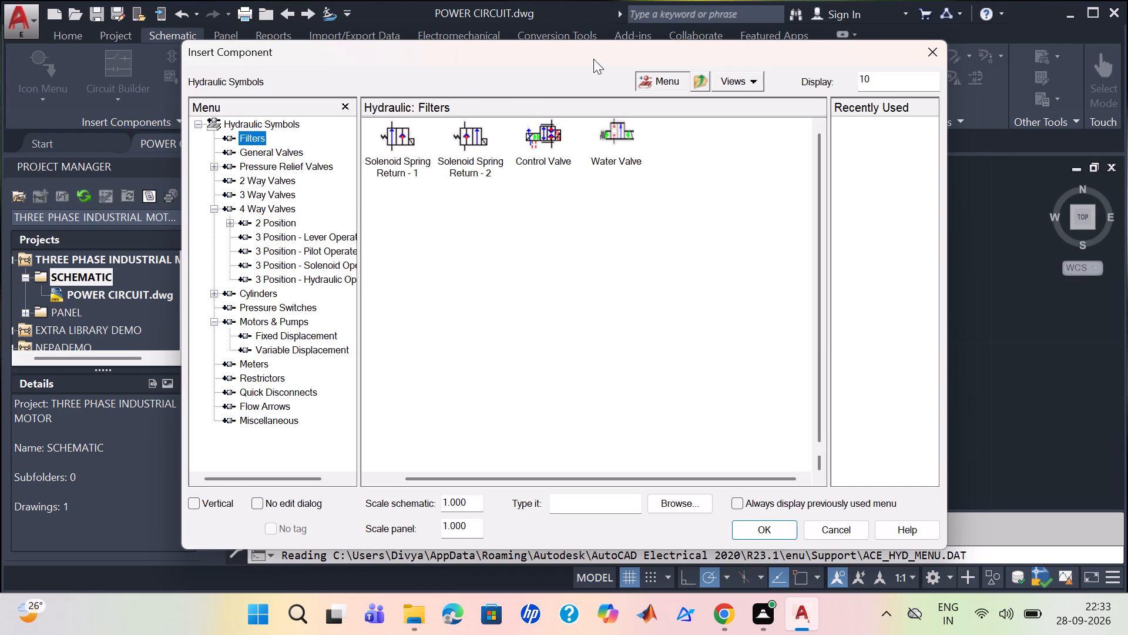
left_click(838, 52)
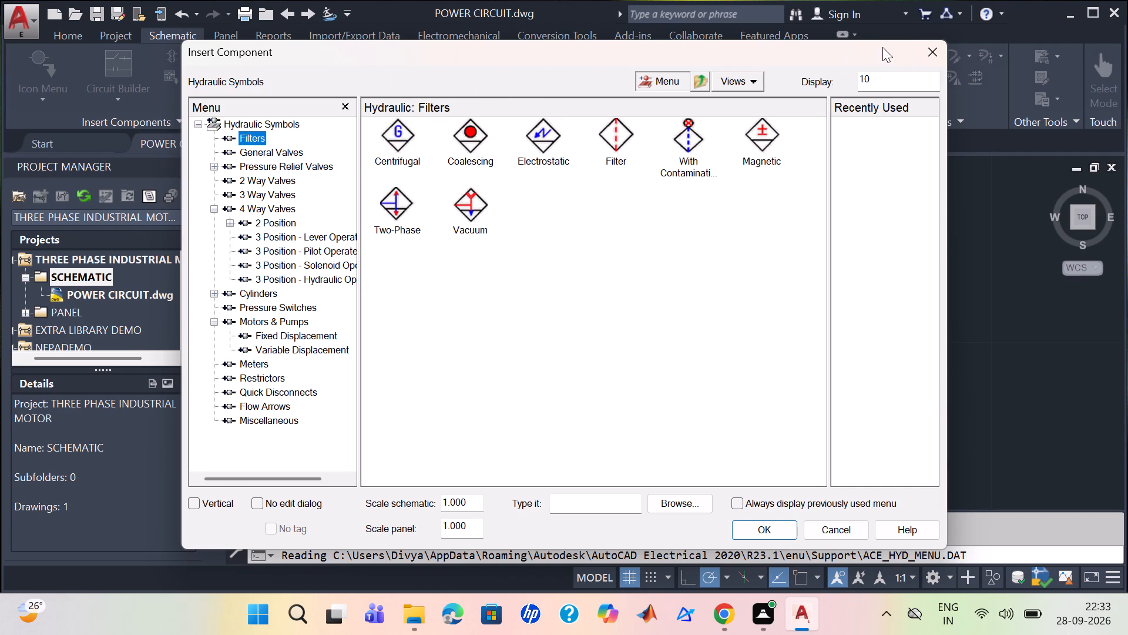
left_click(934, 47)
left_click(158, 113)
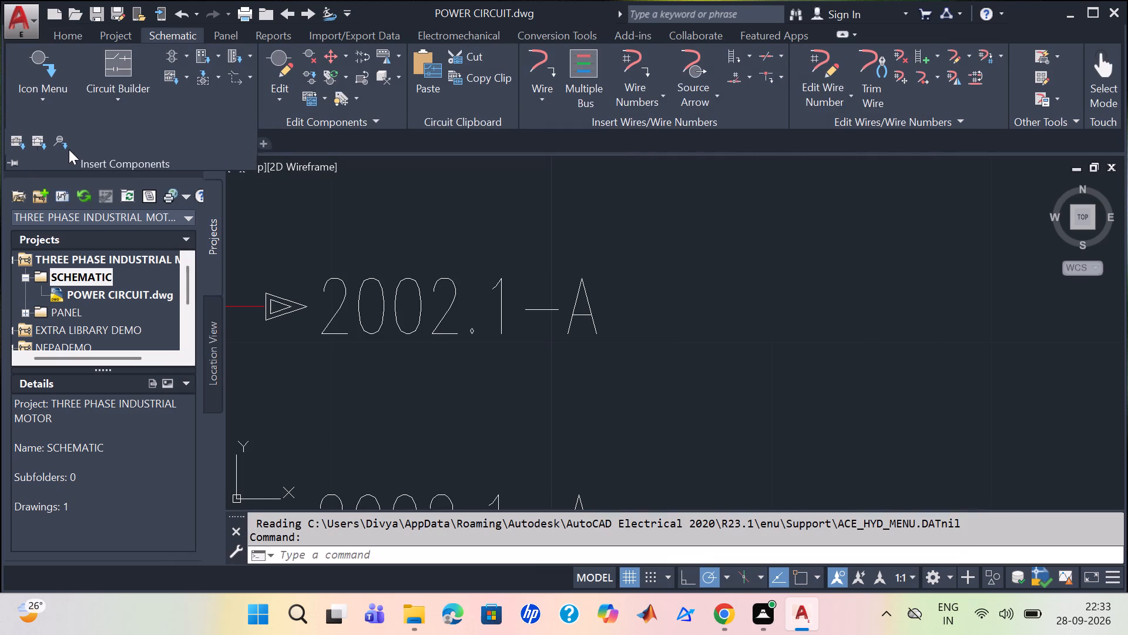
left_click(36, 144)
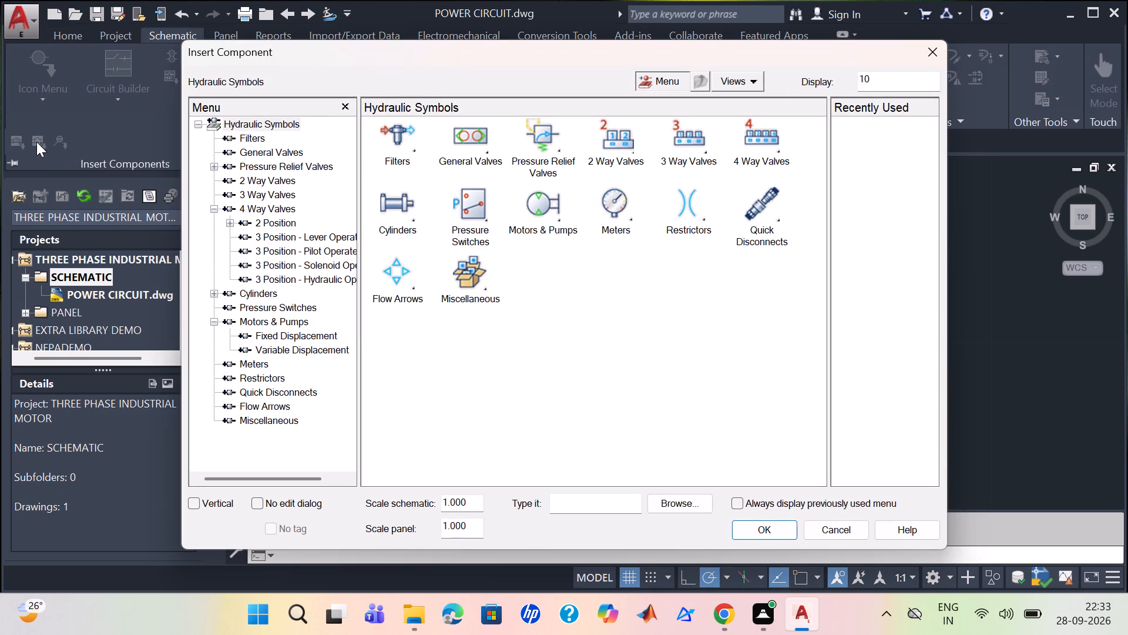
left_click(461, 277)
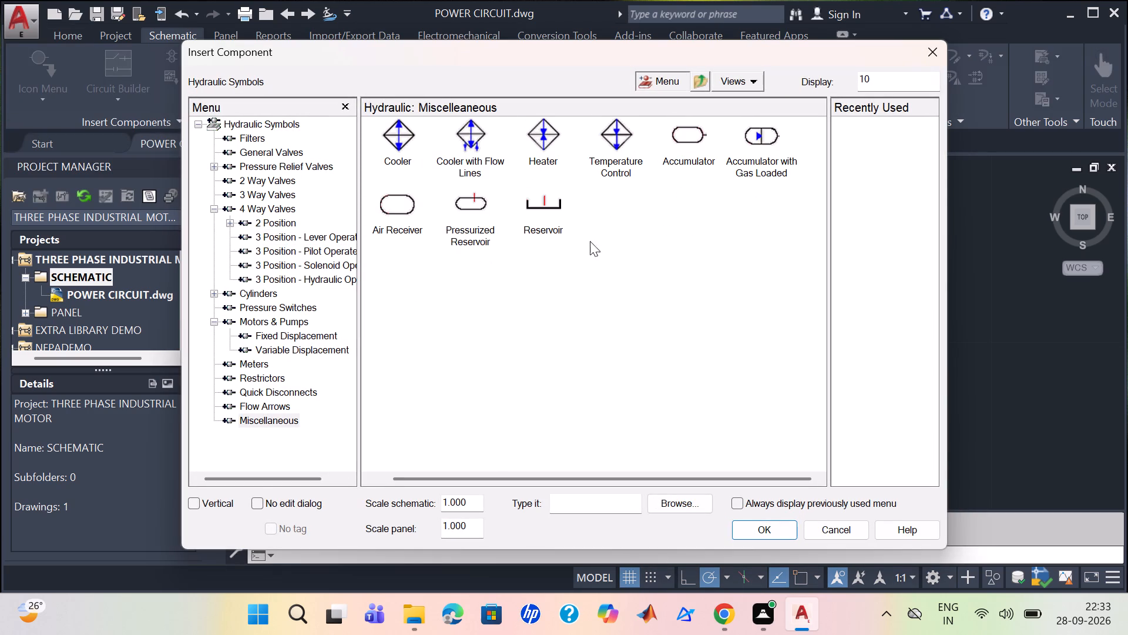
scroll(315, 295, "up", 1)
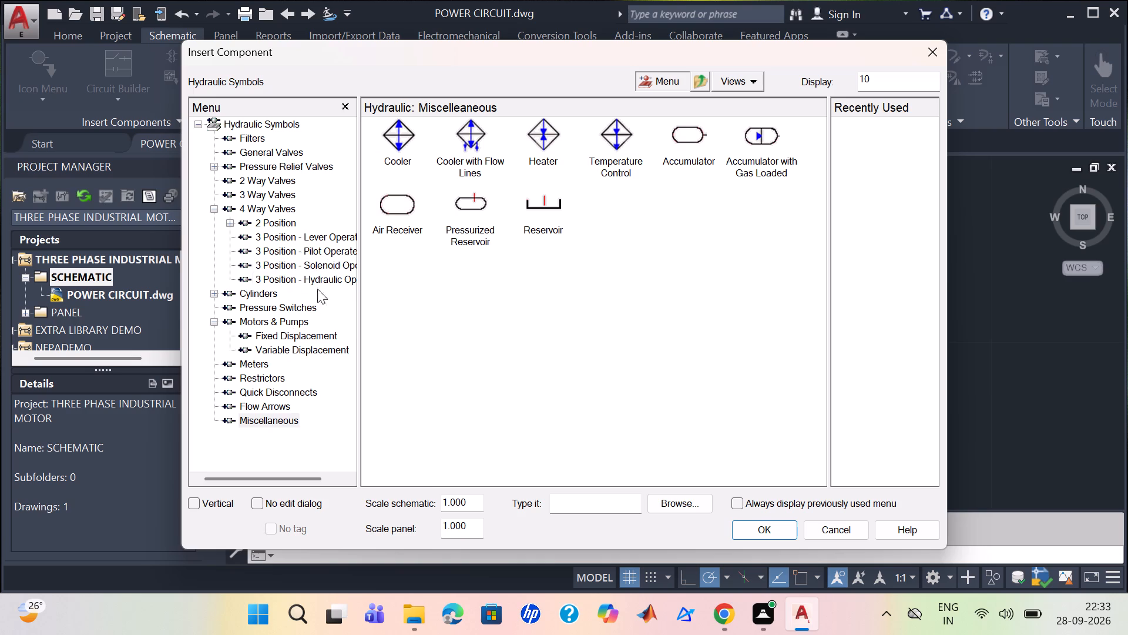
scroll(317, 289, "up", 1)
left_click(932, 52)
Look through the Logic Functions and Actuators categories of the piping and instrumentation symbol library.
left_click(117, 125)
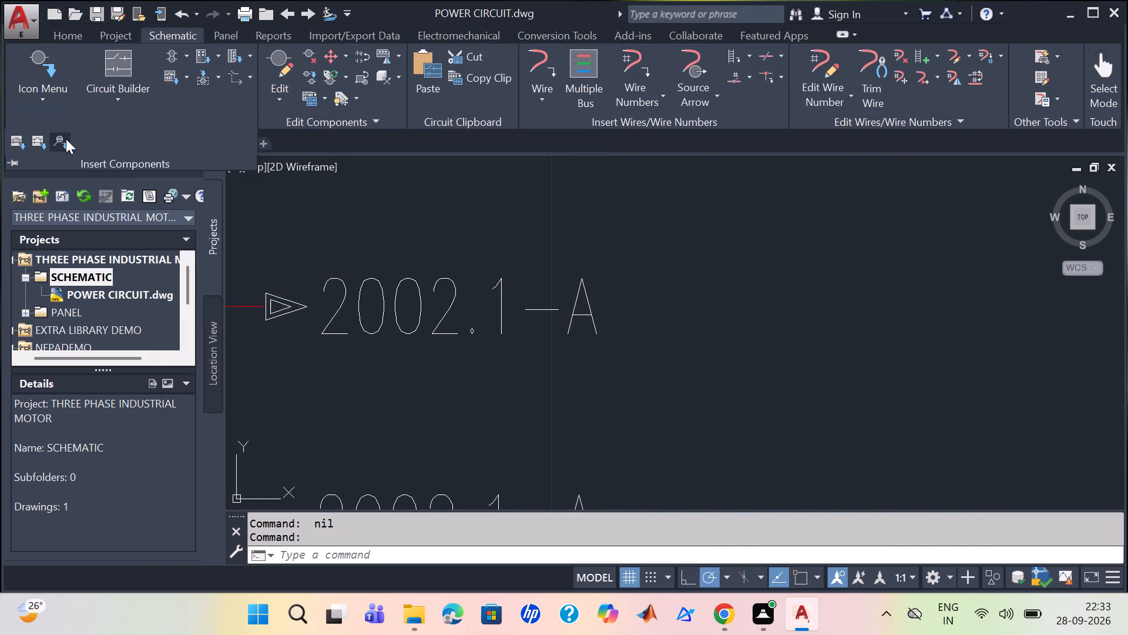
left_click(65, 142)
left_click(64, 141)
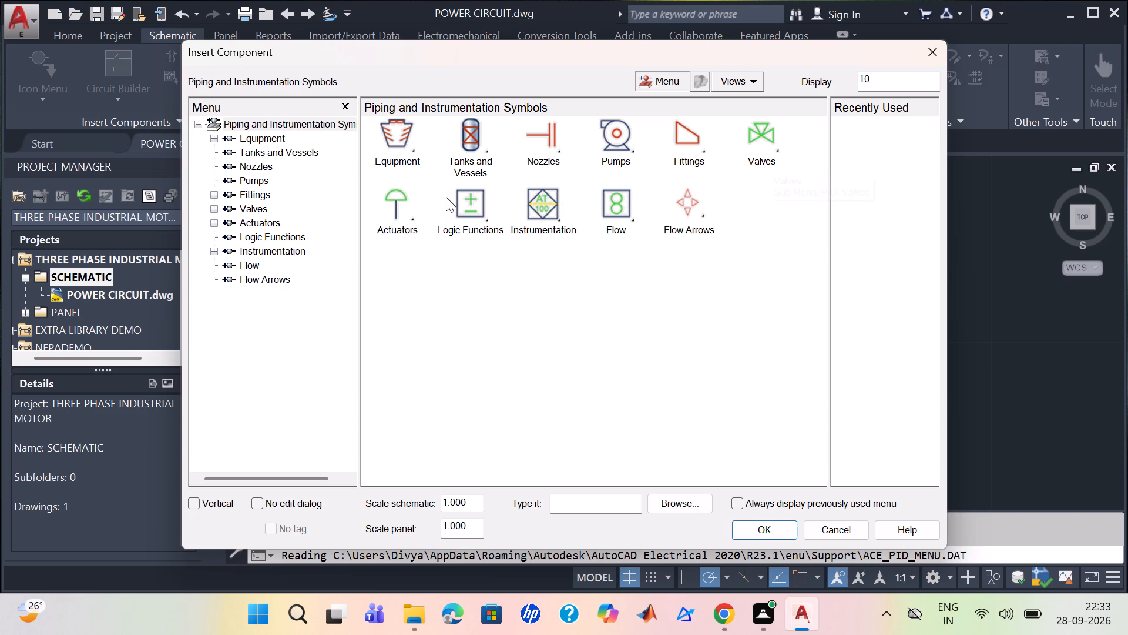
left_click(263, 234)
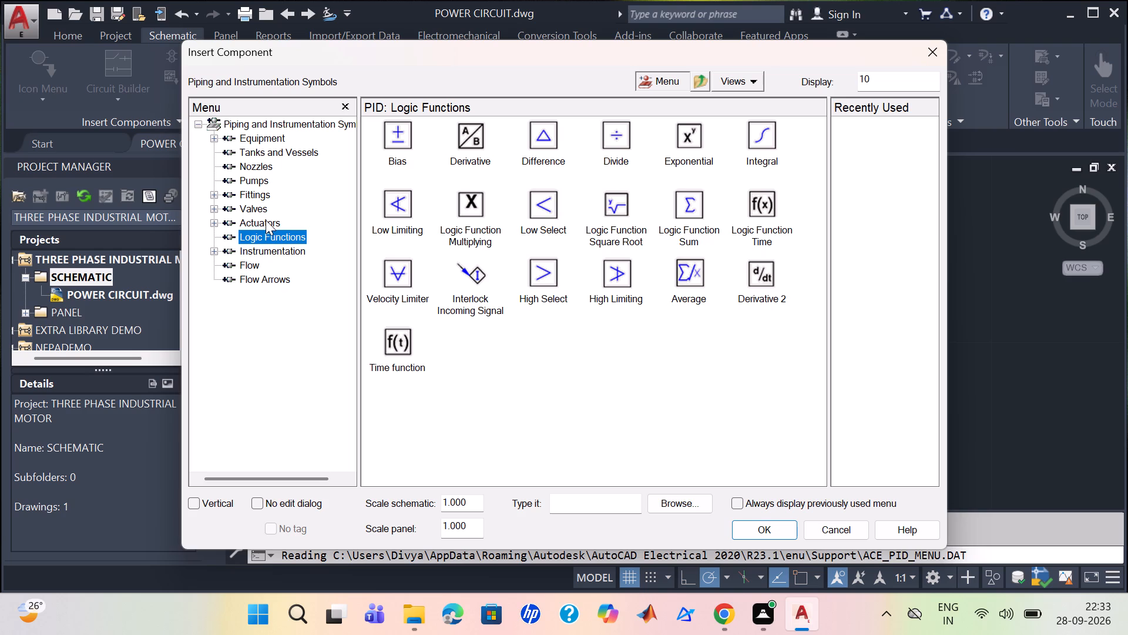
left_click(266, 220)
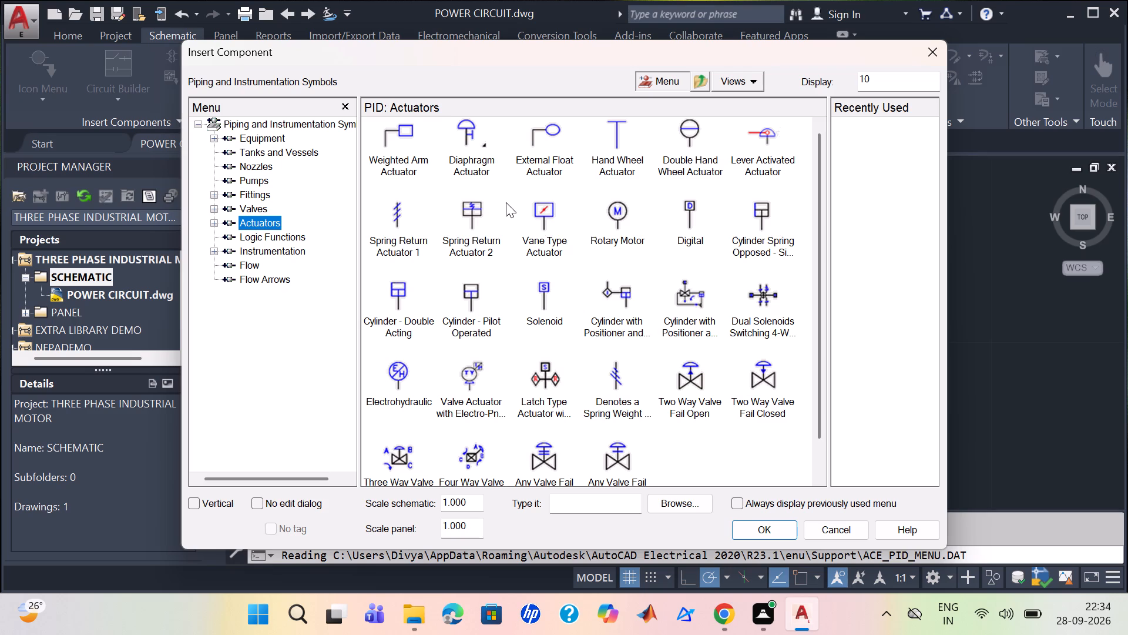
scroll(632, 189, "down", 1)
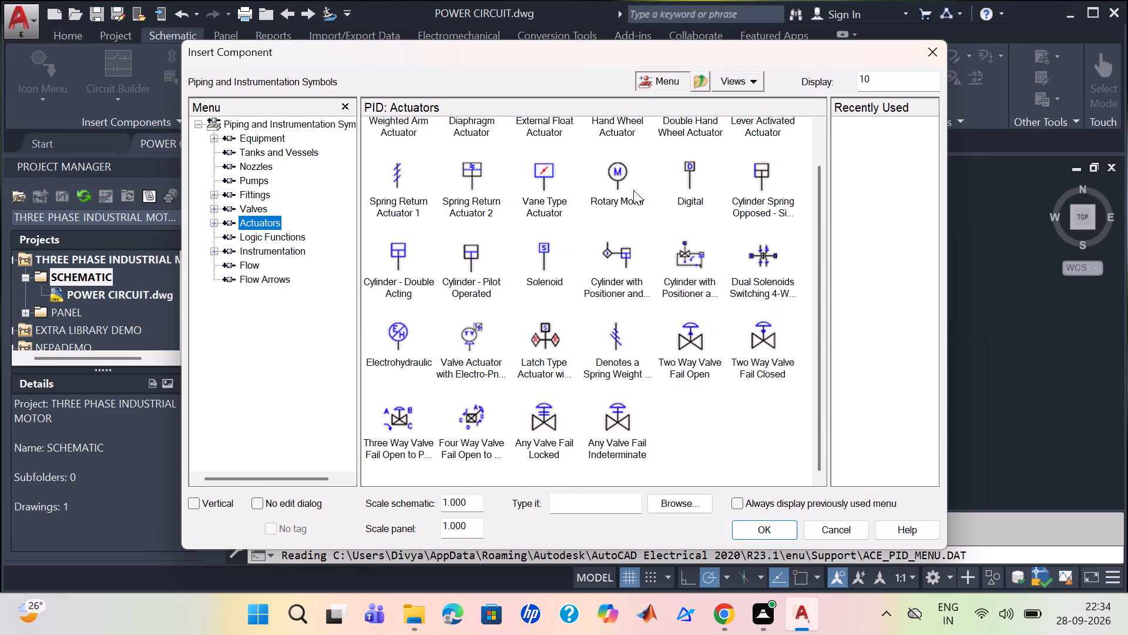
scroll(633, 190, "down", 4)
left_click(932, 55)
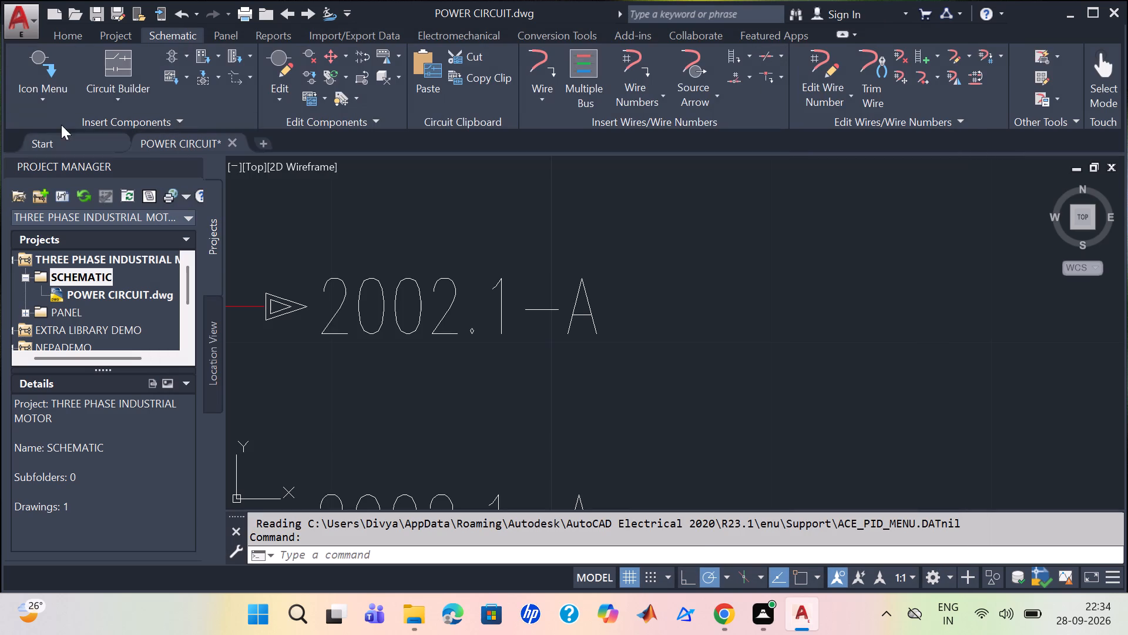
Look through the hydraulic symbol library again, covering miscellaneous symbols, quick disconnects, restrictors, meters, motors and pumps, cylinders and general valves.
left_click(102, 124)
left_click(39, 143)
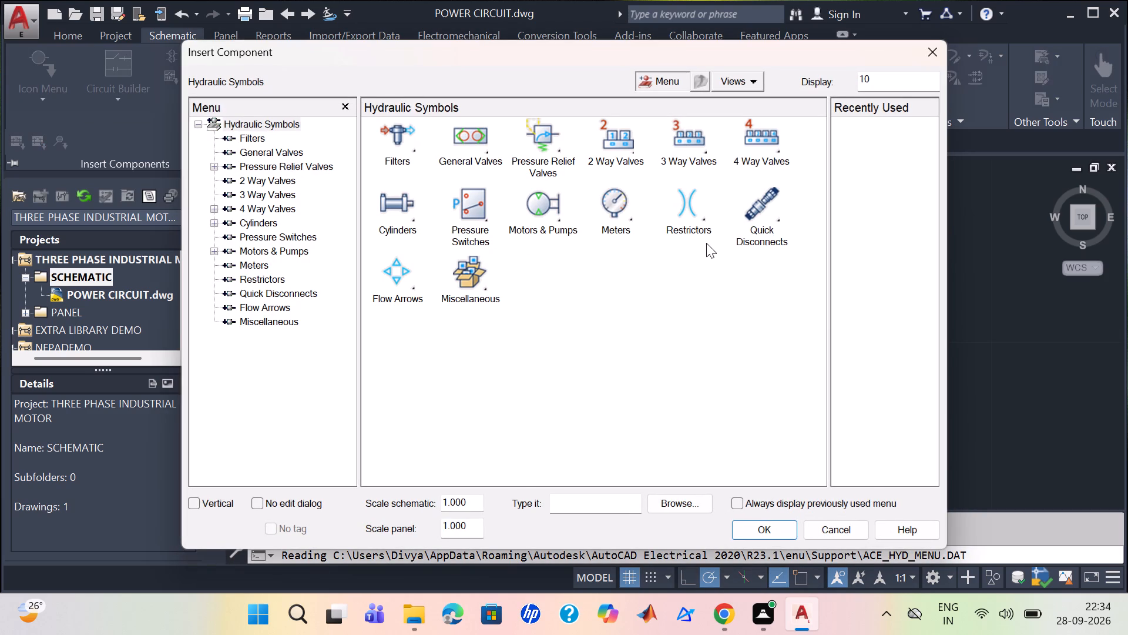
left_click(478, 277)
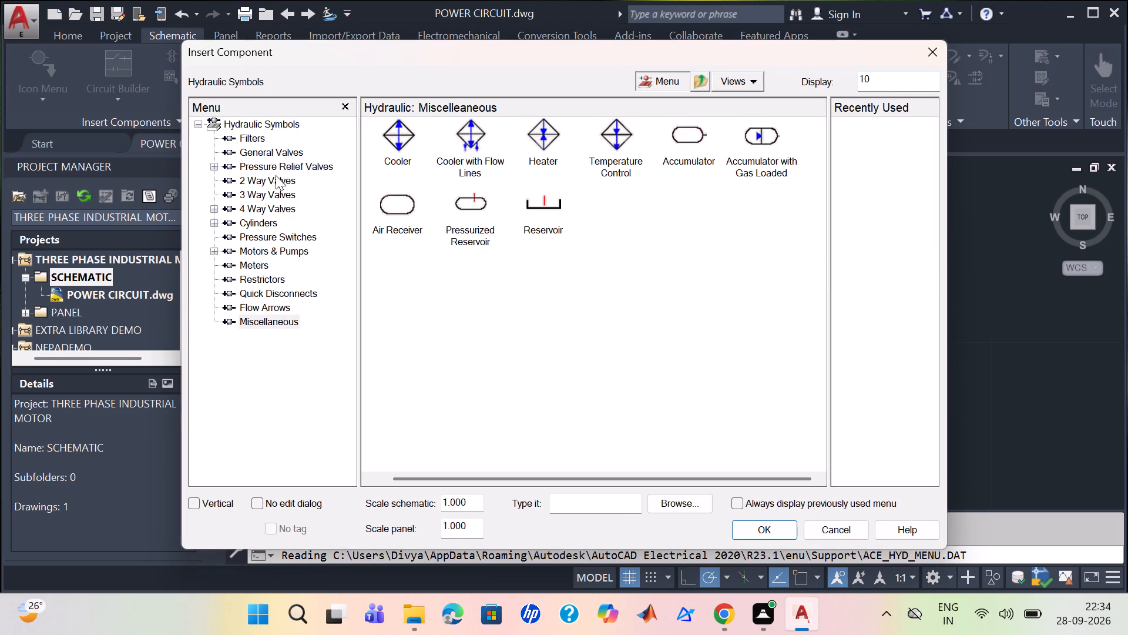
left_click(250, 306)
left_click(250, 293)
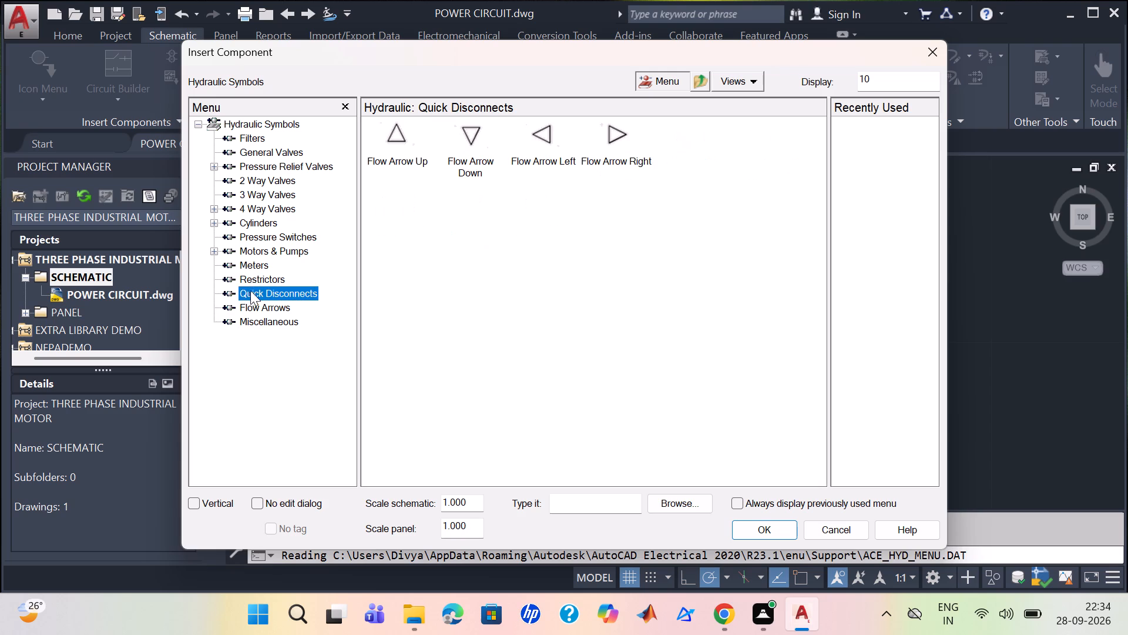
left_click(247, 279)
left_click(245, 268)
left_click(247, 258)
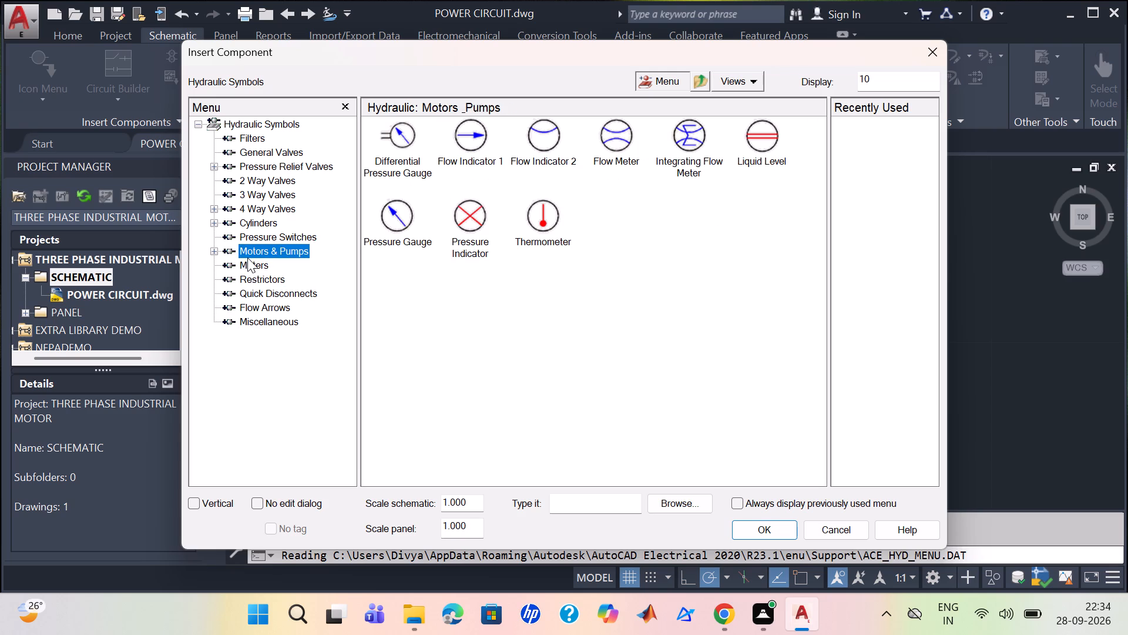
left_click(250, 277)
left_click(250, 292)
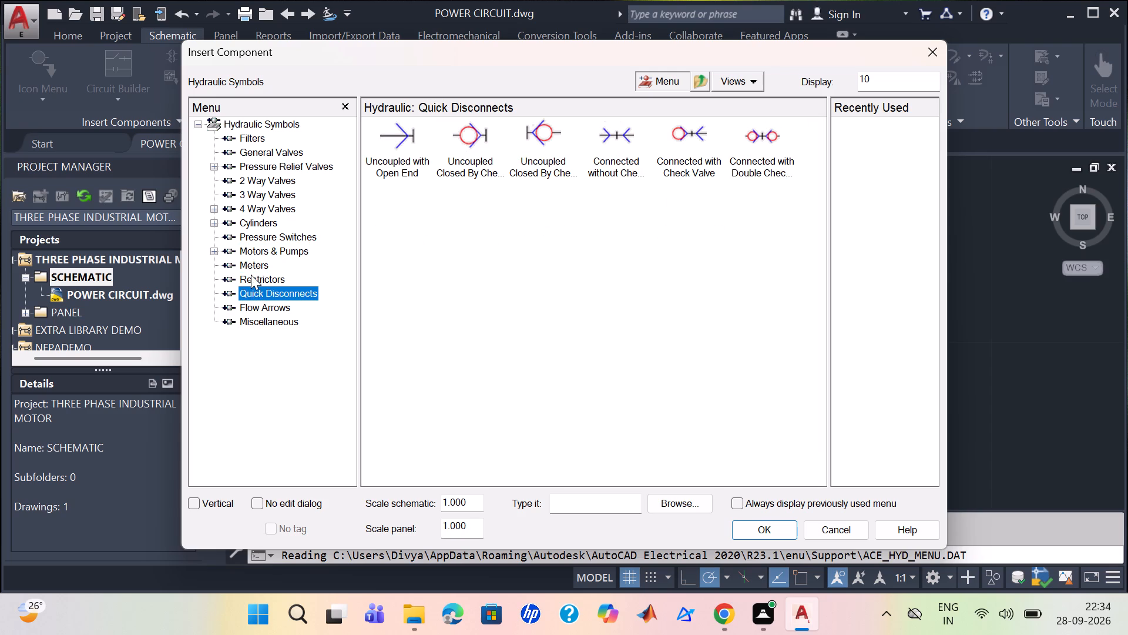
left_click(251, 274)
left_click(251, 266)
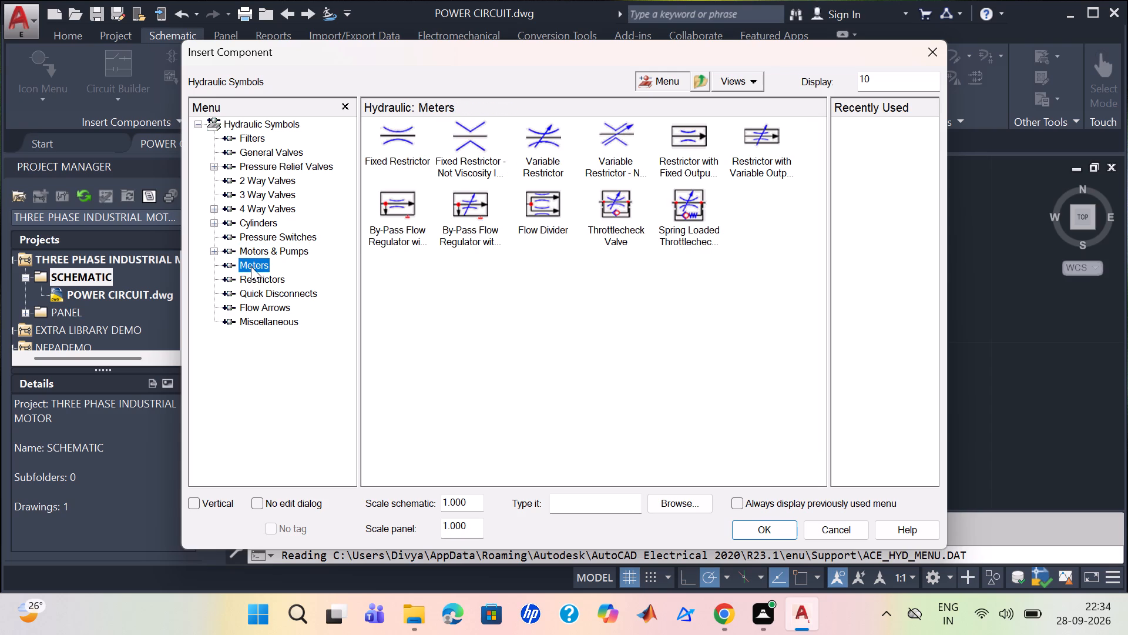
left_click(251, 256)
left_click(251, 272)
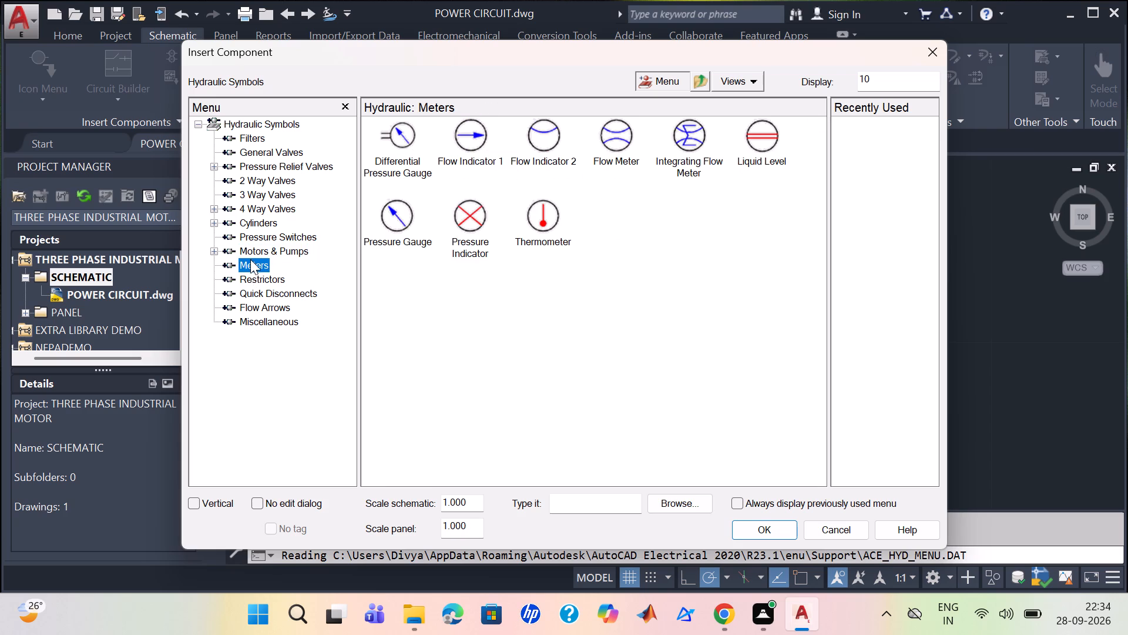
left_click(250, 248)
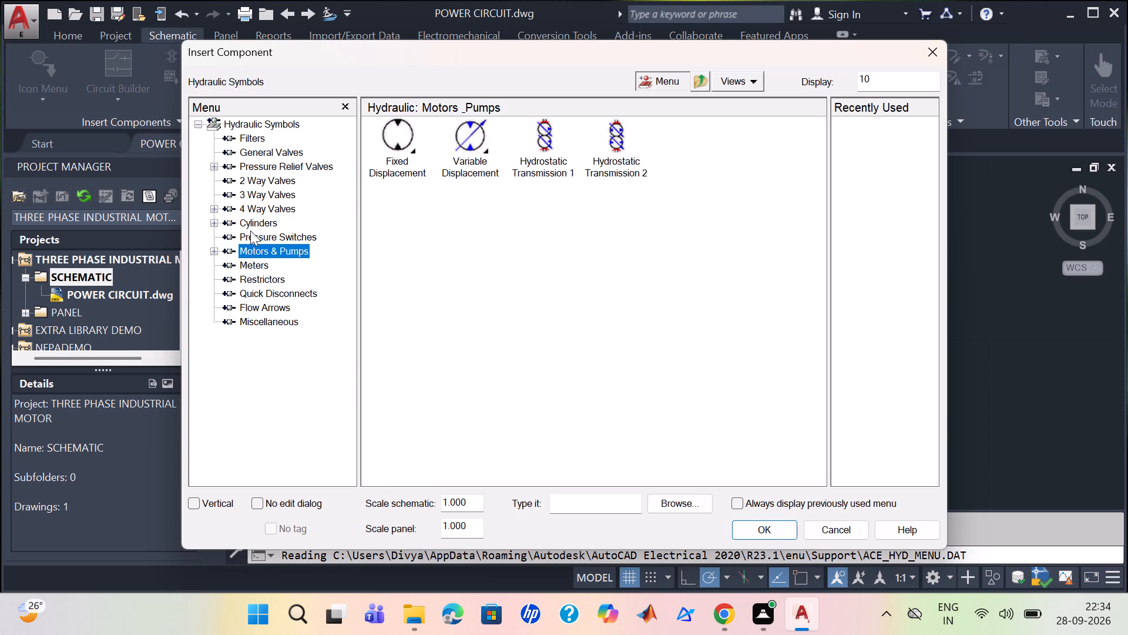
left_click(250, 230)
left_click(251, 219)
left_click(260, 182)
left_click(260, 158)
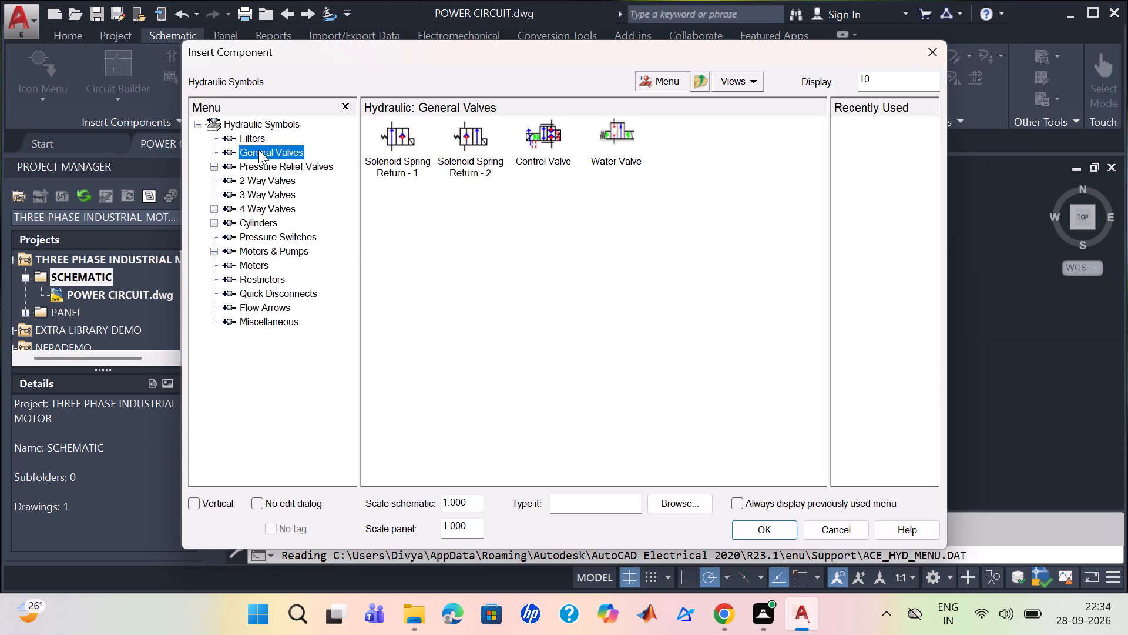
left_click(254, 132)
left_click(924, 54)
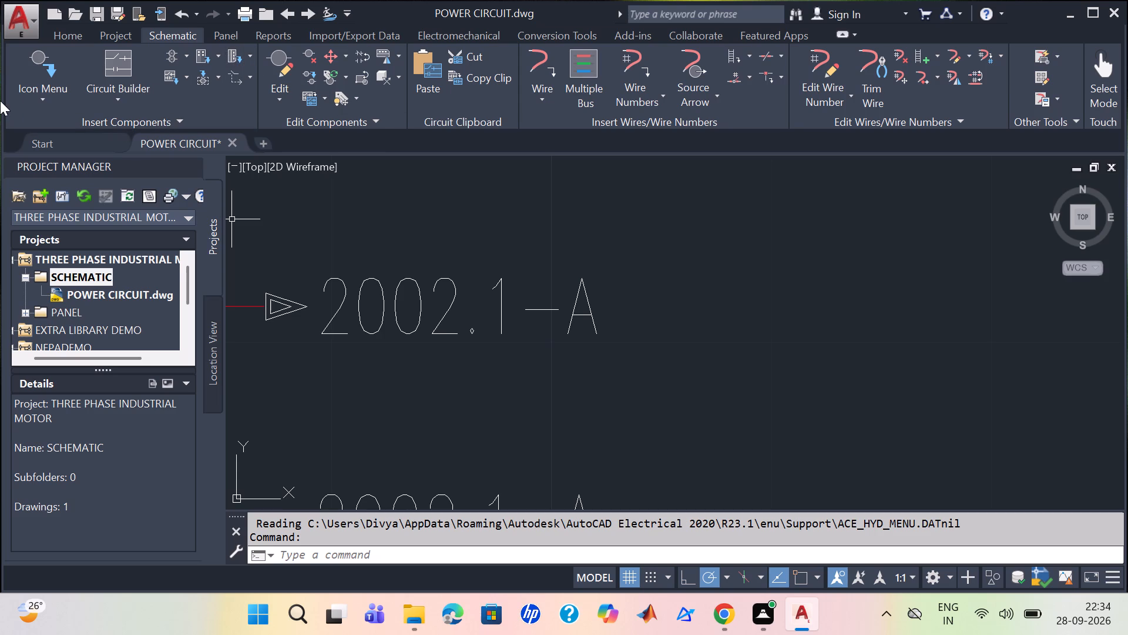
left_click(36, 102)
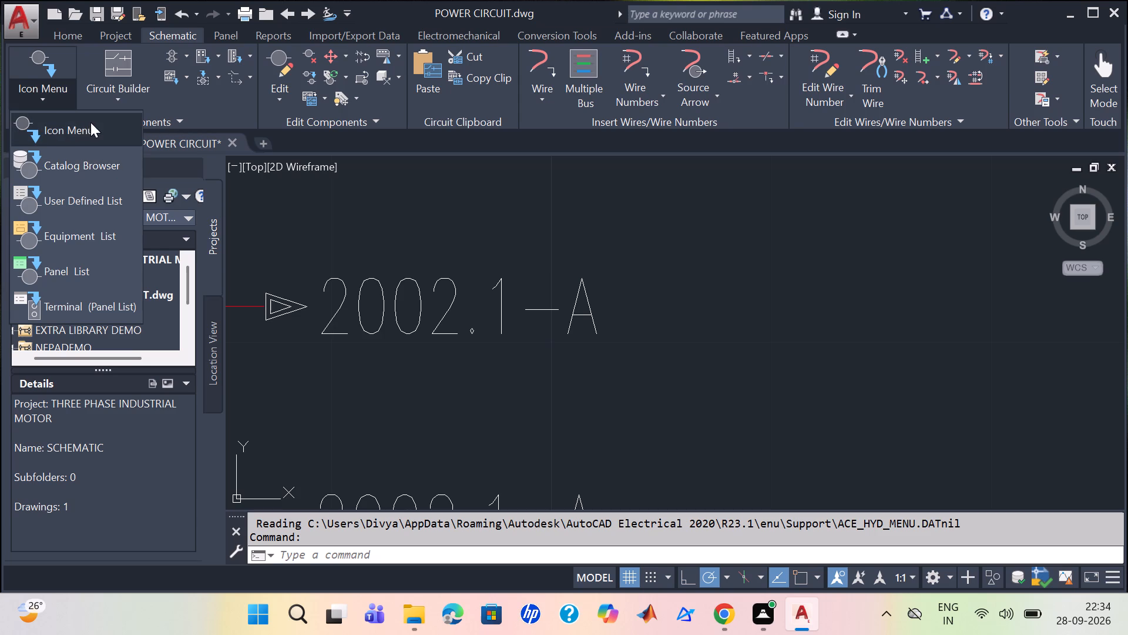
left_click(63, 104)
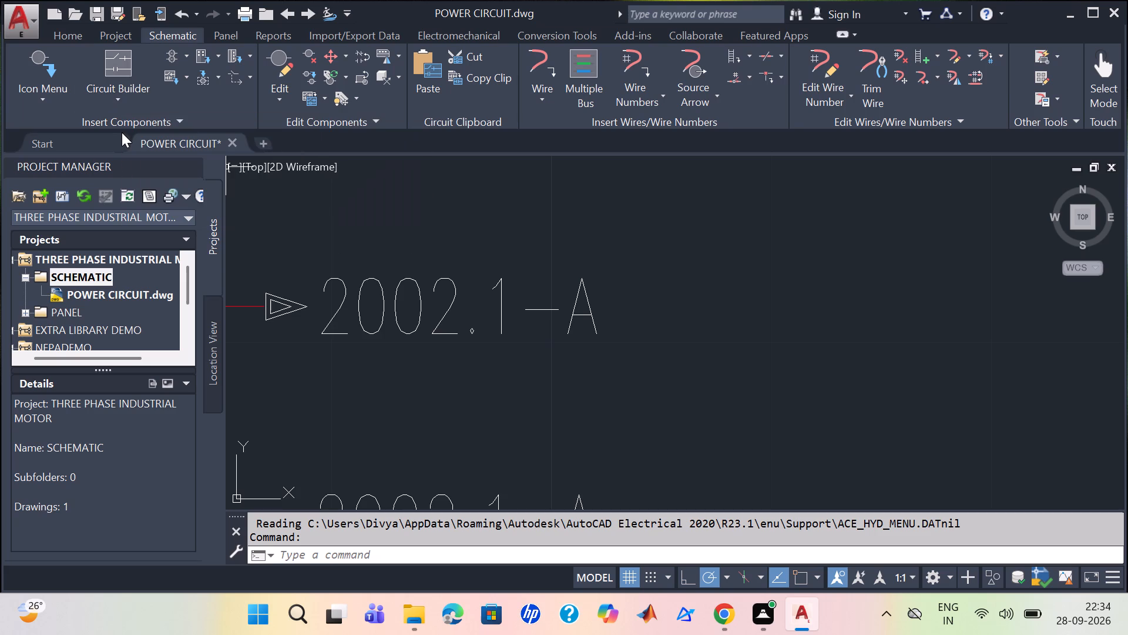
Examine the power circuit's three source arrow ends and the vertical red, yellow and blue wires.
scroll(392, 354, "down", 2)
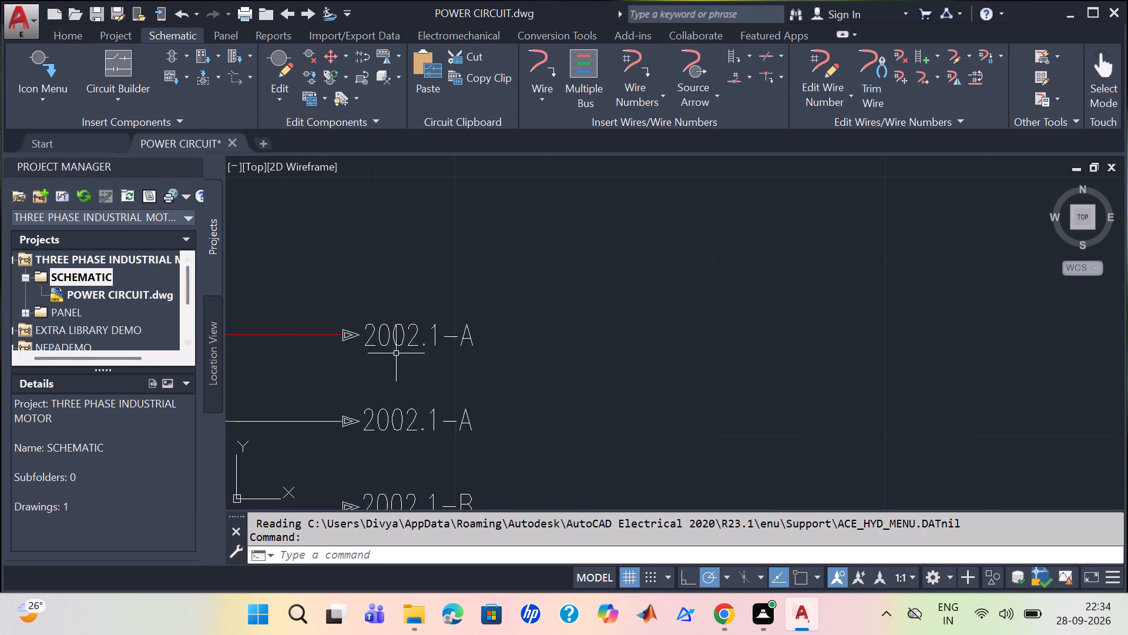
scroll(413, 346, "down", 1)
scroll(515, 336, "down", 1)
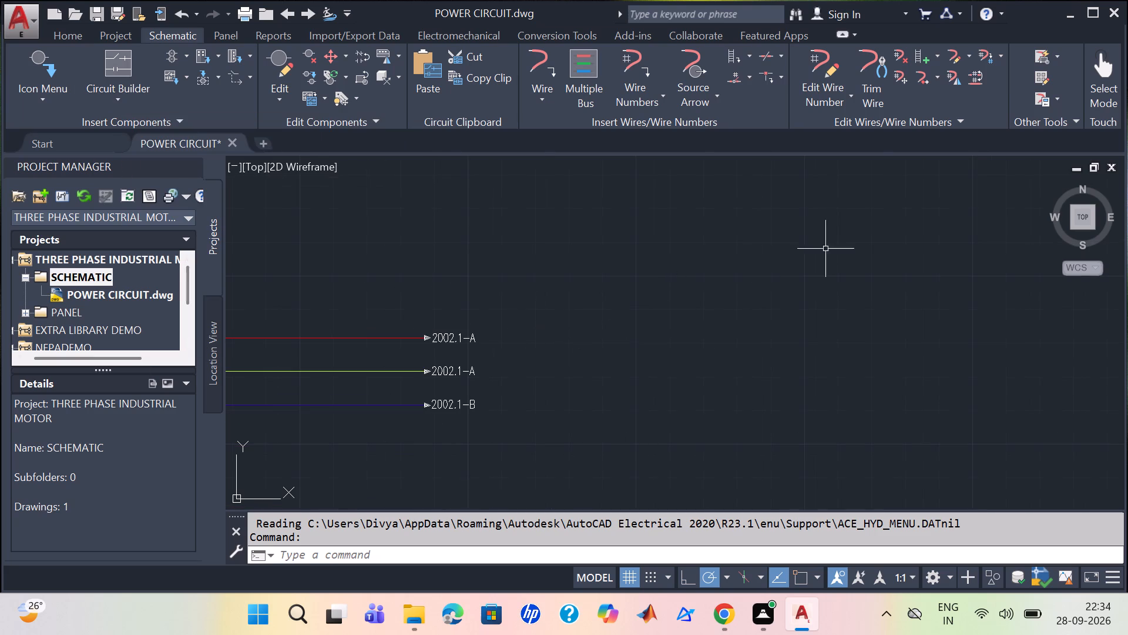
scroll(578, 351, "up", 2)
scroll(499, 351, "down", 2)
middle_click_drag(495, 349, 931, 256)
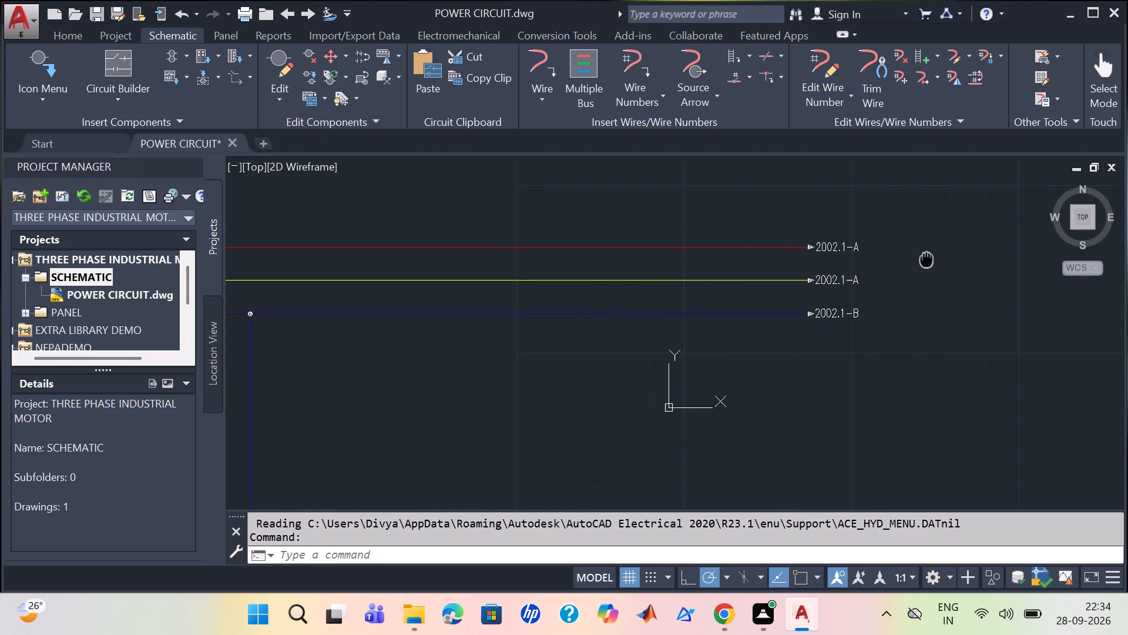
middle_click_drag(931, 256, 932, 255)
scroll(932, 255, "down", 1)
scroll(401, 395, "down", 1)
scroll(402, 395, "up", 3)
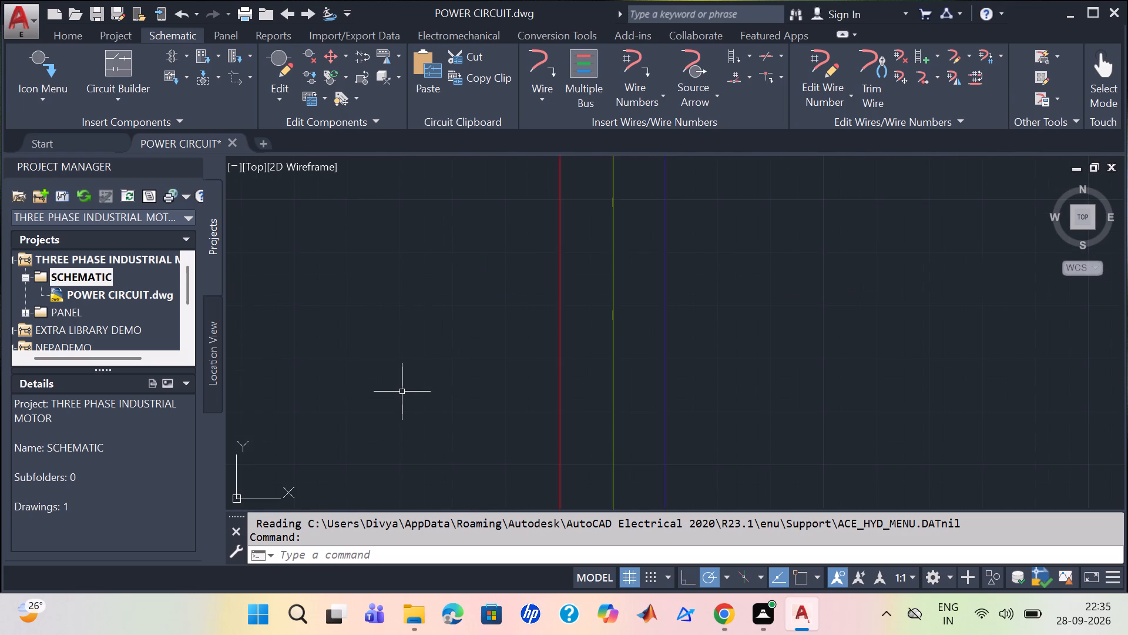
scroll(375, 383, "down", 1)
Open the WD DEMO SCHEMATIC drawing from the PANEL folder of WD DEMO PROJECT.
scroll(131, 314, "down", 2)
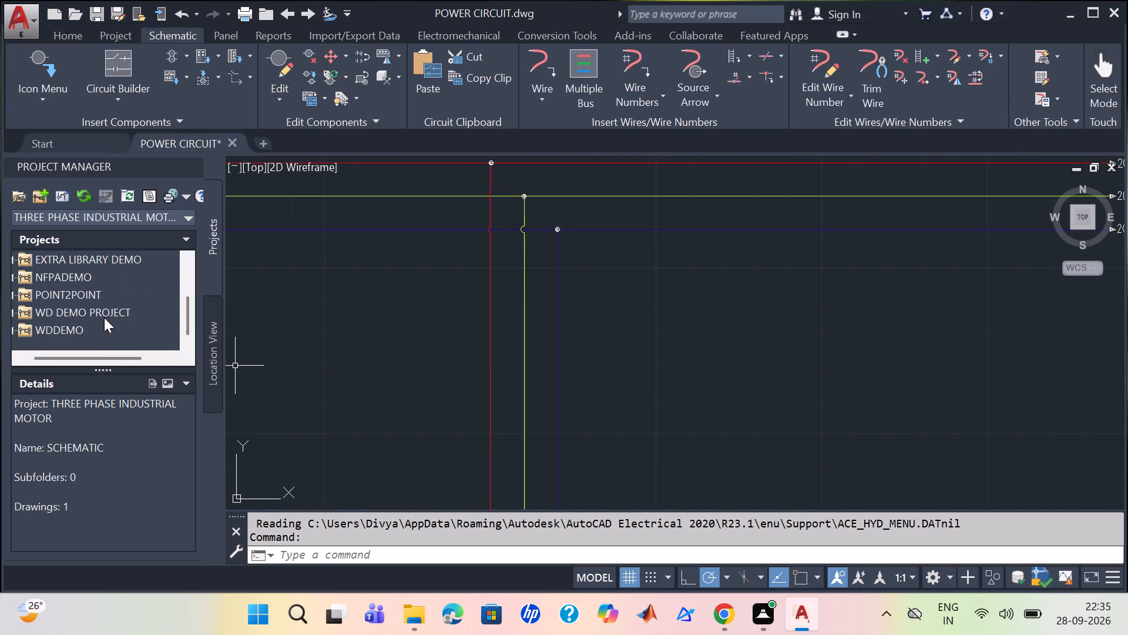
left_click(87, 315)
double_click(87, 315)
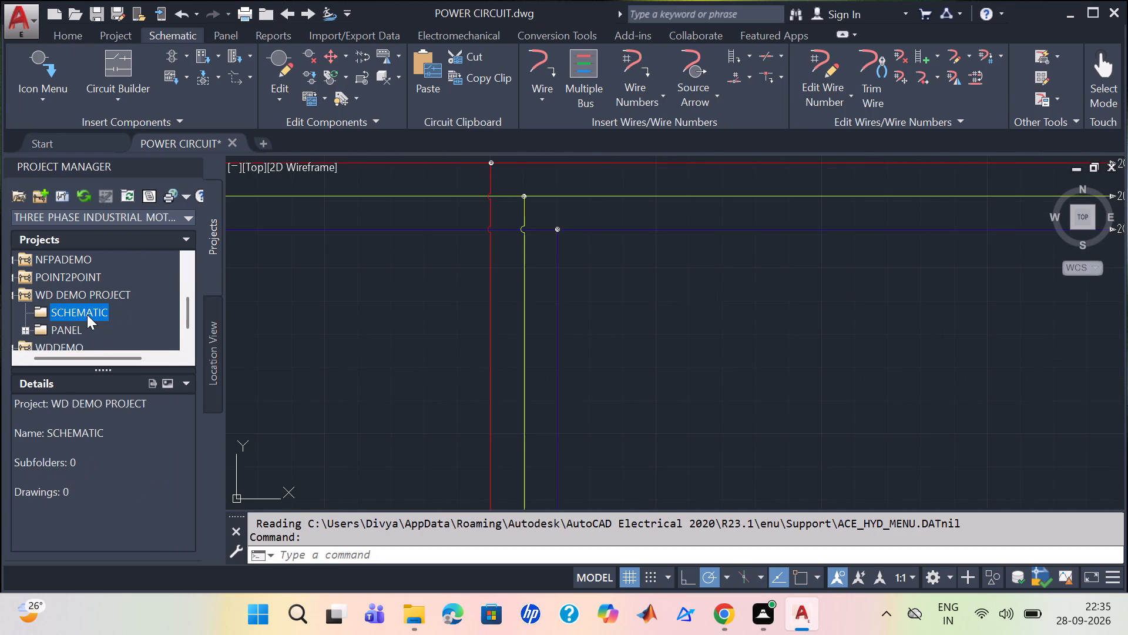
double_click(80, 305)
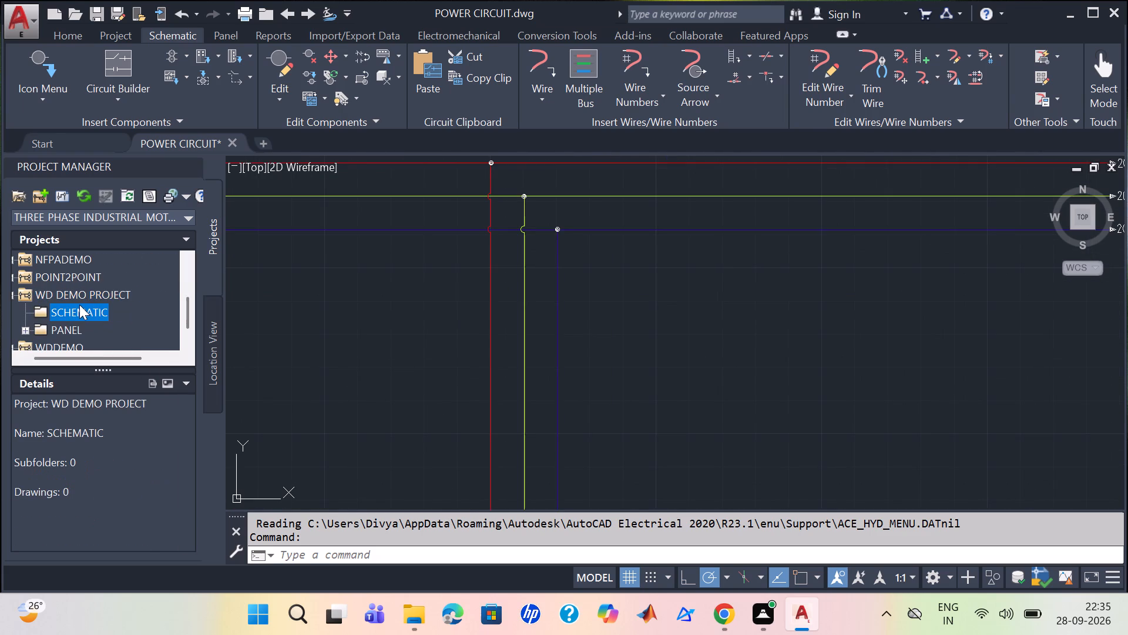
triple_click(71, 311)
scroll(73, 308, "down", 2)
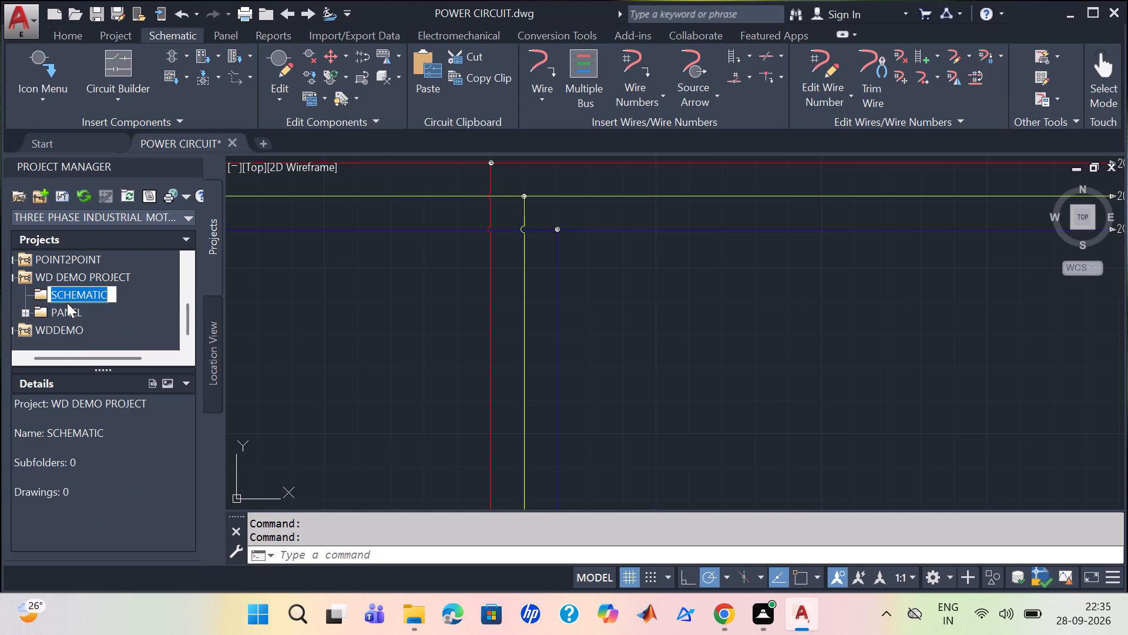
left_click(19, 315)
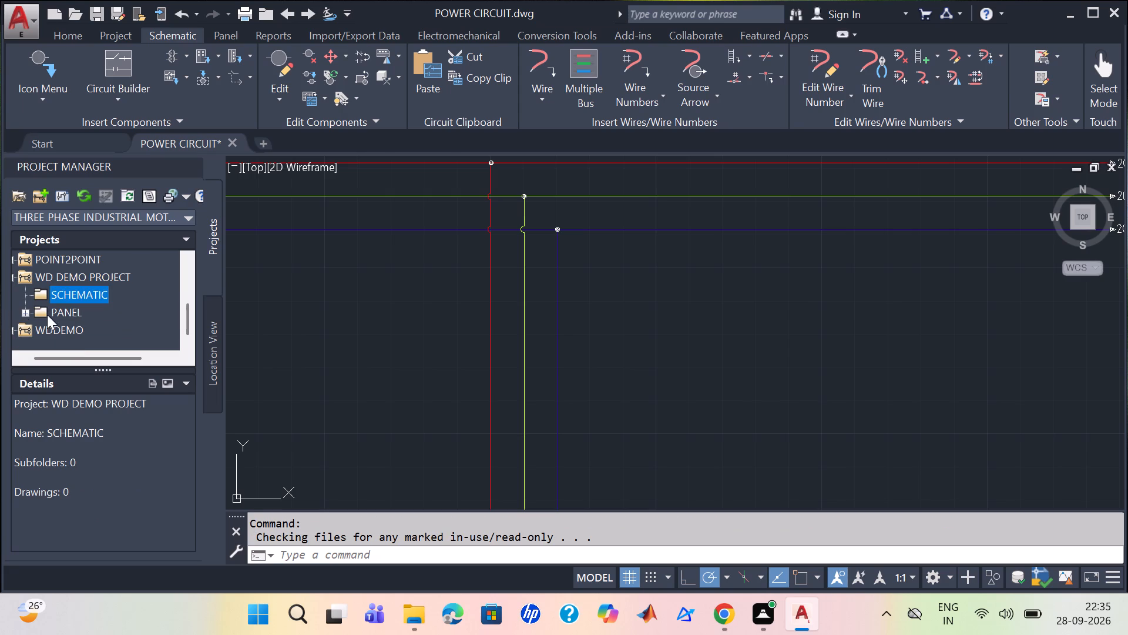
left_click(22, 315)
scroll(59, 314, "down", 1)
double_click(116, 313)
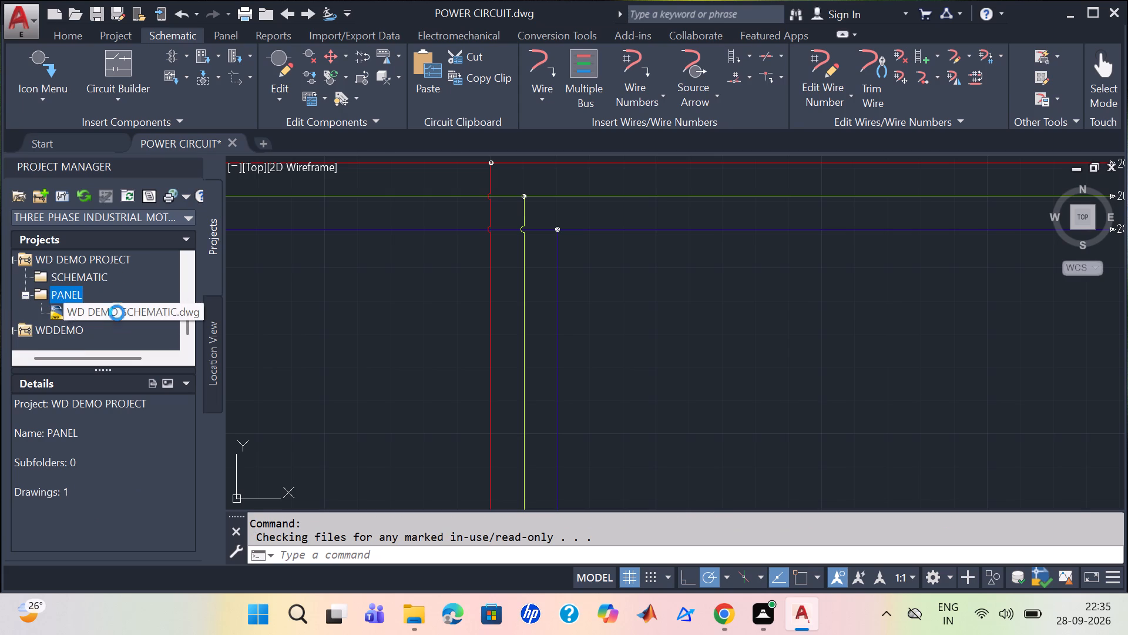
Examine the WD DEMO SCHEMATIC layout, including its three-phase bus and the branch with the CIRCUIT box.
scroll(748, 318, "down", 4)
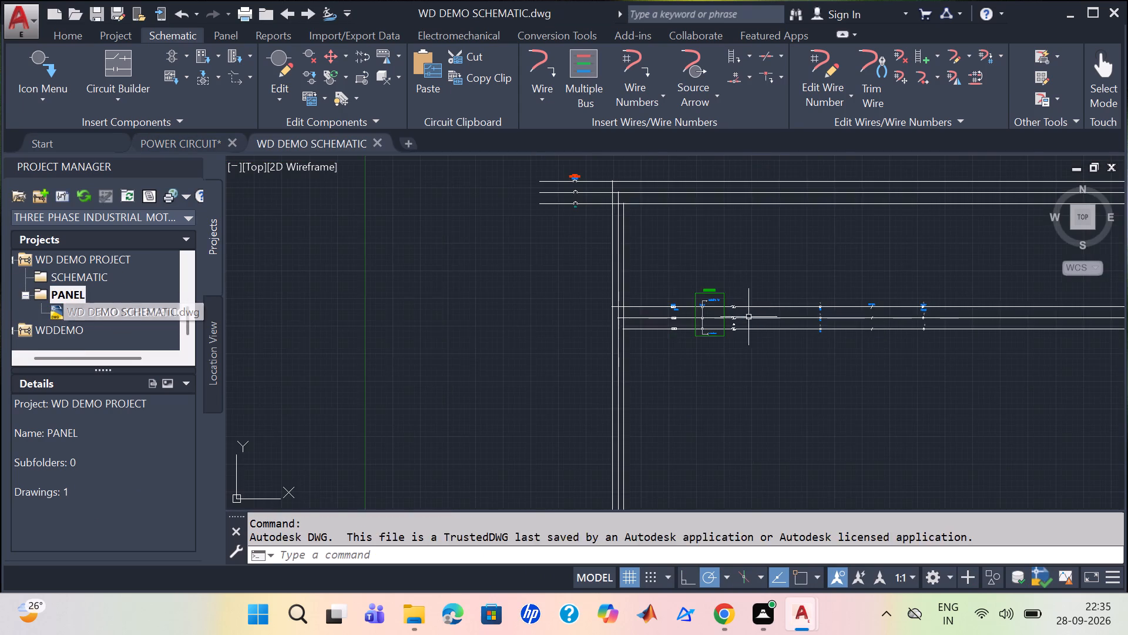
scroll(819, 320, "down", 1)
scroll(866, 349, "down", 1)
scroll(918, 375, "down", 1)
middle_click_drag(932, 353, 884, 350)
scroll(930, 352, "down", 1)
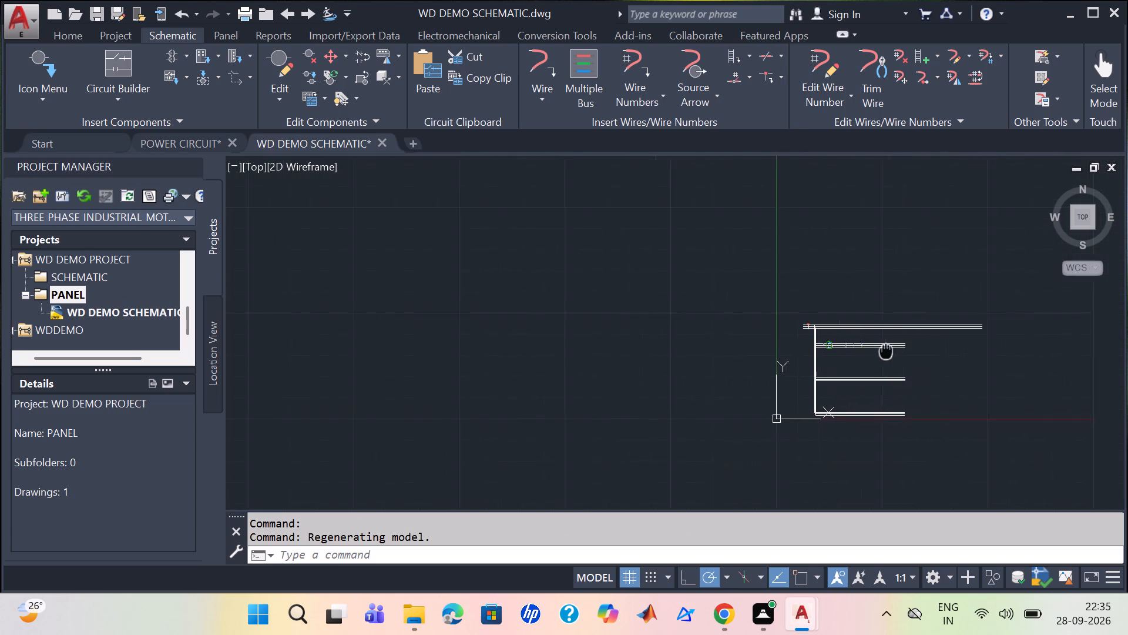
middle_click_drag(884, 350, 855, 351)
scroll(871, 351, "up", 4)
scroll(586, 370, "up", 2)
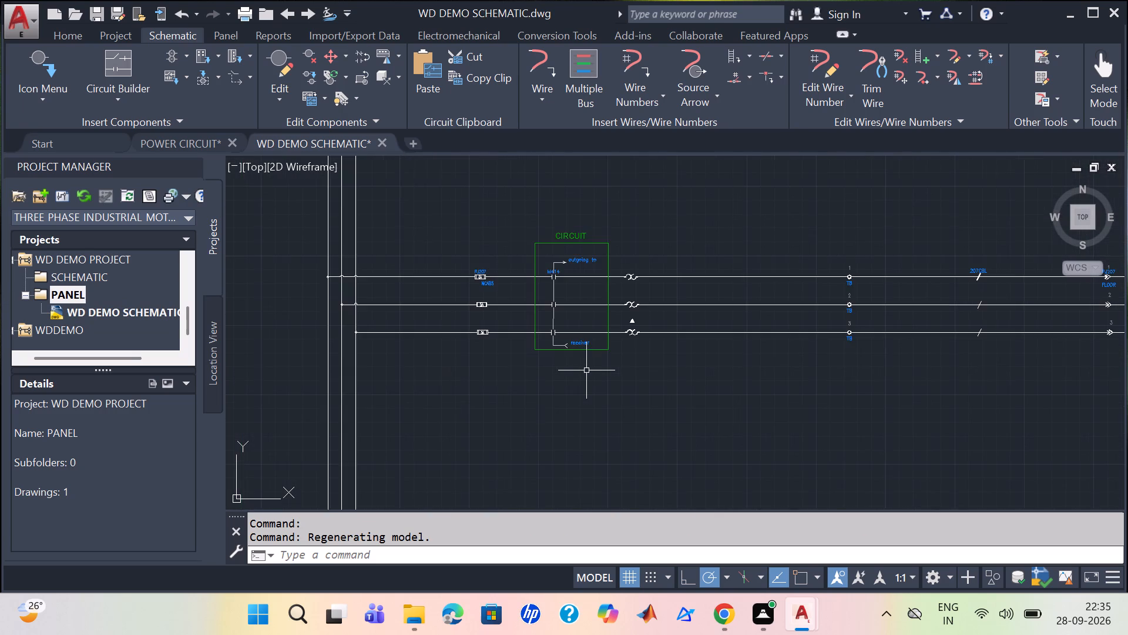
scroll(587, 368, "up", 2)
scroll(587, 368, "down", 2)
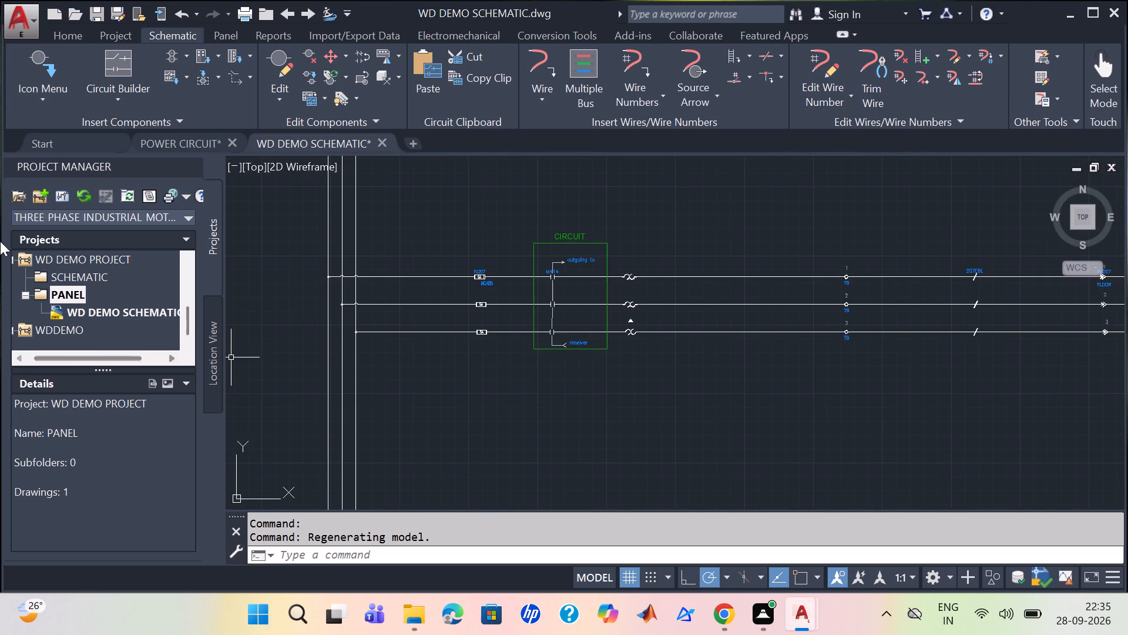
Open the demo03.dwg drawing from the SCHEMATIC folder of the WDDEMO project.
scroll(86, 322, "down", 1)
left_click(72, 332)
double_click(69, 330)
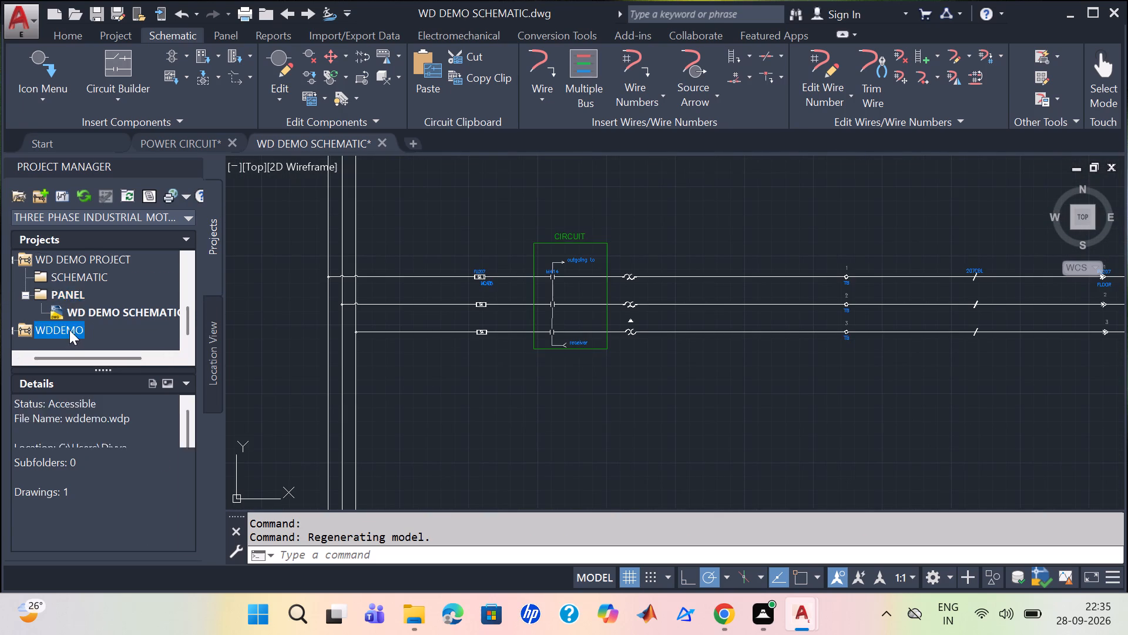
left_click(23, 313)
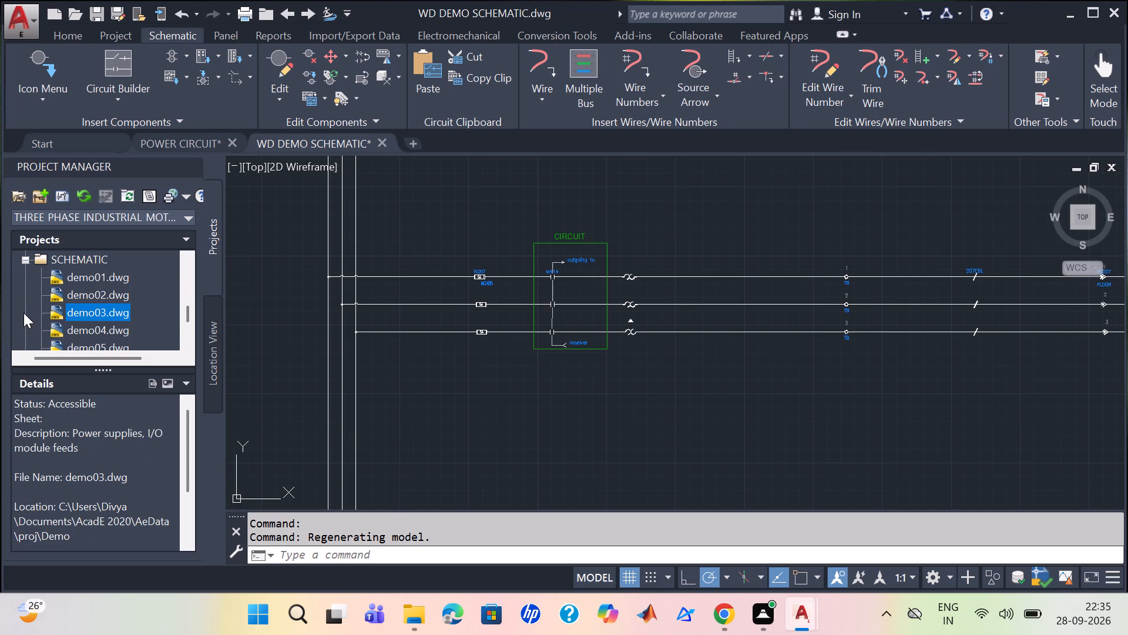
double_click(102, 318)
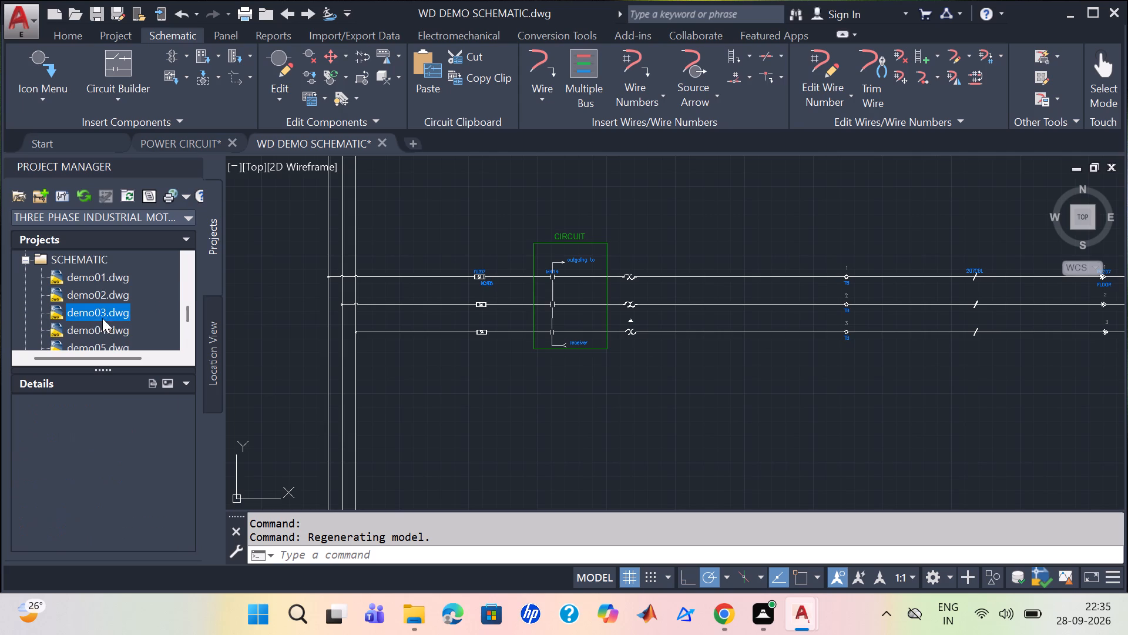
Examine the demo03 drawing's transformer, 24 VDC power supplies and breaker feed rungs.
scroll(550, 323, "up", 2)
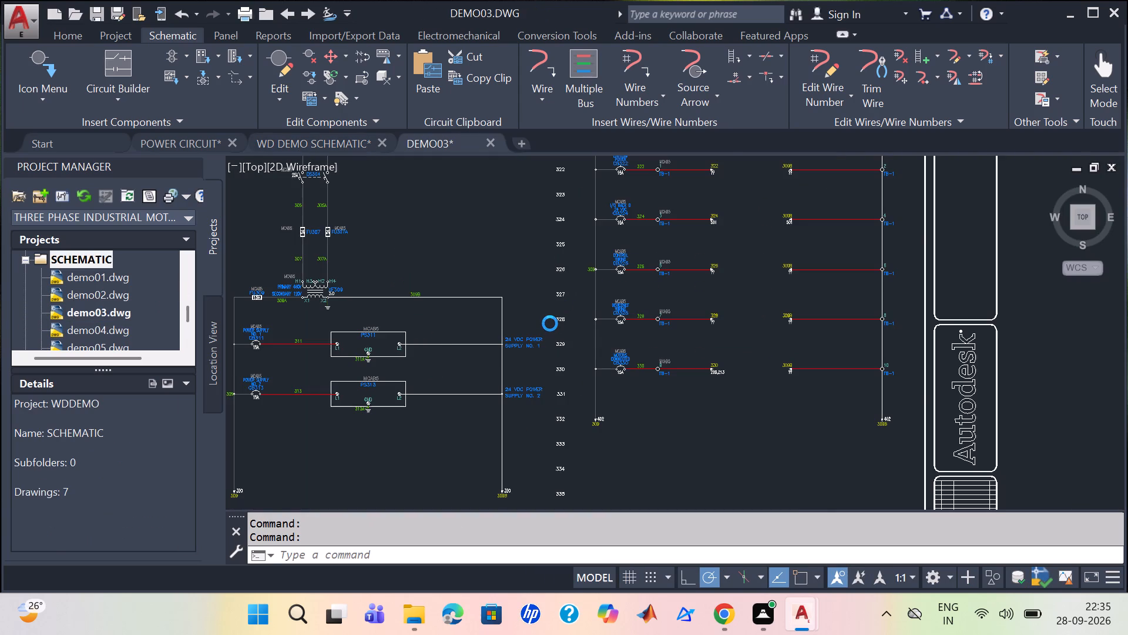
middle_click_drag(727, 352, 746, 349)
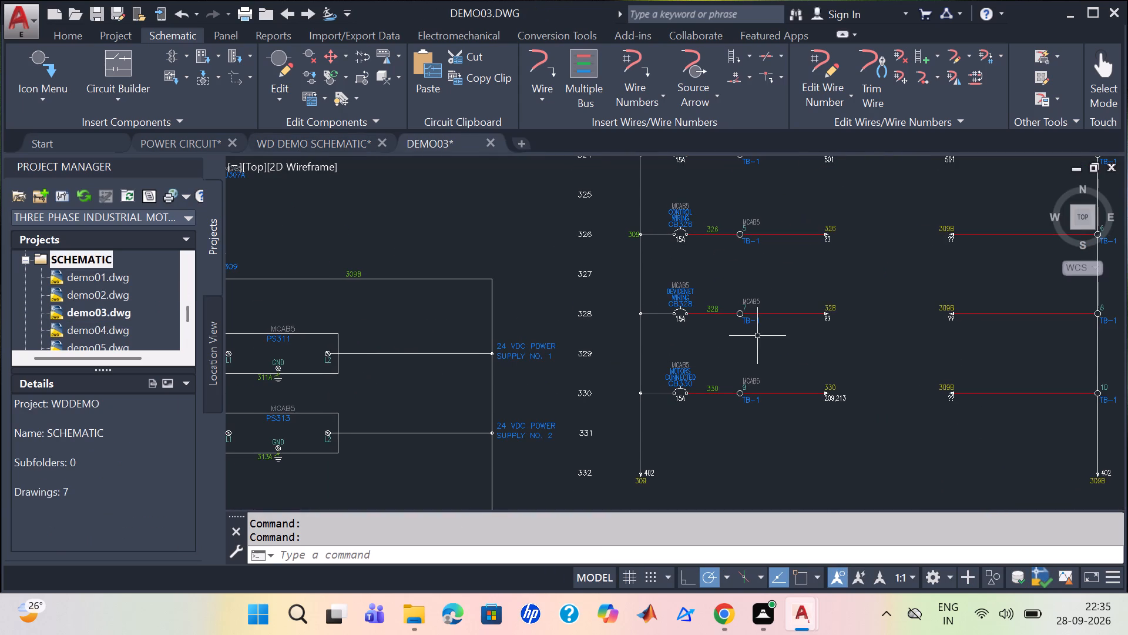
middle_click_drag(354, 327, 602, 333)
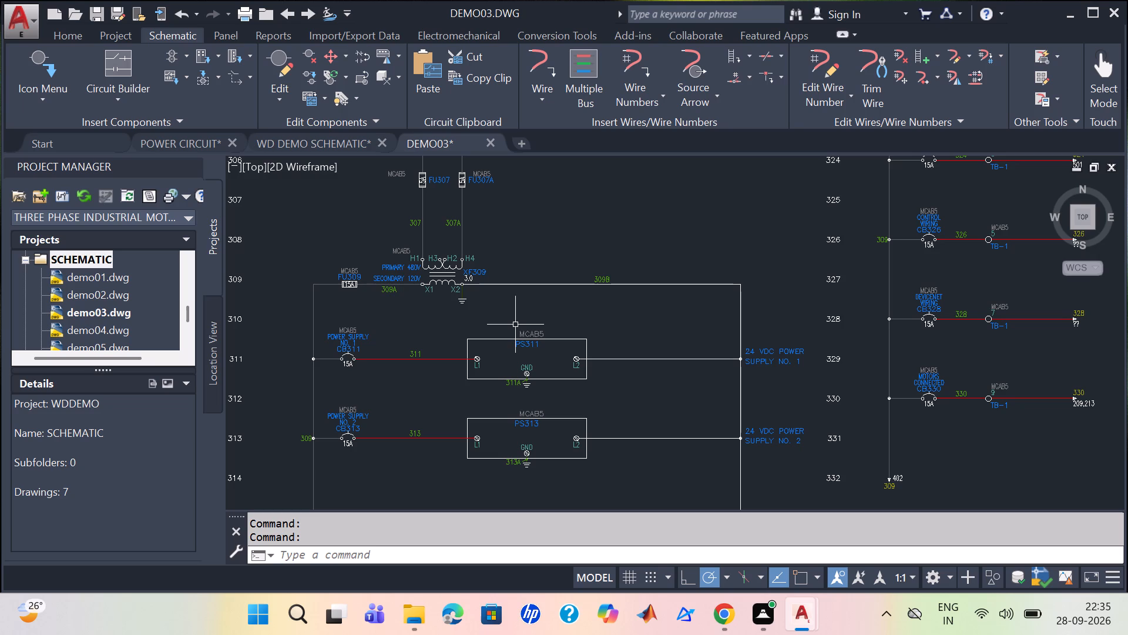
scroll(552, 347, "up", 1)
scroll(552, 347, "down", 4)
scroll(609, 329, "up", 2)
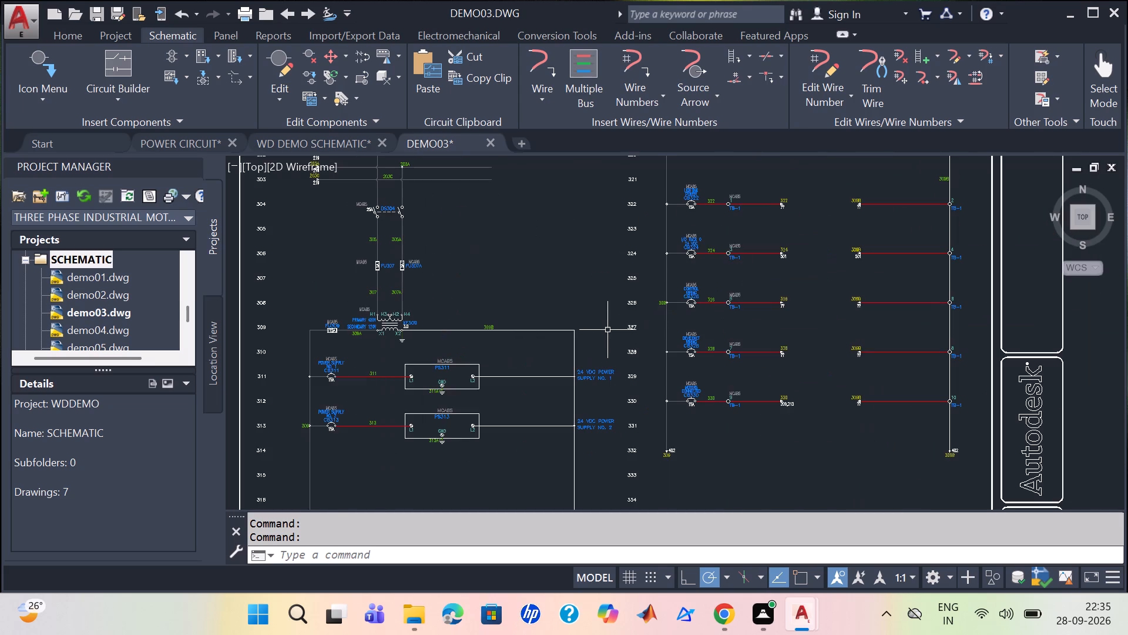
Open the demo02.dwg motor control drawing from the WDDEMO project's SCHEMATIC folder.
double_click(83, 299)
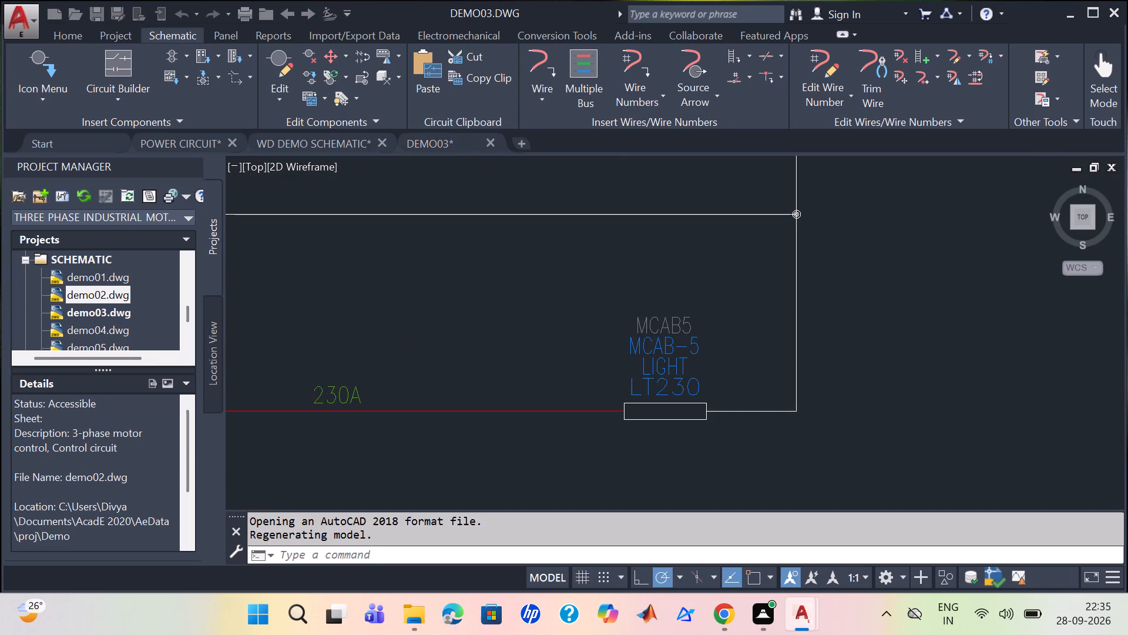
Examine the demo02 drawing's layout and its three-phase indexing motor branch with fuses, contactor contacts and terminals.
scroll(477, 337, "down", 4)
scroll(566, 309, "down", 2)
middle_click_drag(429, 333, 774, 327)
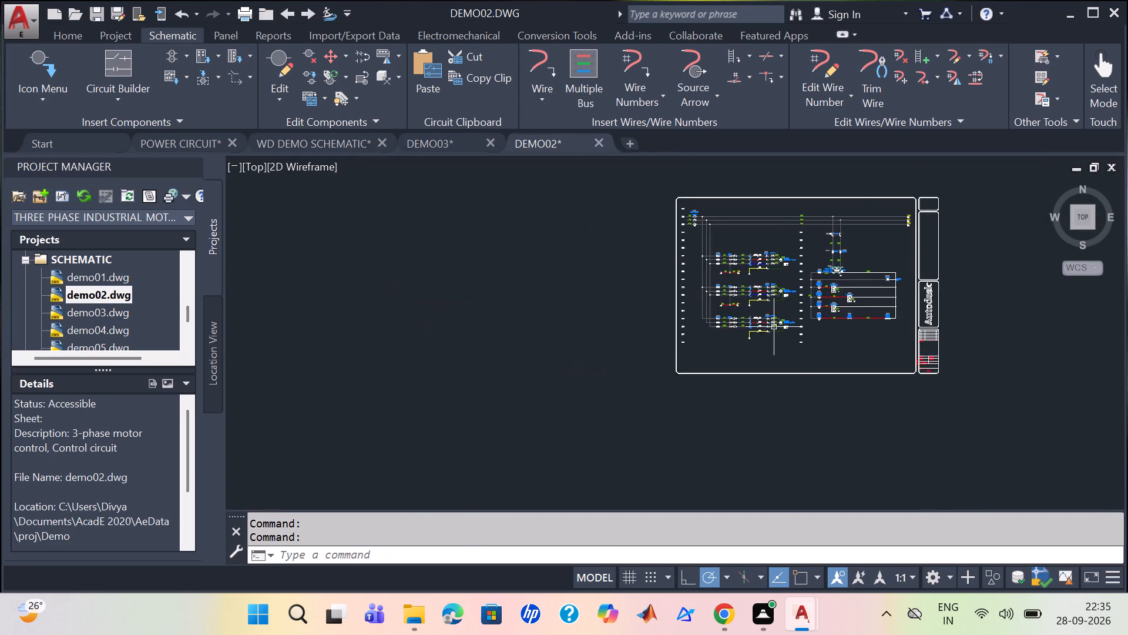
scroll(774, 327, "up", 4)
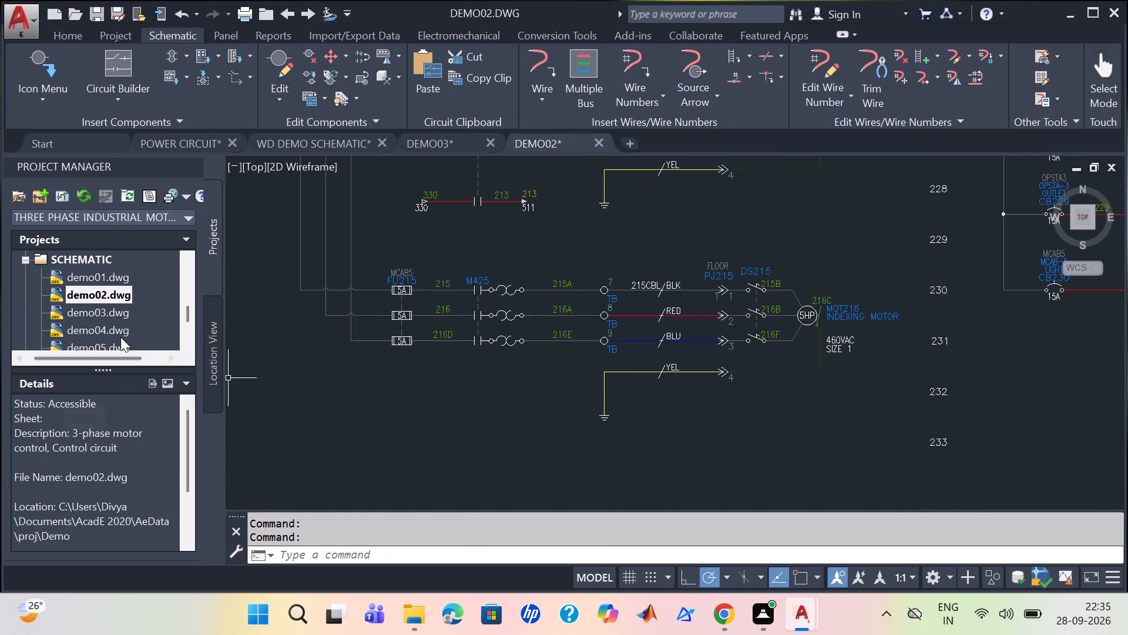
Open the demo04.dwg control schematic from the WDDEMO project's SCHEMATIC folder.
double_click(116, 330)
Examine the demo04 drawing's safety relay rungs, including the ram limit switches, junction box terminals and relay coils.
scroll(506, 328, "down", 2)
scroll(506, 328, "up", 4)
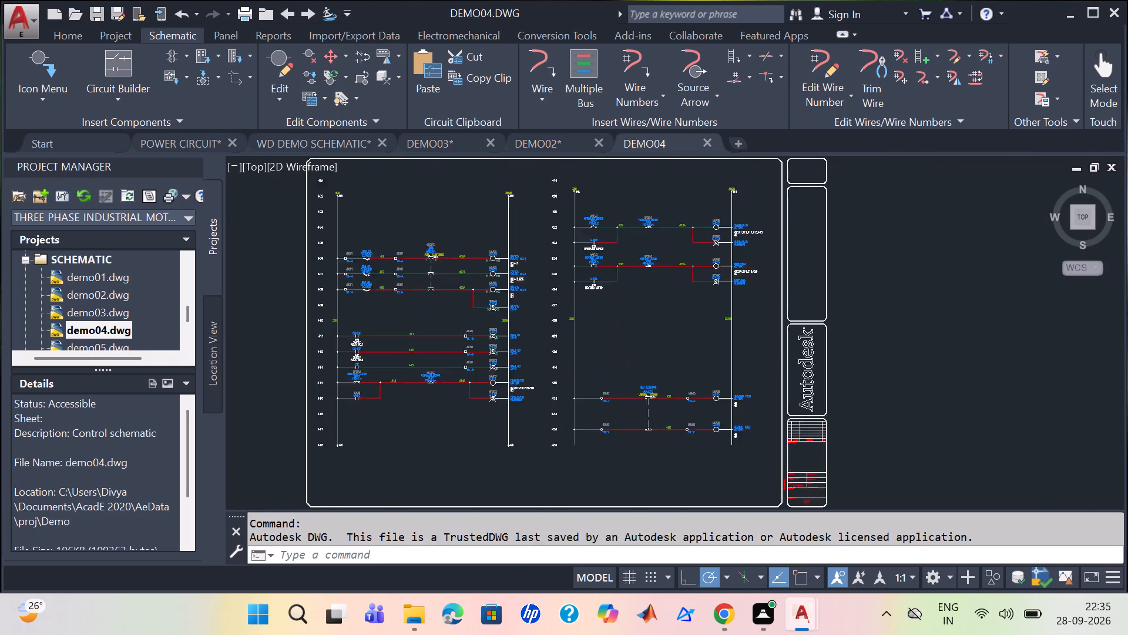
scroll(506, 328, "down", 2)
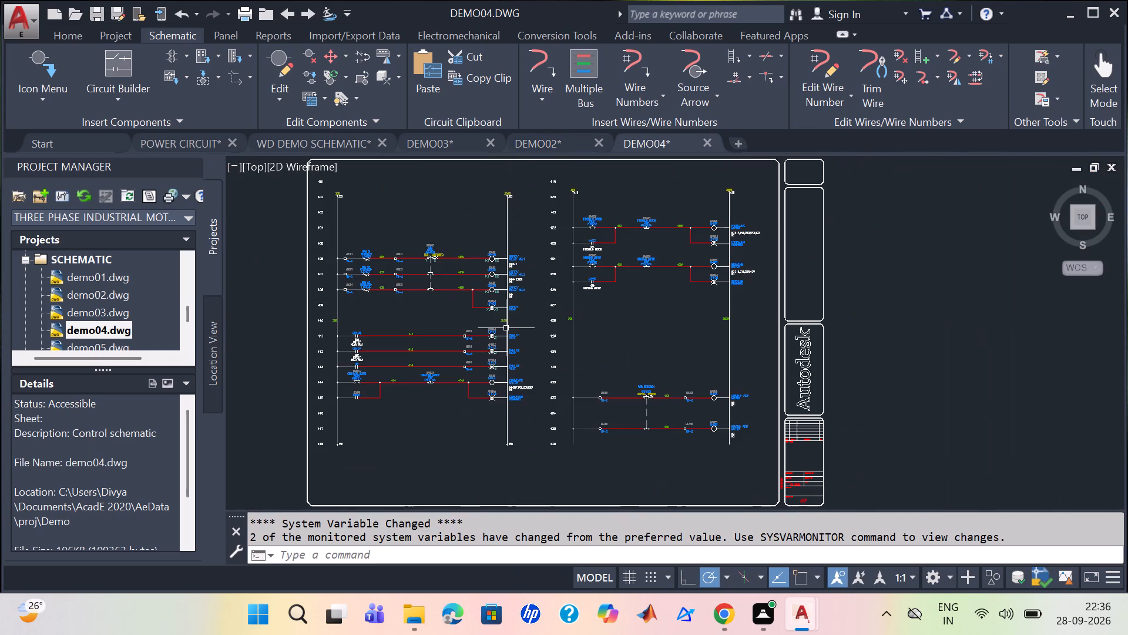
scroll(501, 328, "up", 3)
middle_click_drag(471, 323, 556, 427)
scroll(556, 427, "up", 3)
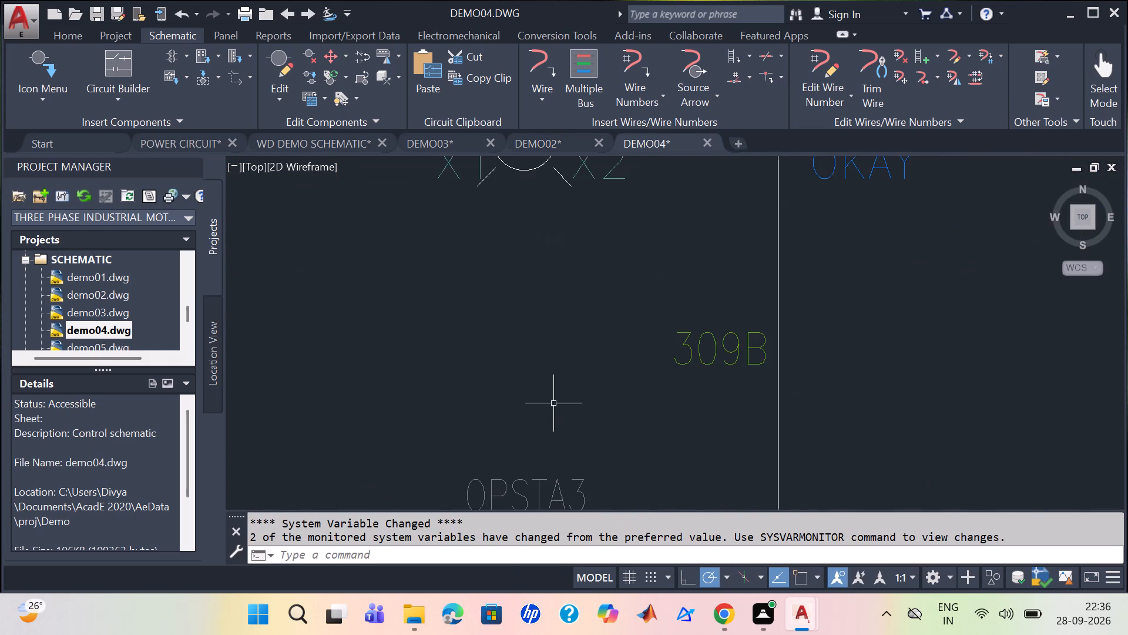
scroll(553, 403, "down", 4)
scroll(559, 349, "down", 2)
scroll(559, 349, "up", 1)
scroll(392, 351, "up", 2)
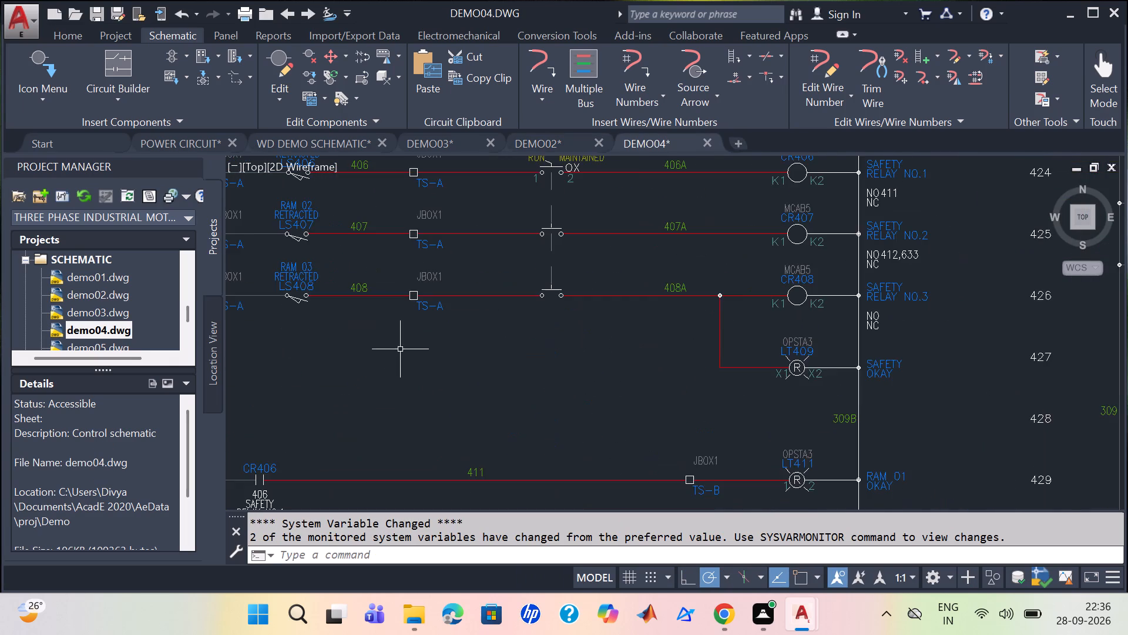
scroll(424, 340, "up", 1)
scroll(424, 340, "down", 2)
scroll(452, 357, "up", 1)
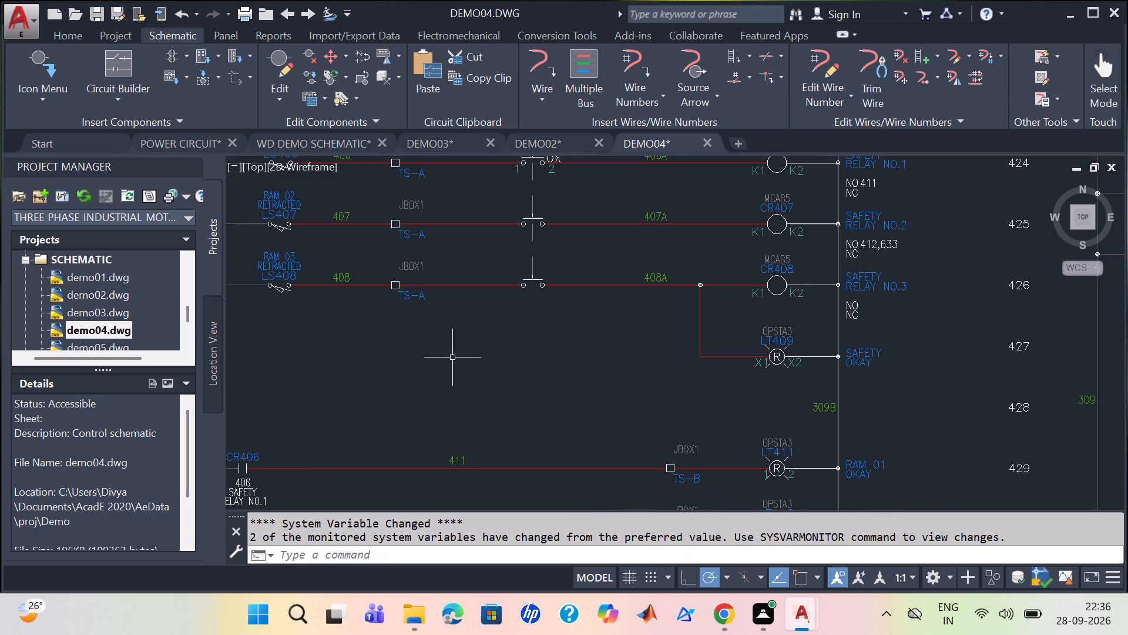
scroll(427, 367, "down", 2)
scroll(427, 367, "up", 4)
middle_click_drag(417, 366, 760, 577)
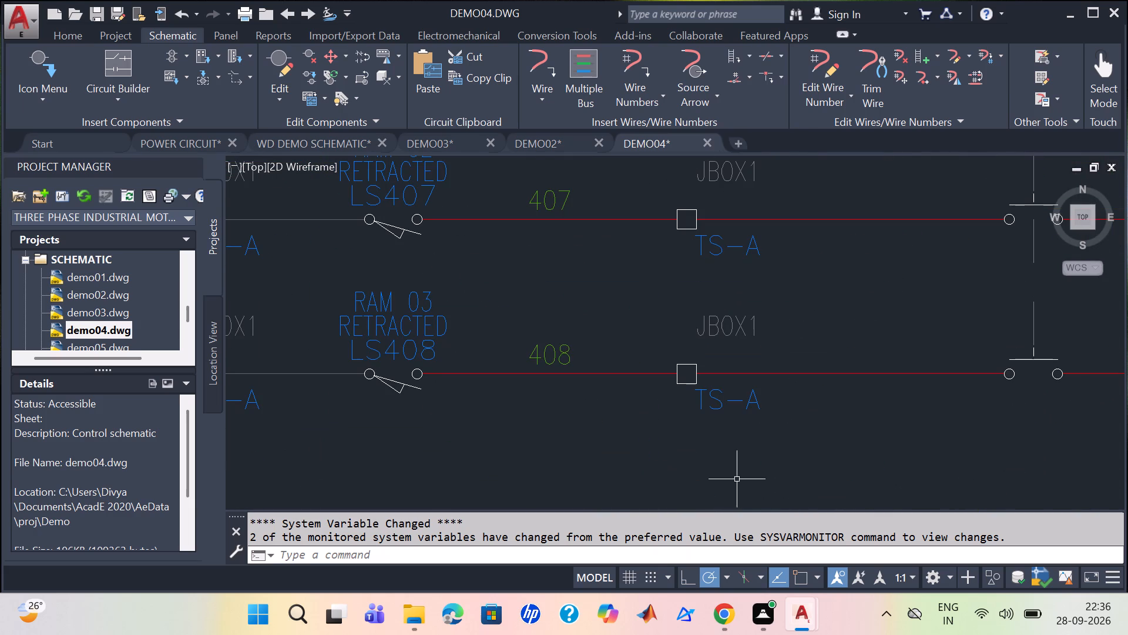
scroll(659, 406, "down", 1)
scroll(503, 440, "up", 1)
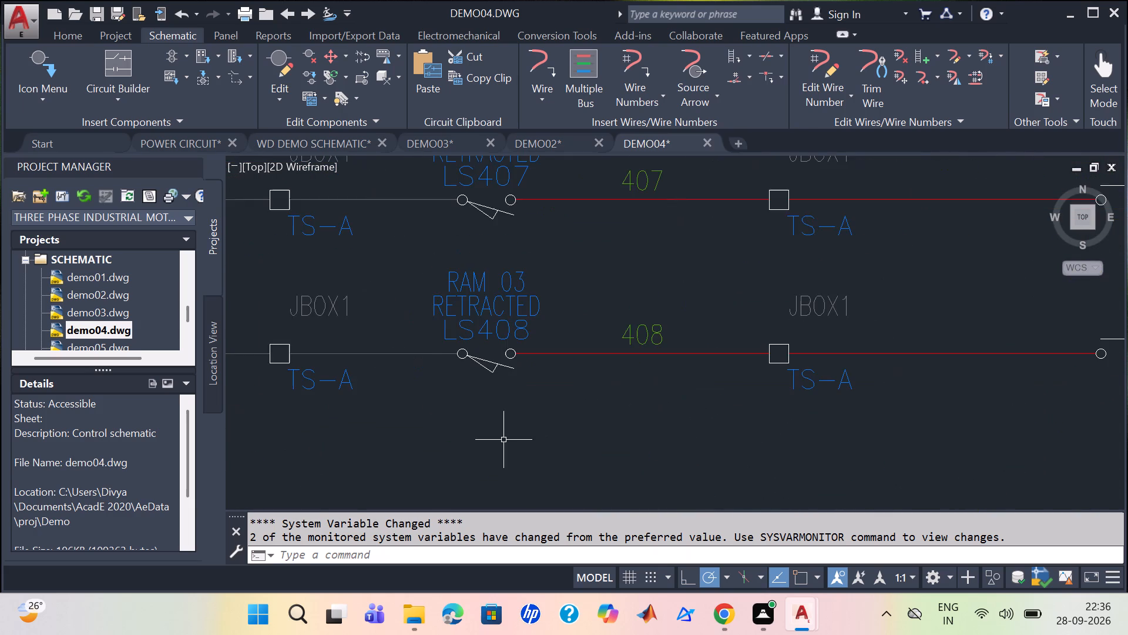
Examine the demo04 drawing's ram indicator light, conveyor motor start/stop and web detection selector switch rungs.
scroll(503, 440, "down", 3)
middle_click_drag(615, 443, 461, 173)
scroll(461, 172, "up", 1)
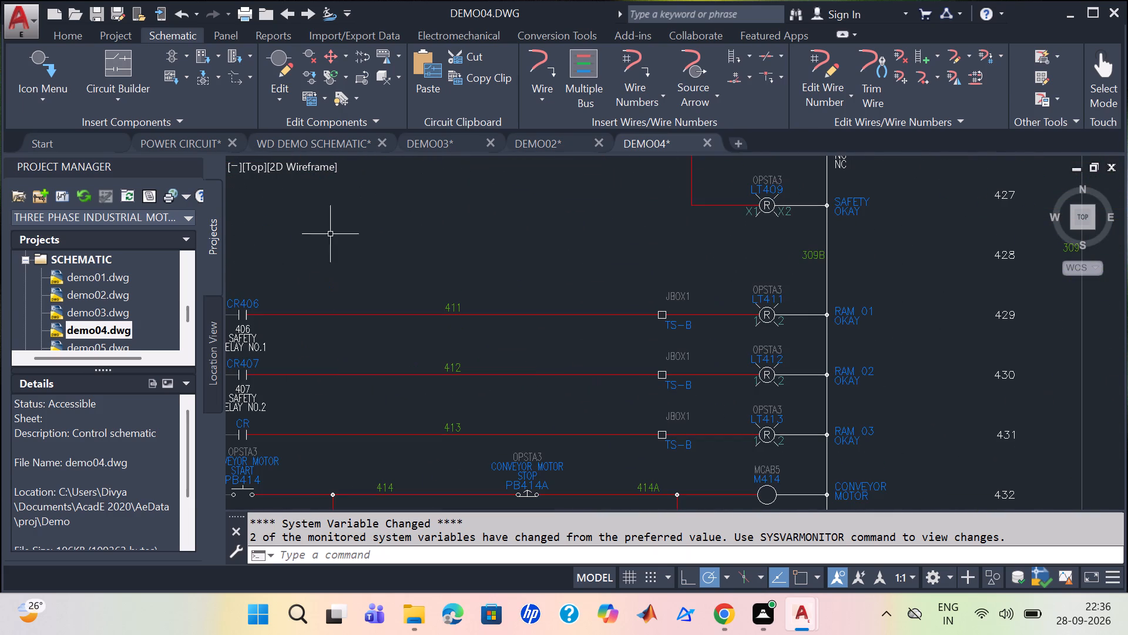
middle_click_drag(318, 280, 503, 188)
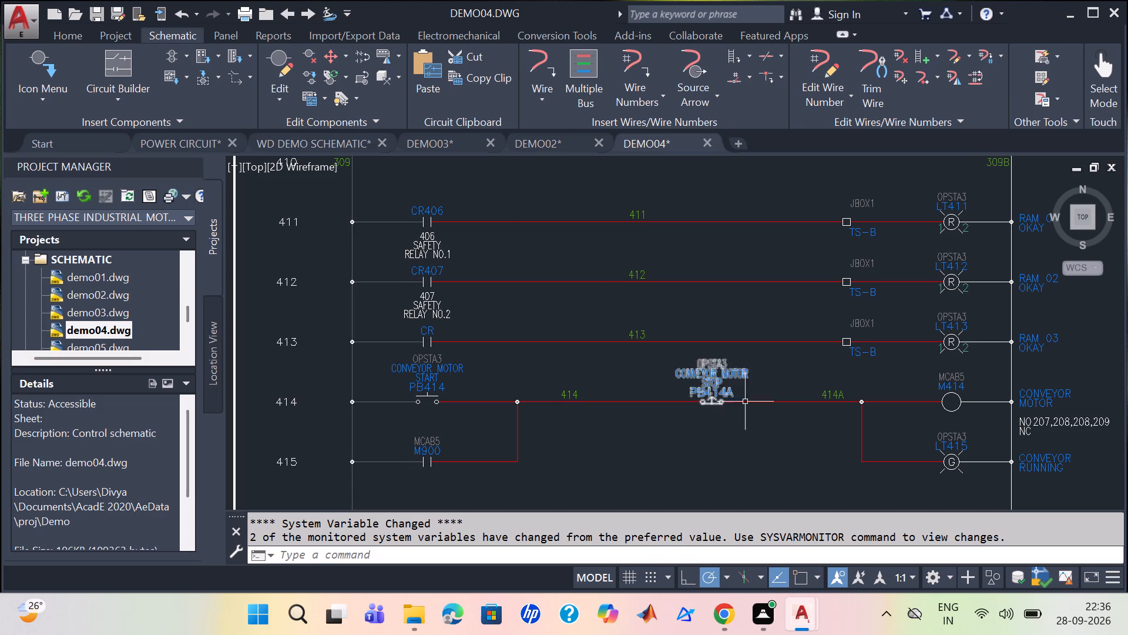
scroll(822, 461, "down", 1)
middle_click_drag(822, 459, 583, 356)
scroll(575, 339, "down", 1)
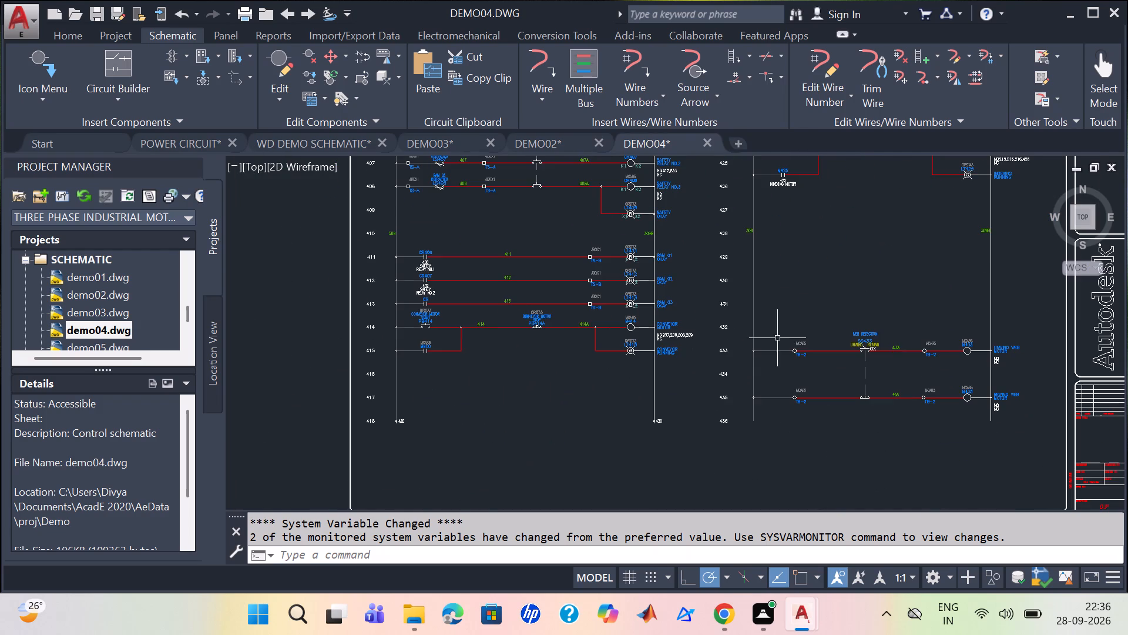
scroll(903, 363, "up", 3)
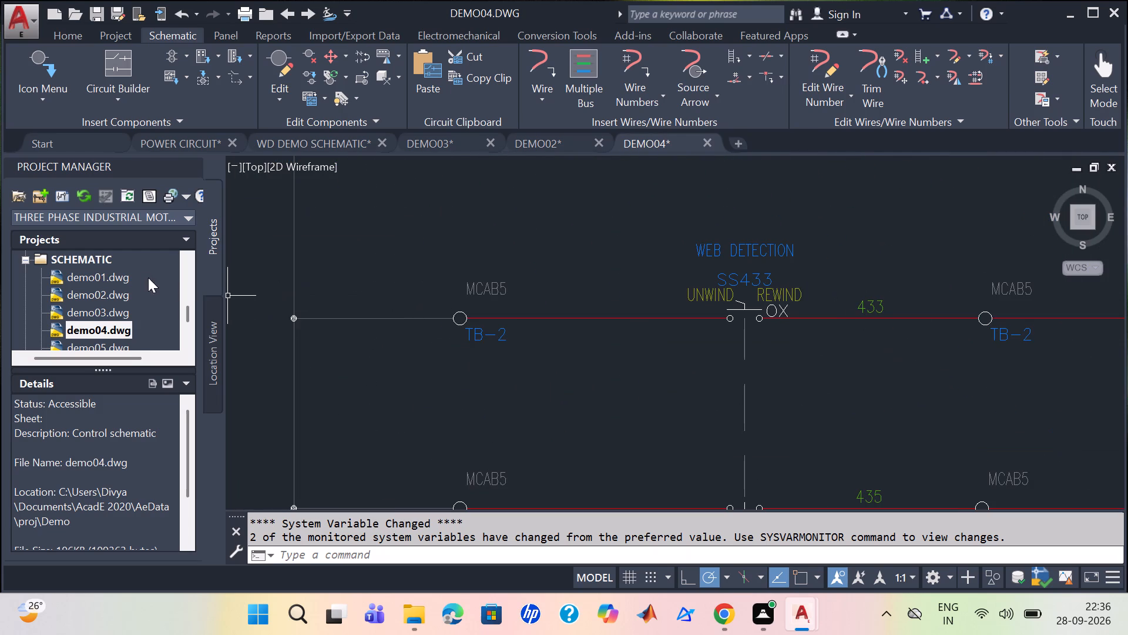
Open the demo05.dwg PLC input drawing from the WDDEMO project and inspect its slot 1 input module.
scroll(93, 297, "down", 2)
left_click(82, 275)
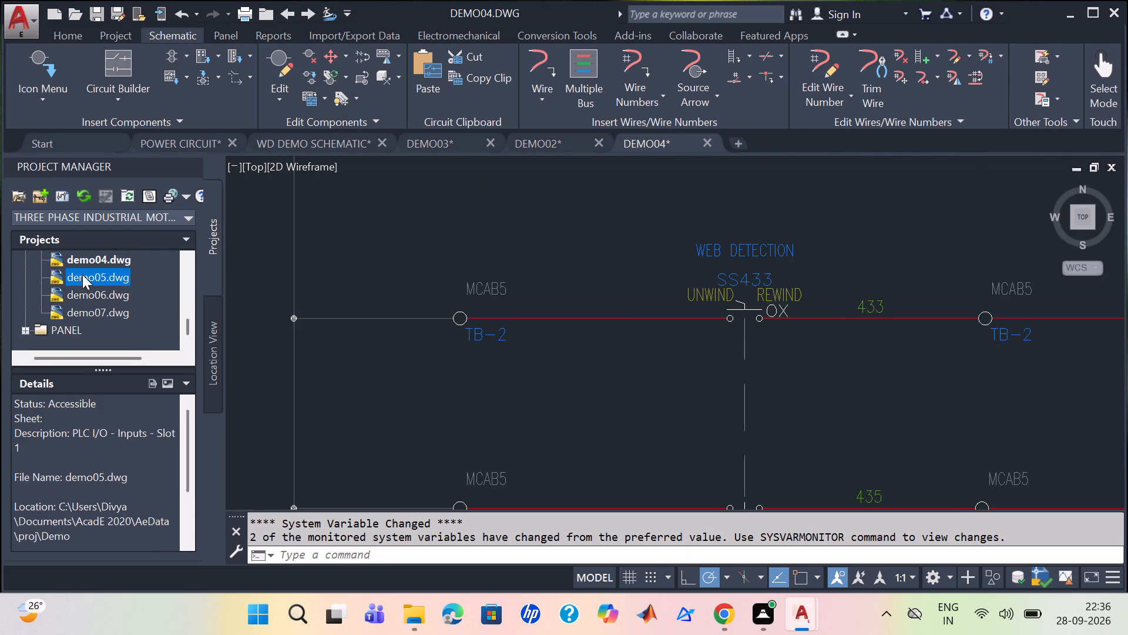
double_click(82, 275)
scroll(447, 317, "up", 1)
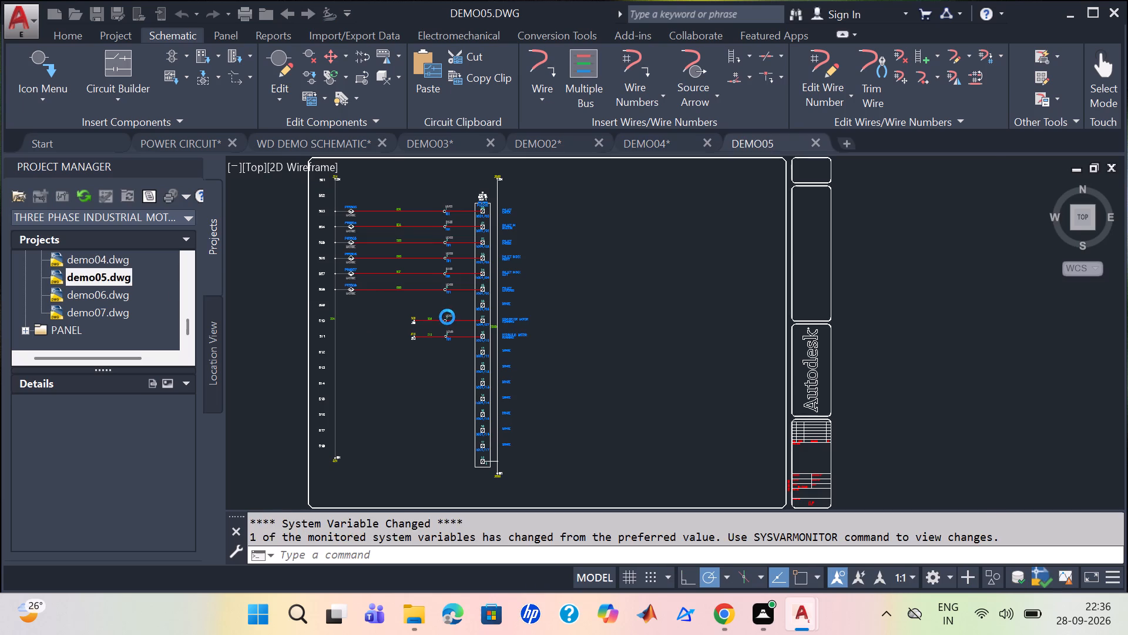
double_click(82, 295)
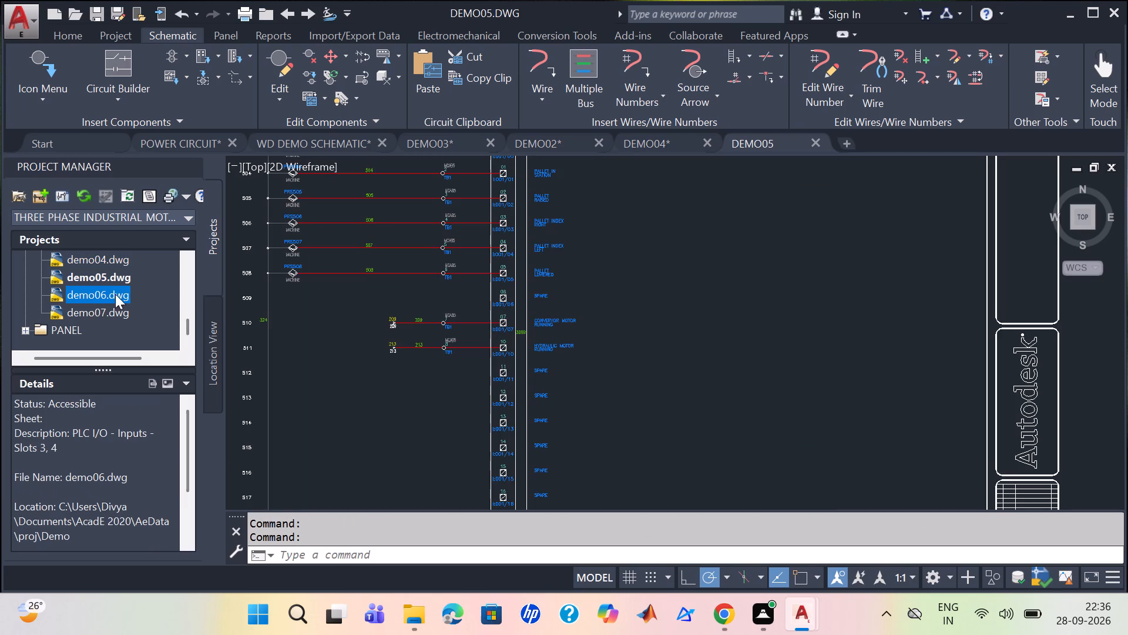
scroll(516, 287, "up", 2)
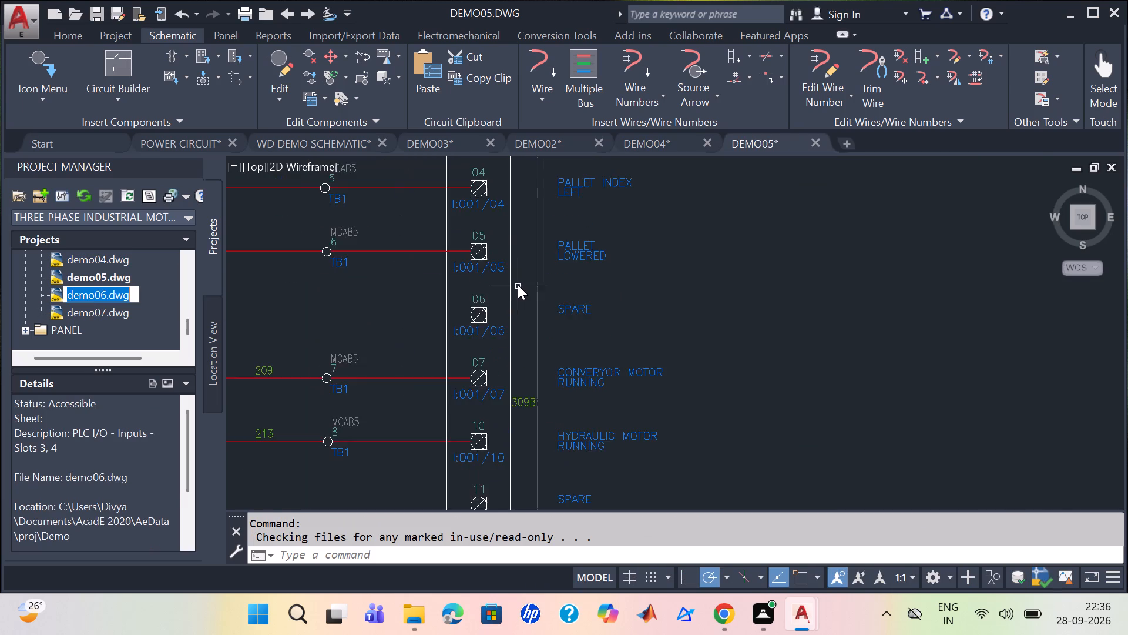
scroll(518, 285, "down", 2)
Open the demo07.dwg PLC I/O drawing from the WDDEMO project and view its input and output module layout.
double_click(112, 310)
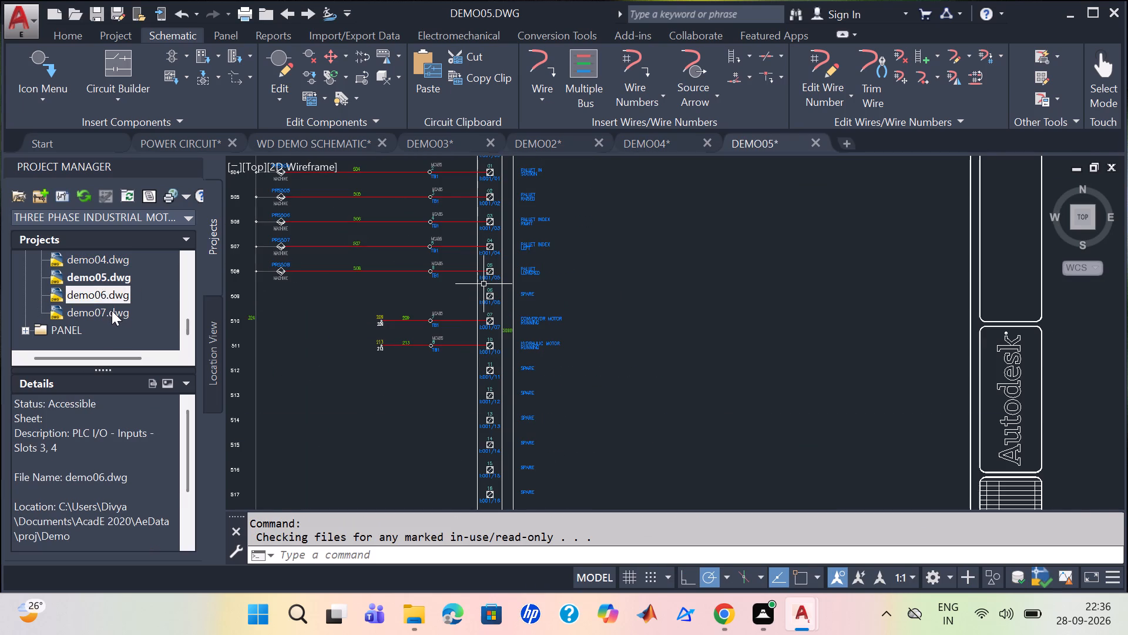
scroll(690, 283, "up", 1)
scroll(690, 283, "down", 2)
scroll(248, 285, "up", 1)
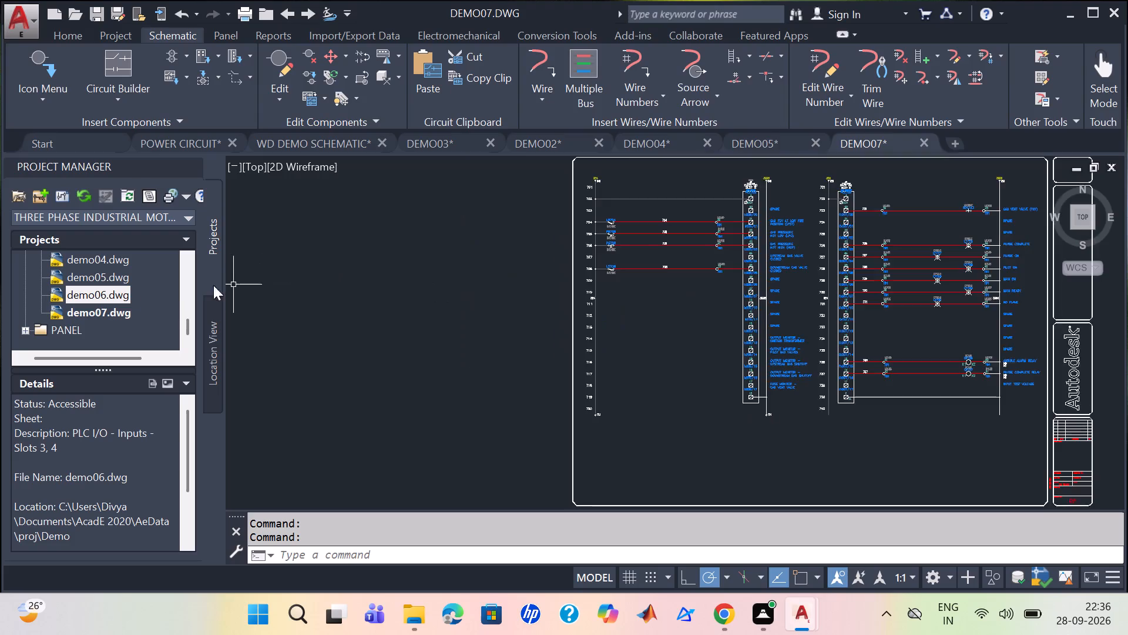
double_click(97, 312)
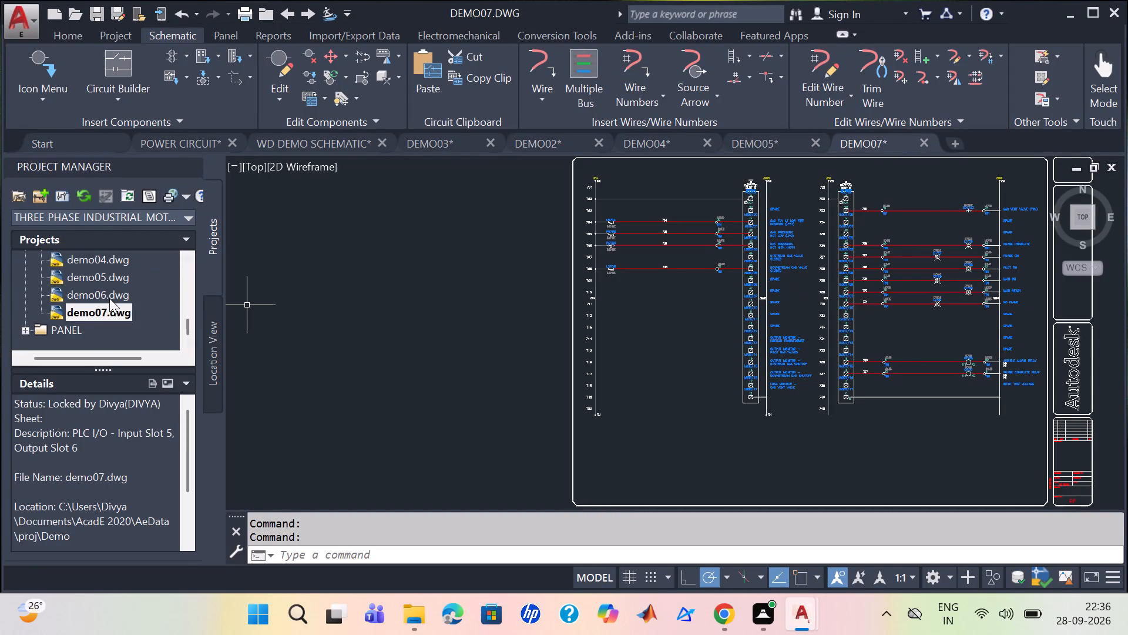
Open the demo06.dwg PLC input drawing from the WDDEMO project and examine its slot 3 and 4 input rungs.
double_click(109, 298)
scroll(538, 303, "up", 3)
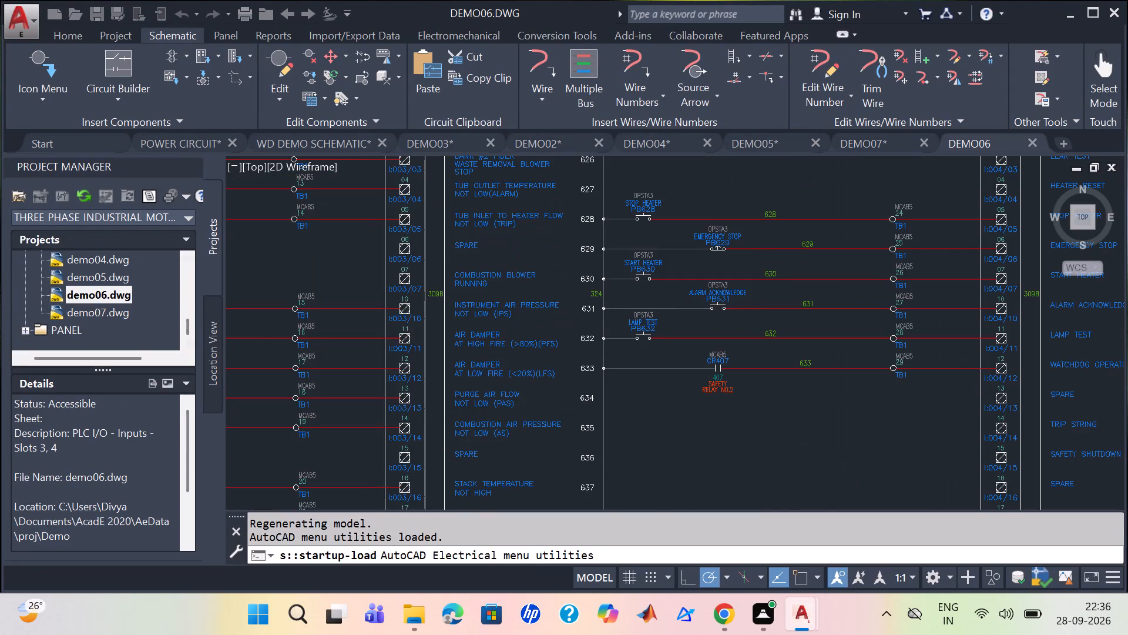
scroll(354, 282, "down", 3)
scroll(506, 256, "up", 2)
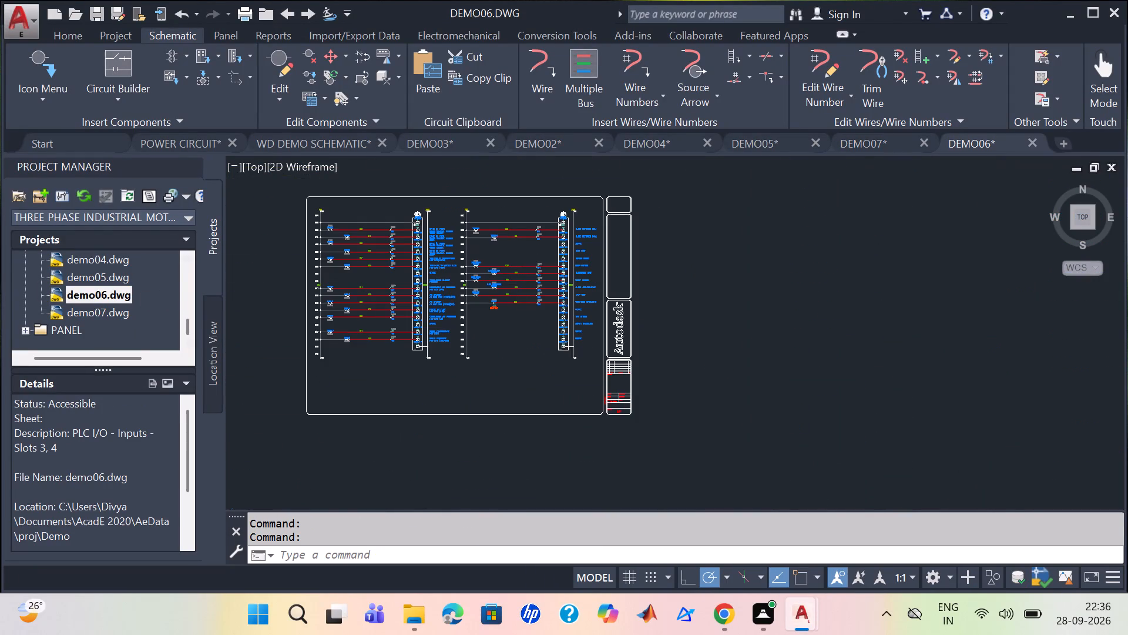
scroll(506, 256, "up", 2)
scroll(432, 308, "down", 4)
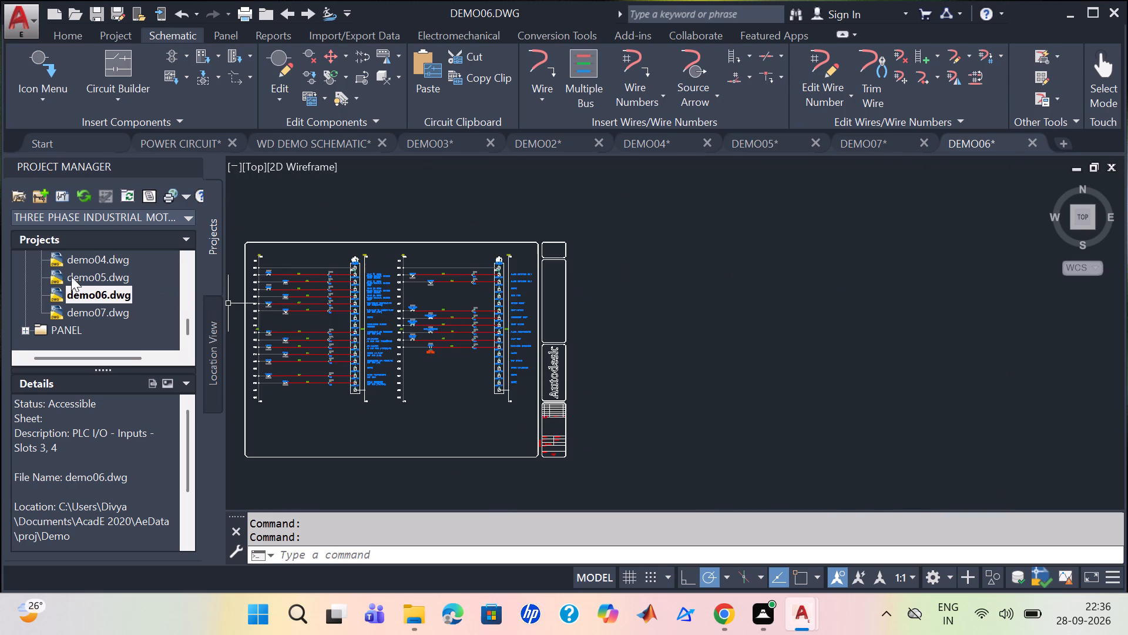
Return to POWER CIRCUIT.dwg in the three phase industrial motor project's SCHEMATIC folder.
left_click_drag(182, 319, 196, 263)
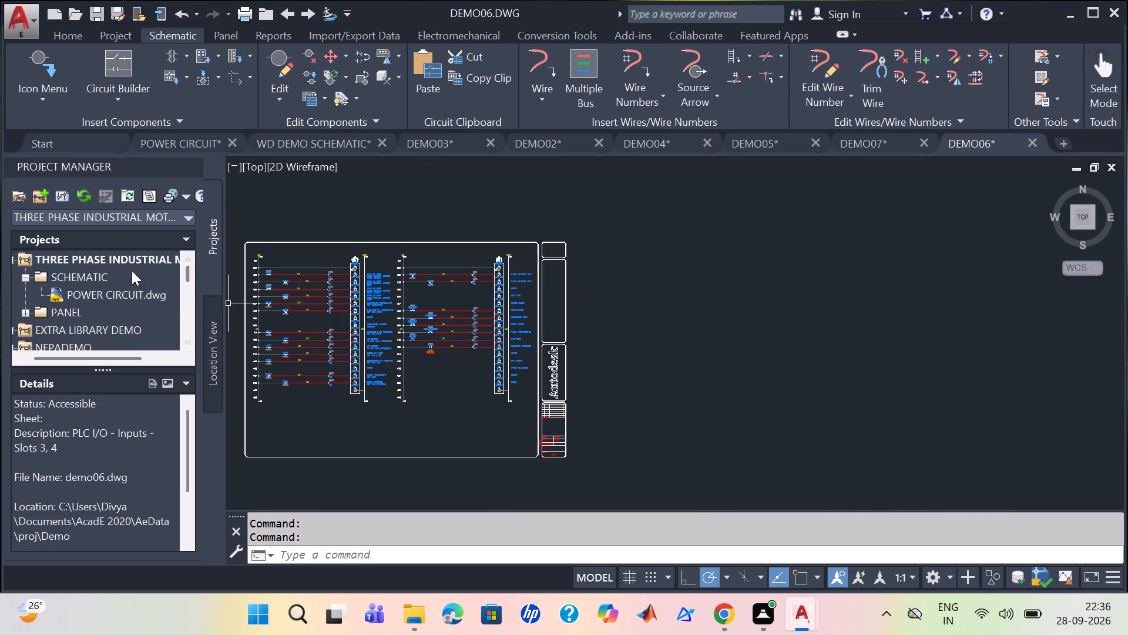
left_click(133, 259)
left_click(66, 275)
double_click(75, 295)
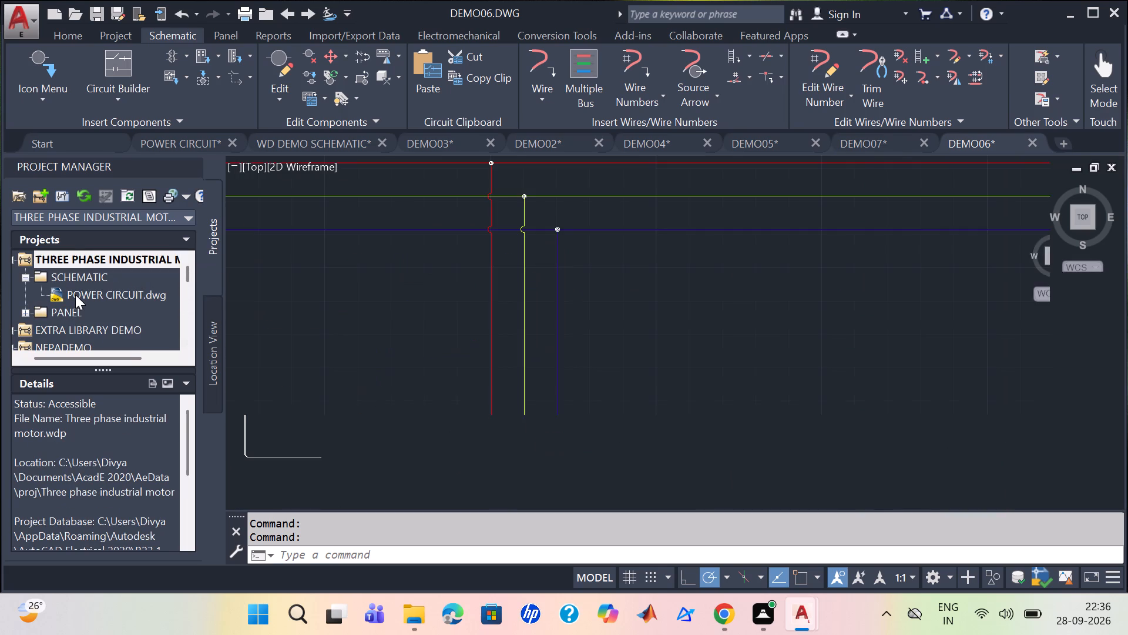
Close the WD DEMO SCHEMATIC drawing without saving its changes.
left_click(384, 148)
left_click(384, 148)
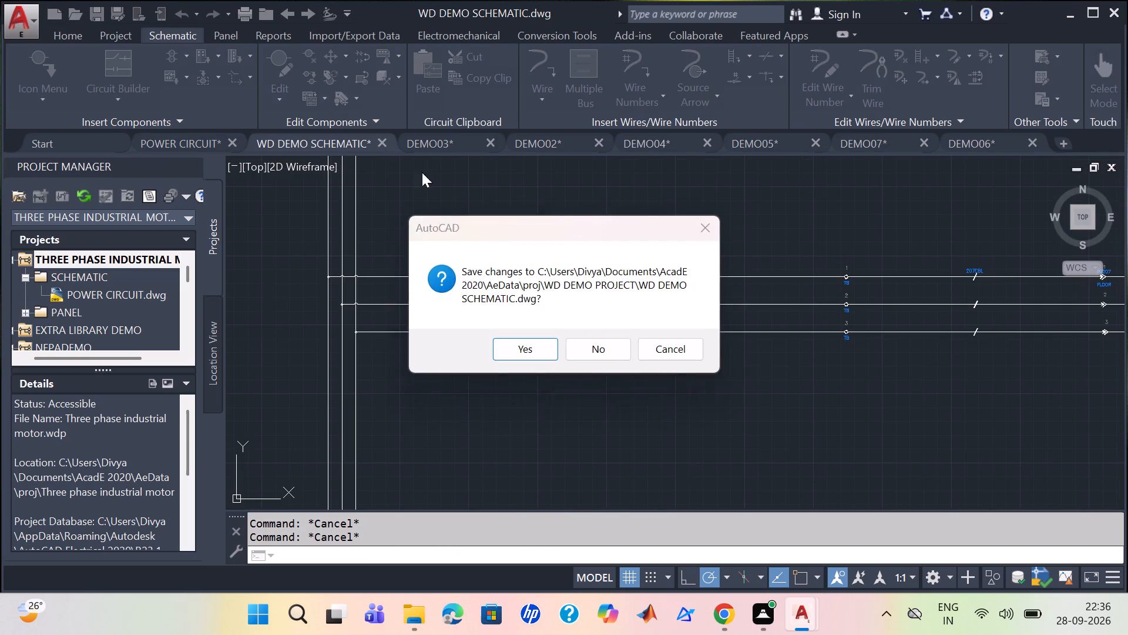
left_click(595, 346)
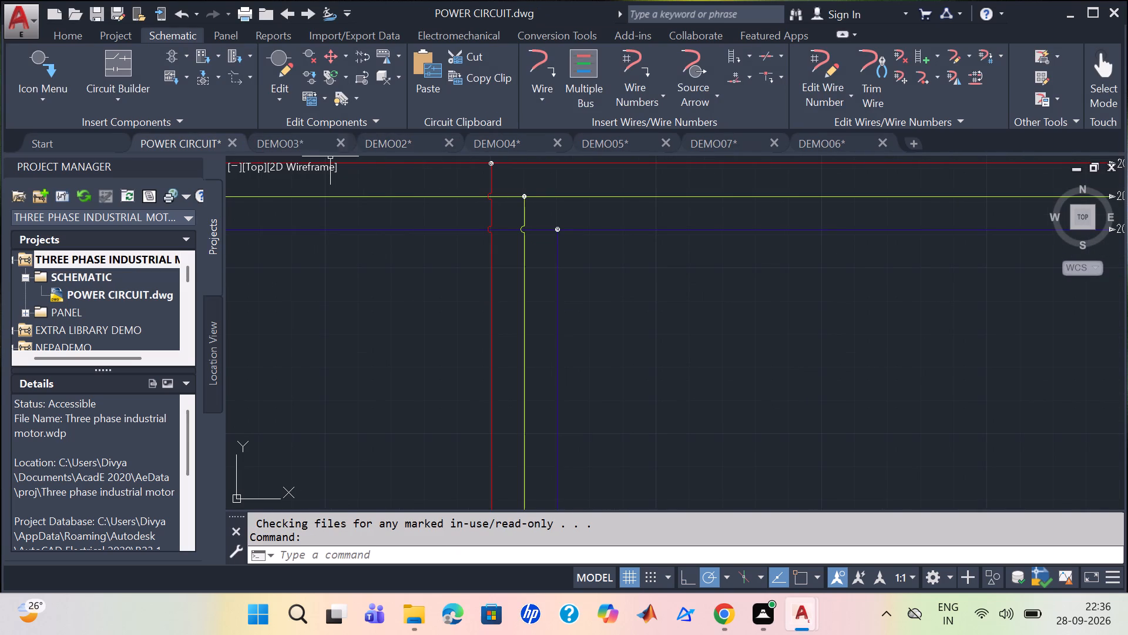
Close the DEMO03, DEMO02 and DEMO04 reference drawings without saving their changes.
left_click(334, 142)
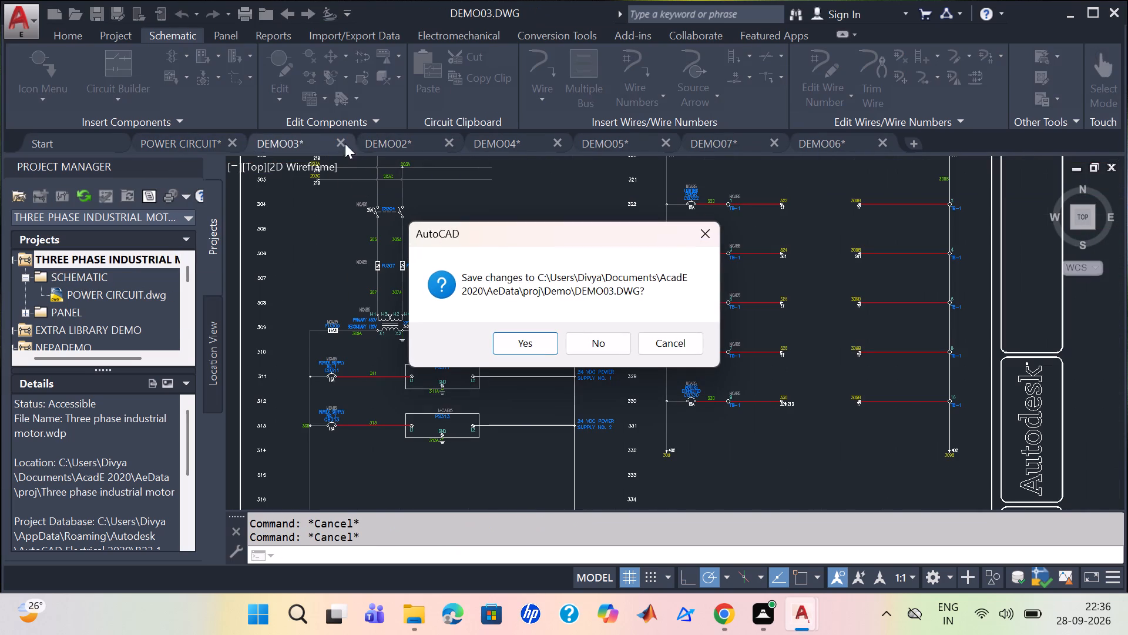
left_click(593, 343)
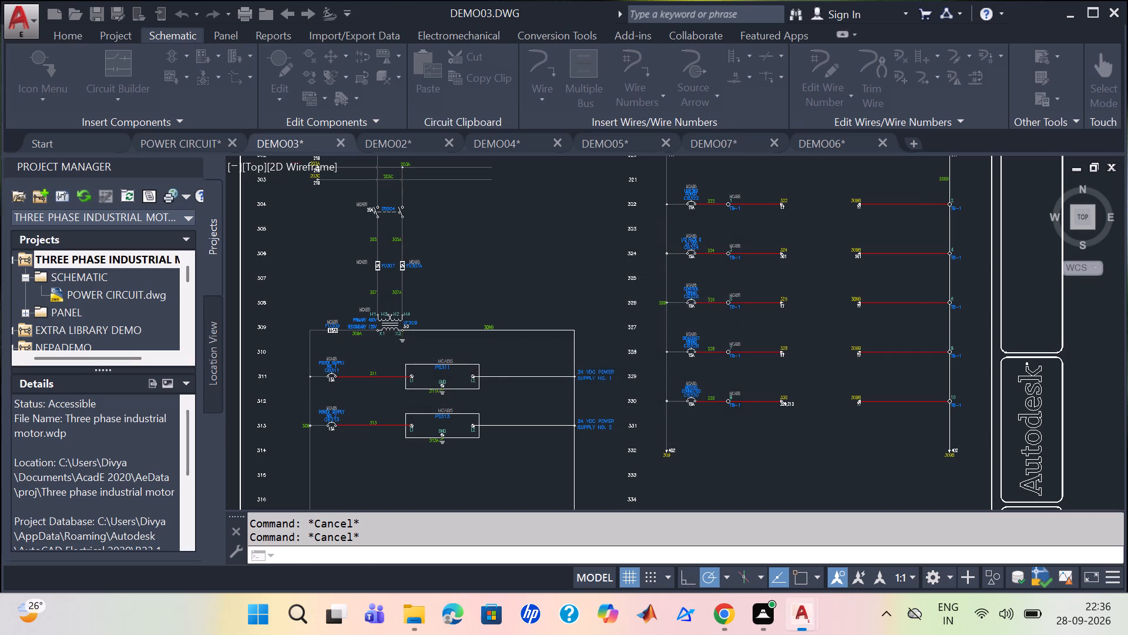
left_click(343, 142)
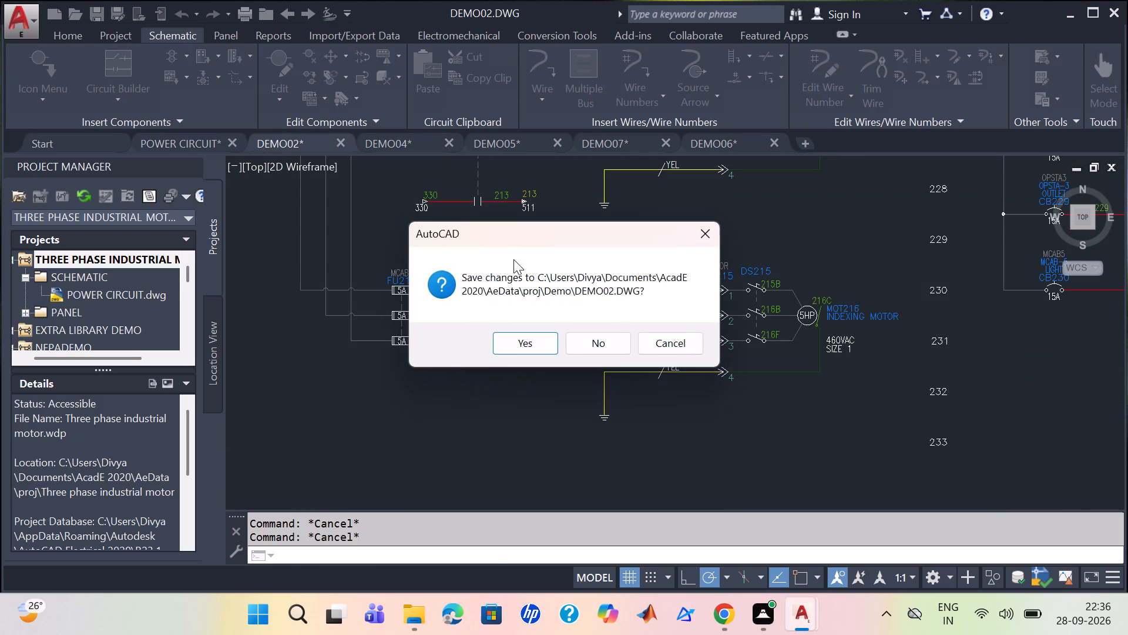
left_click(601, 345)
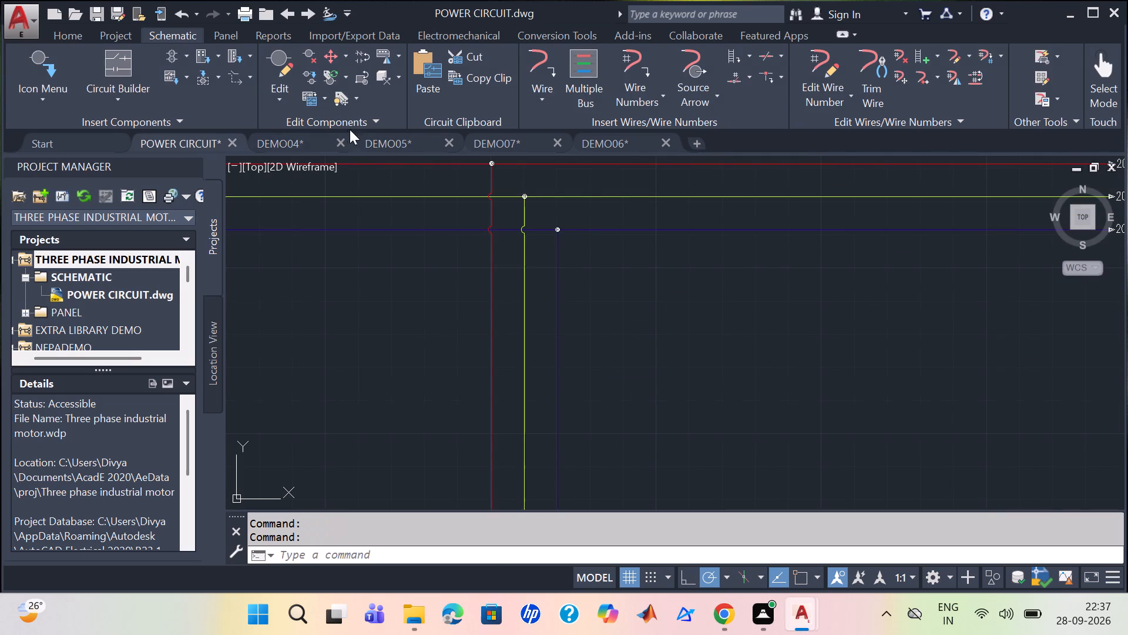
left_click(335, 147)
left_click(595, 340)
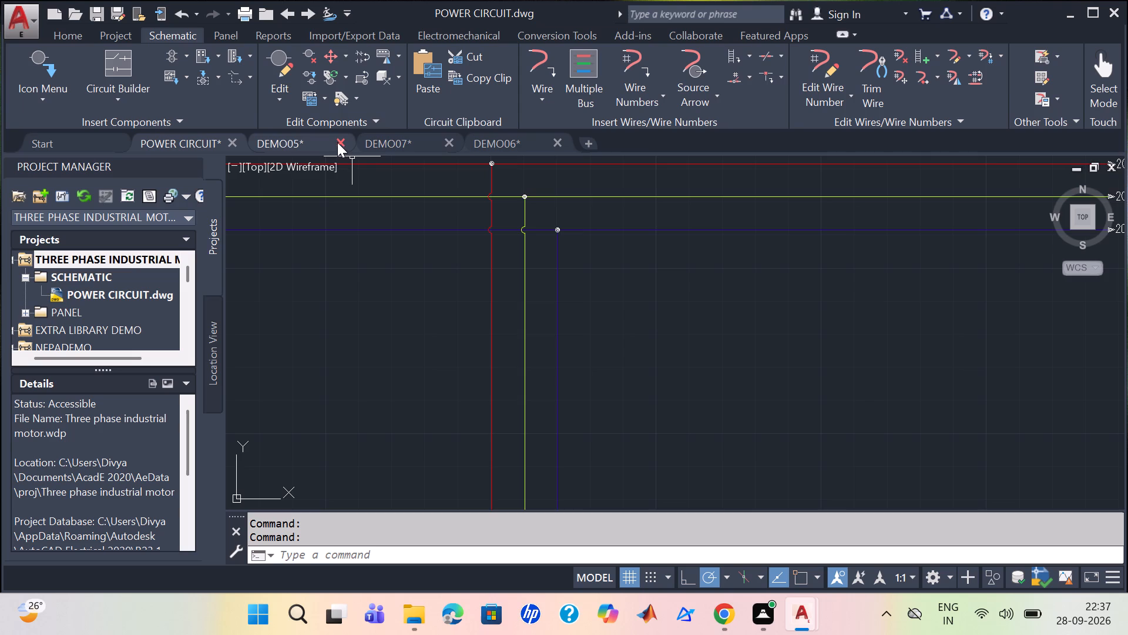
Close the DEMO06 reference drawing without saving its changes.
scroll(491, 302, "down", 4)
scroll(537, 353, "up", 2)
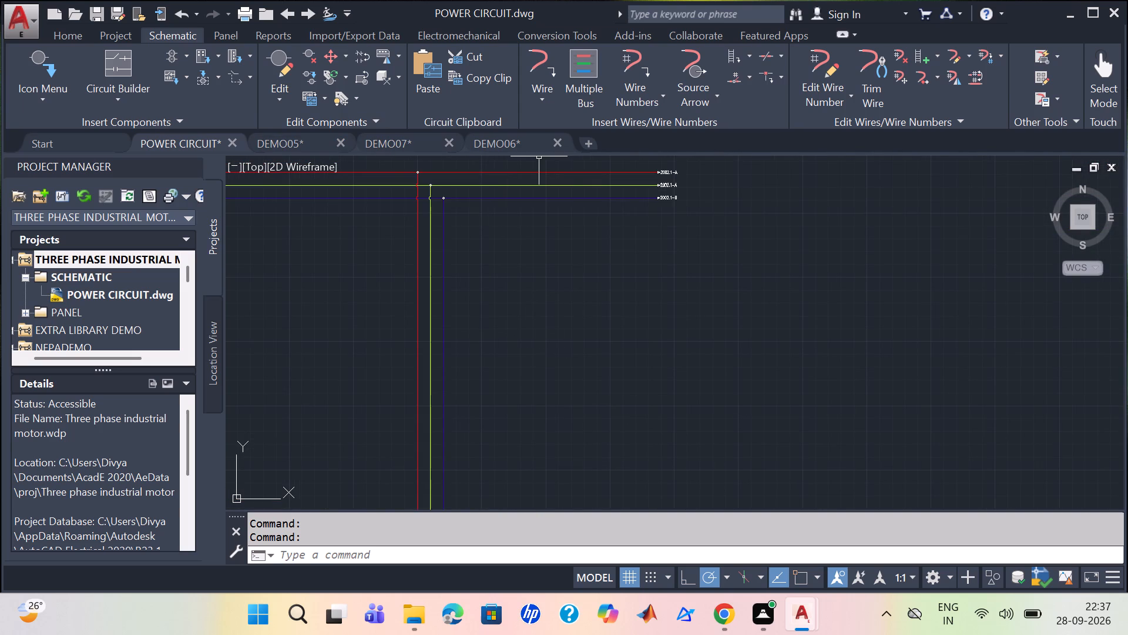
left_click(557, 141)
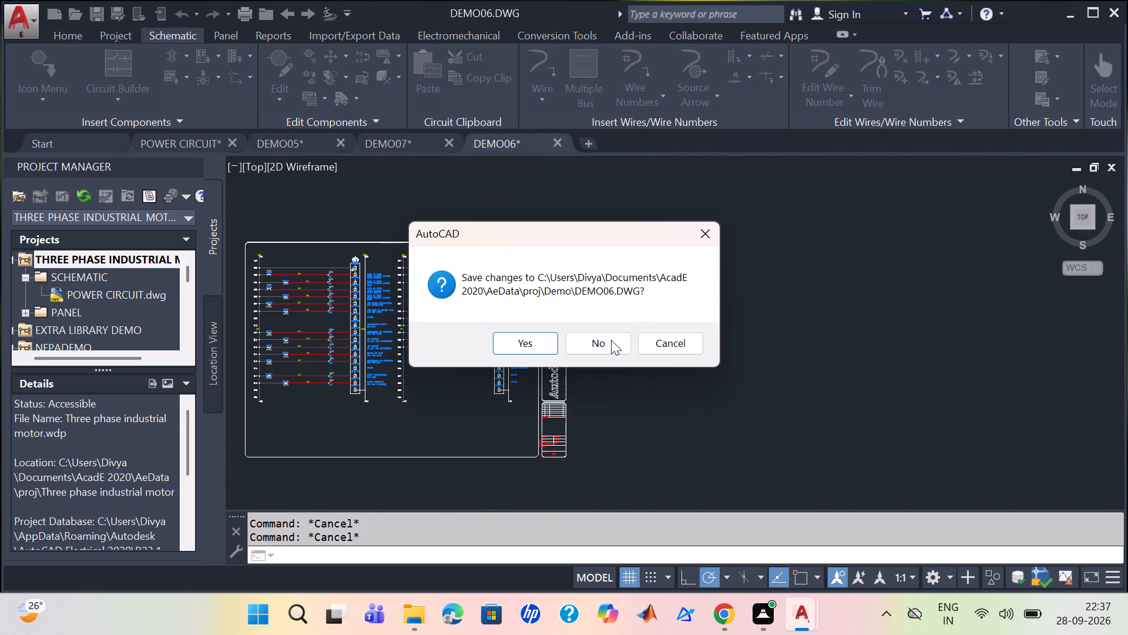
left_click(611, 340)
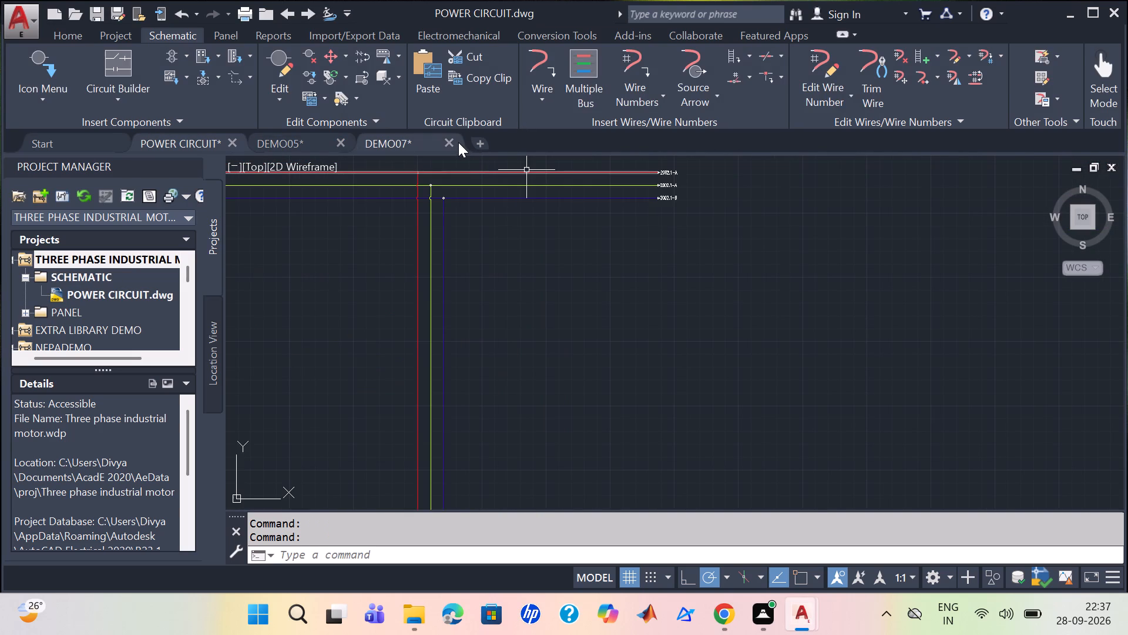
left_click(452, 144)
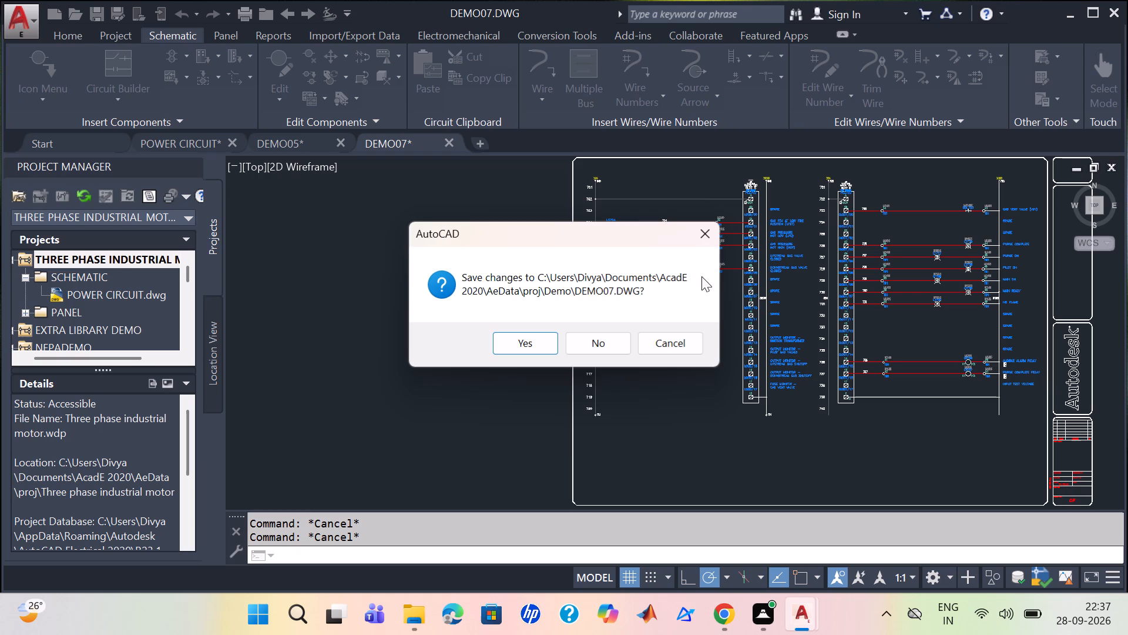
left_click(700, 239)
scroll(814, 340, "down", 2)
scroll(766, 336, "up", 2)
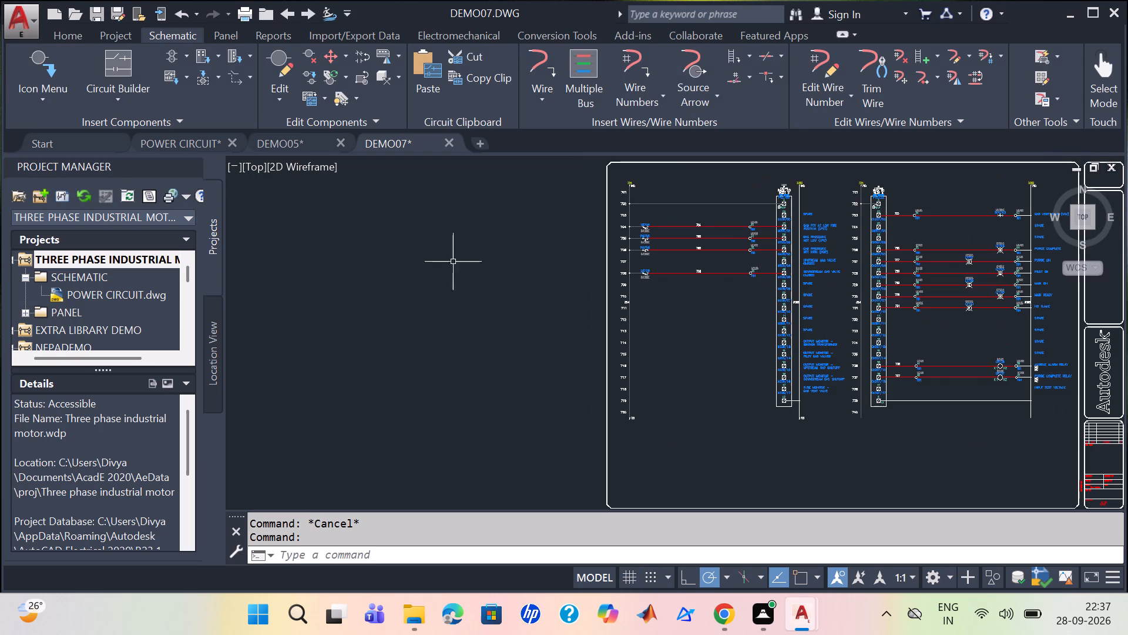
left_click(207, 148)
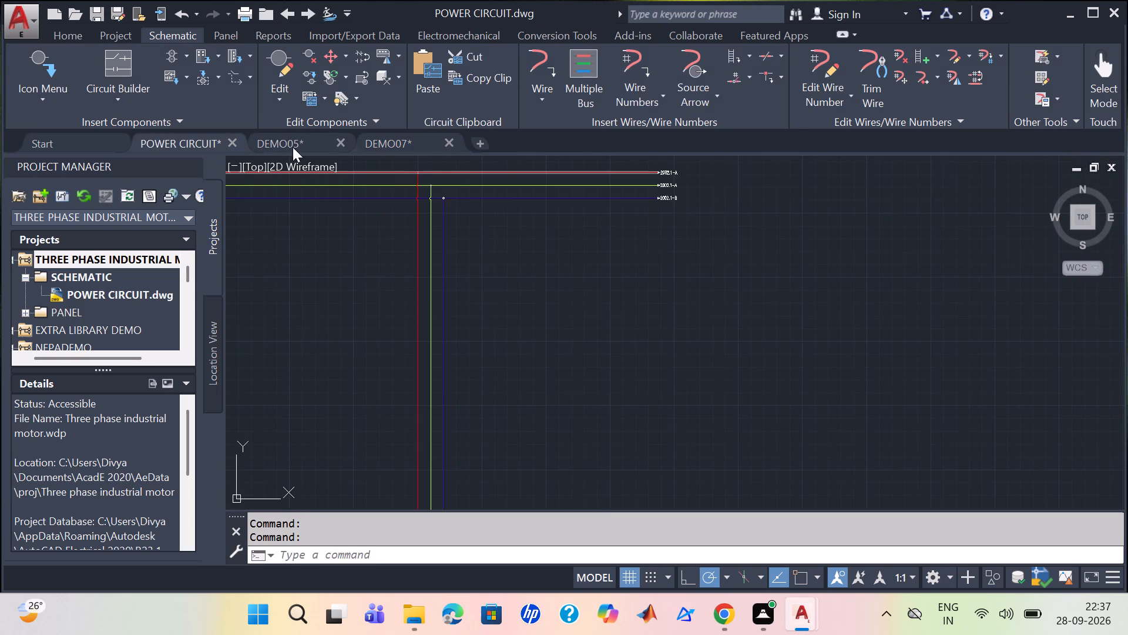
Close the DEMO05 and DEMO07 reference drawings without saving their changes.
left_click(314, 145)
left_click(330, 142)
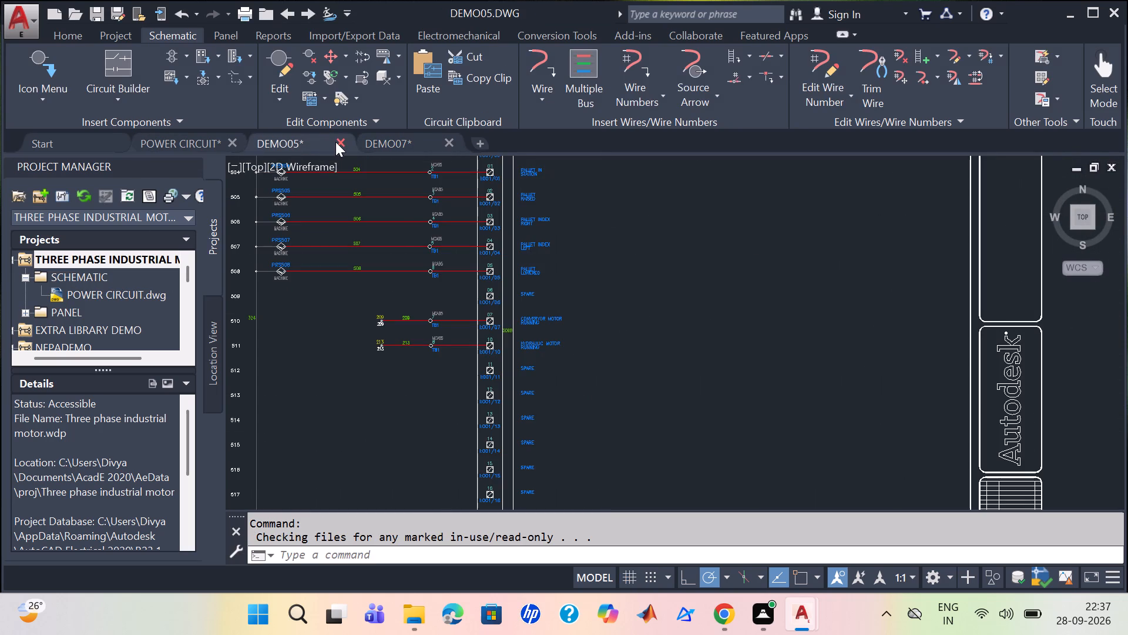
left_click(335, 142)
left_click(610, 338)
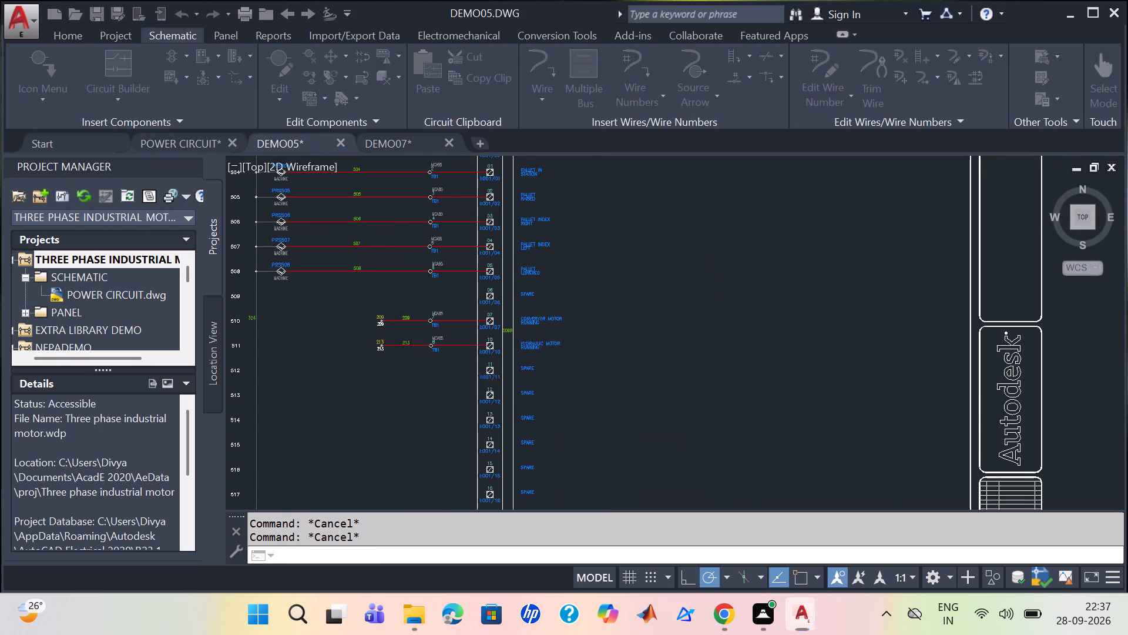
left_click(345, 142)
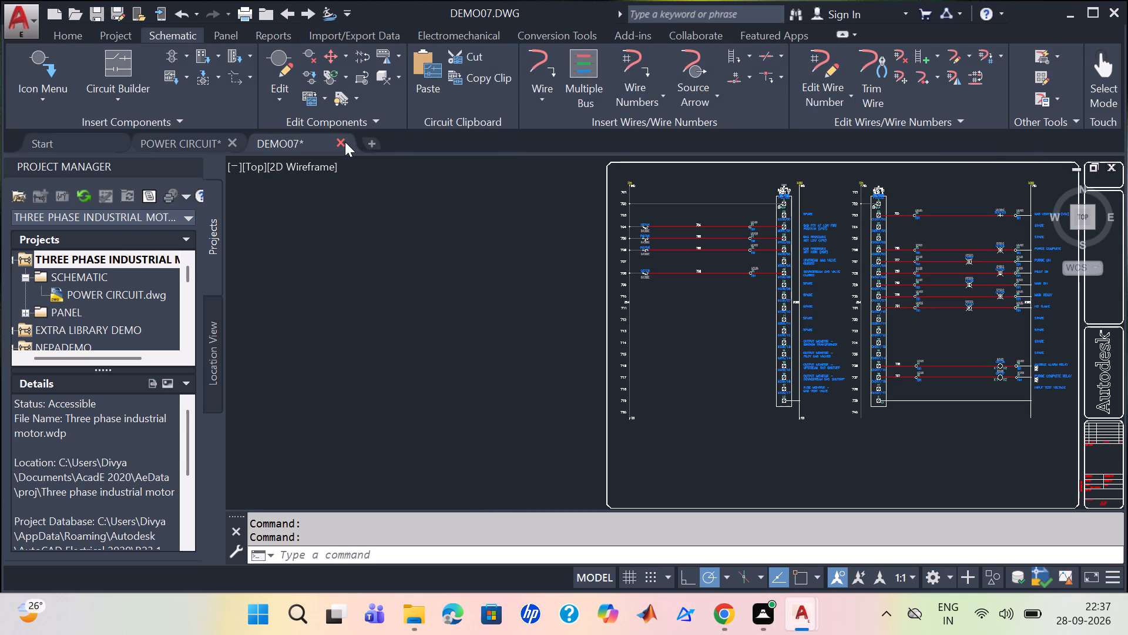
left_click(583, 345)
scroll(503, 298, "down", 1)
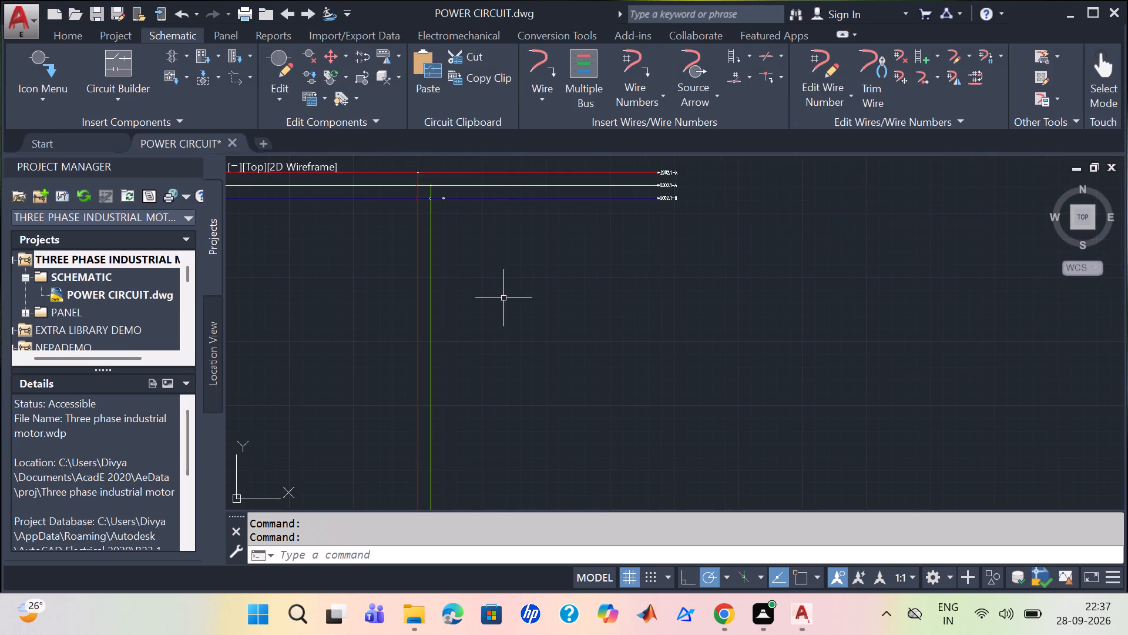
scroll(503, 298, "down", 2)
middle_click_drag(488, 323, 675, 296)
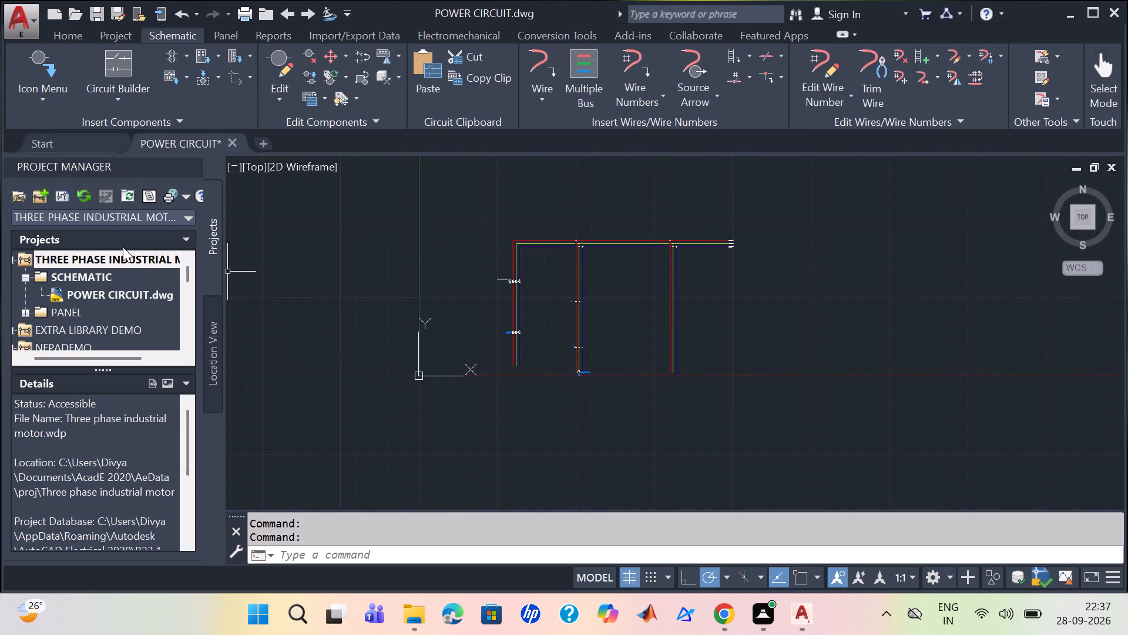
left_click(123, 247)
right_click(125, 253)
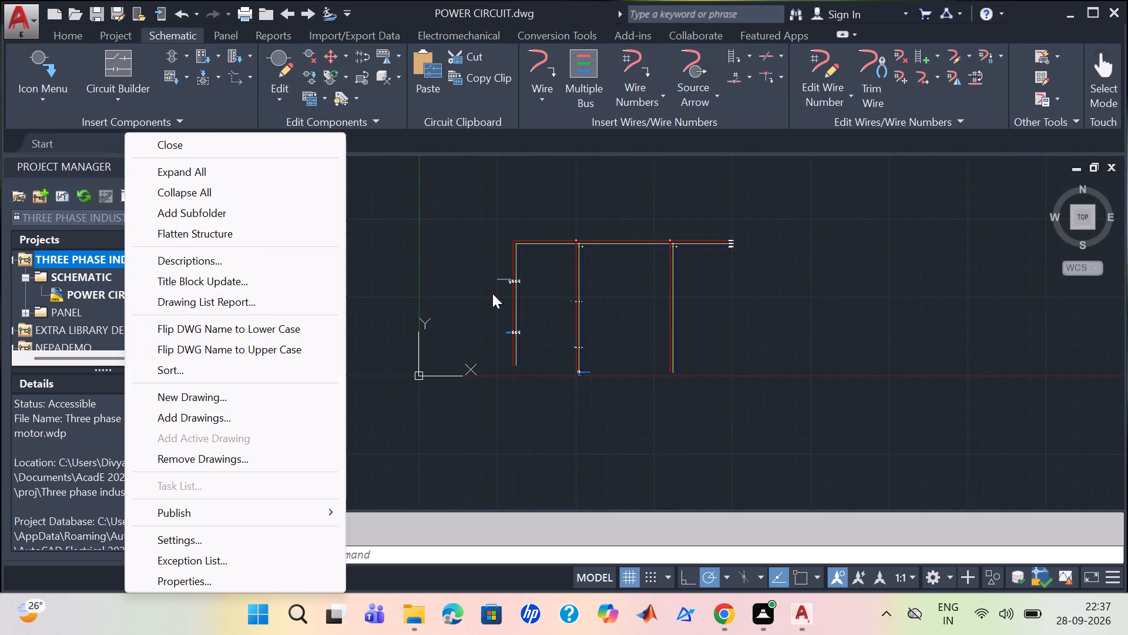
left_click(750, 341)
Examine the machine motor MA1 branch in the power circuit, including its X7 and X17 terminals.
scroll(578, 333, "up", 2)
scroll(894, 380, "up", 1)
left_click(894, 380)
scroll(863, 356, "down", 1)
scroll(705, 362, "up", 2)
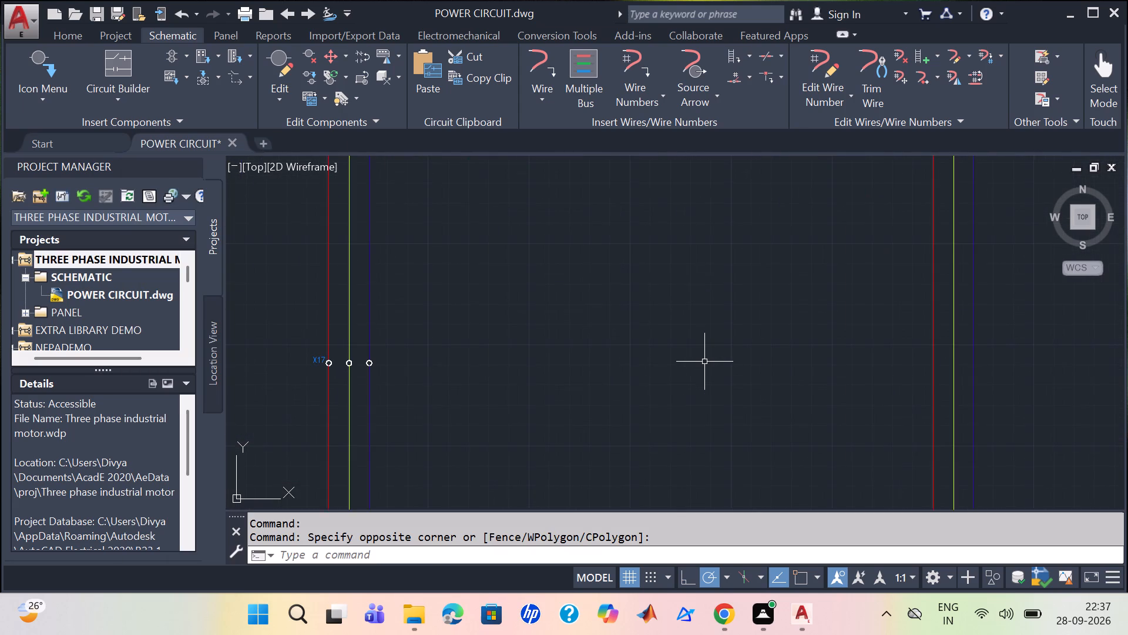
middle_click_drag(554, 417, 625, 305)
scroll(604, 336, "up", 1)
middle_click_drag(493, 406, 606, 349)
scroll(402, 433, "up", 2)
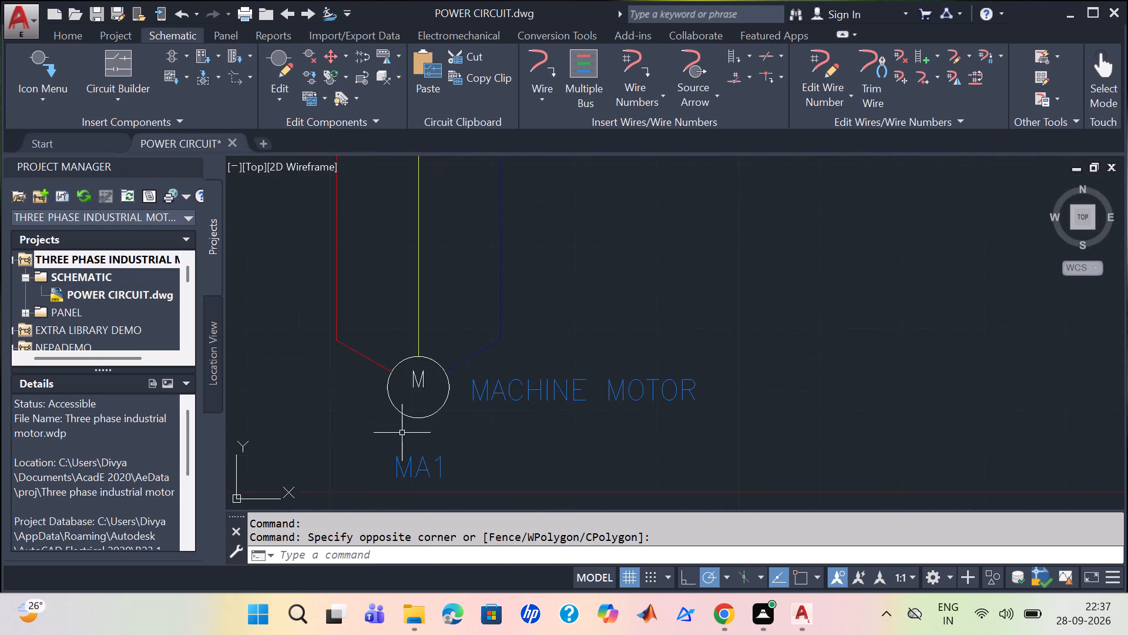
scroll(462, 388, "up", 1)
scroll(747, 345, "down", 3)
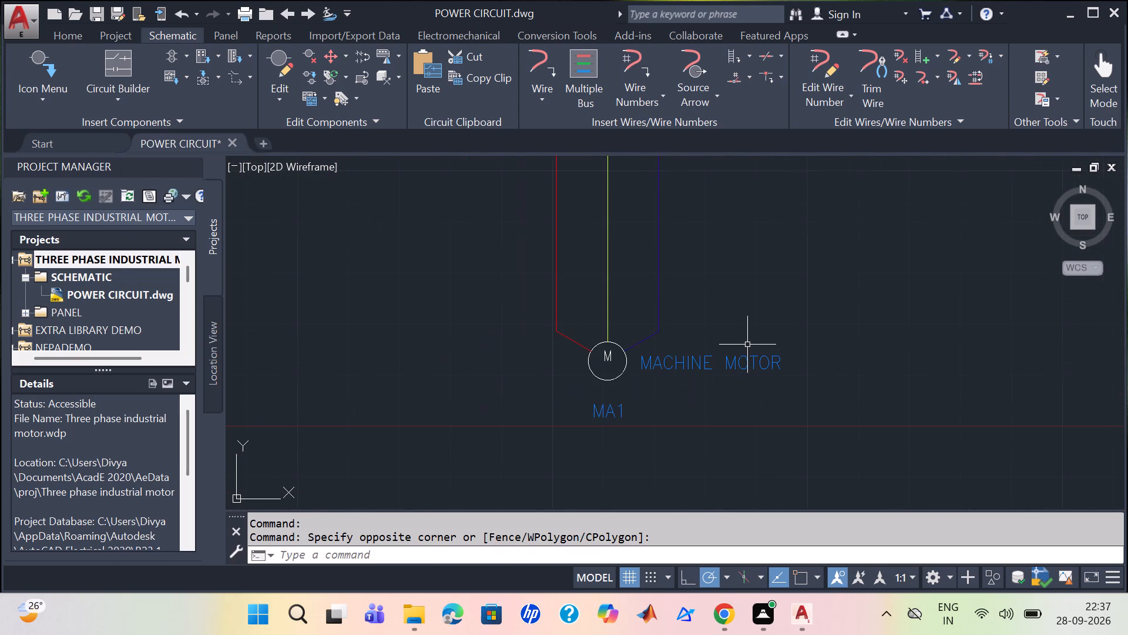
middle_click_drag(835, 295, 720, 446)
scroll(672, 332, "down", 3)
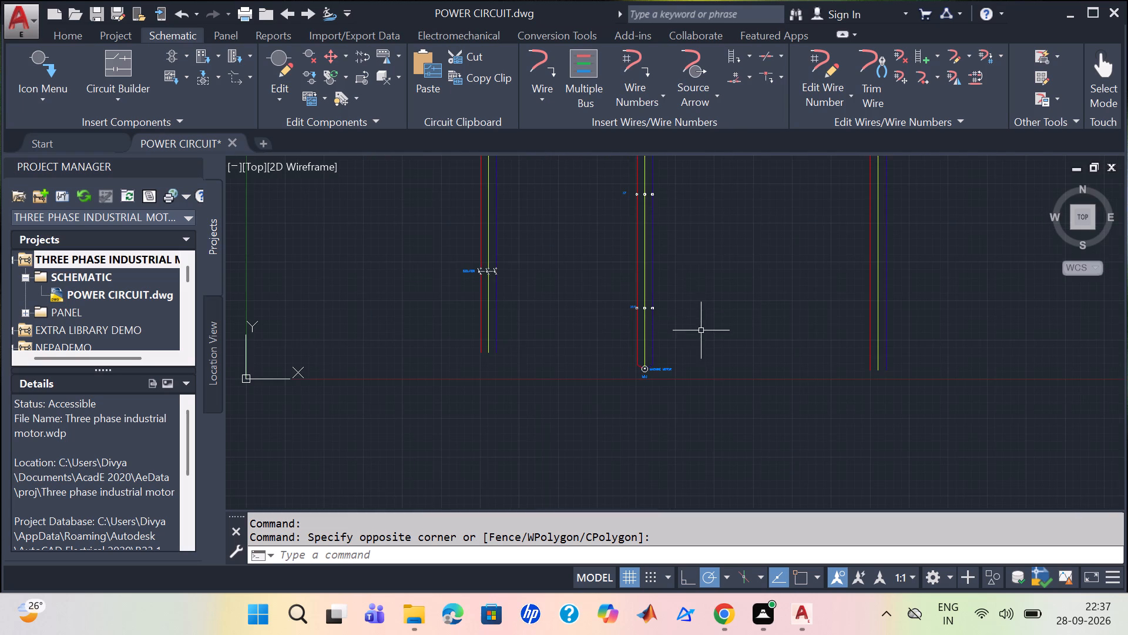
middle_click_drag(705, 334, 693, 456)
scroll(599, 269, "up", 2)
scroll(740, 349, "up", 2)
middle_click_drag(747, 454, 746, 453)
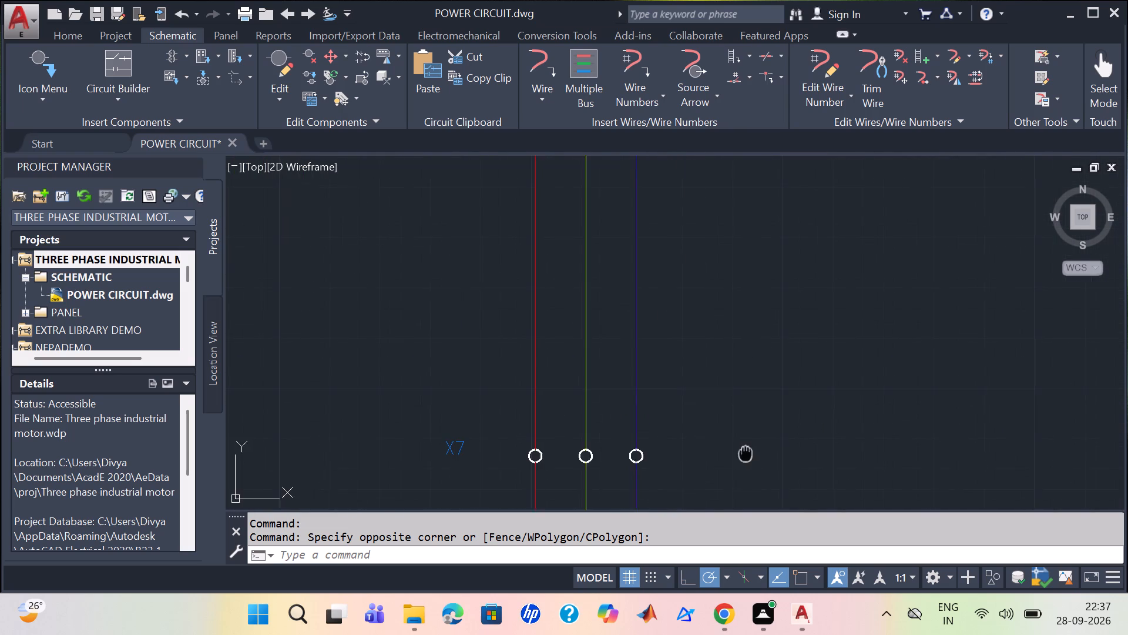
middle_click_drag(746, 453, 699, 278)
scroll(690, 257, "up", 2)
scroll(690, 257, "down", 6)
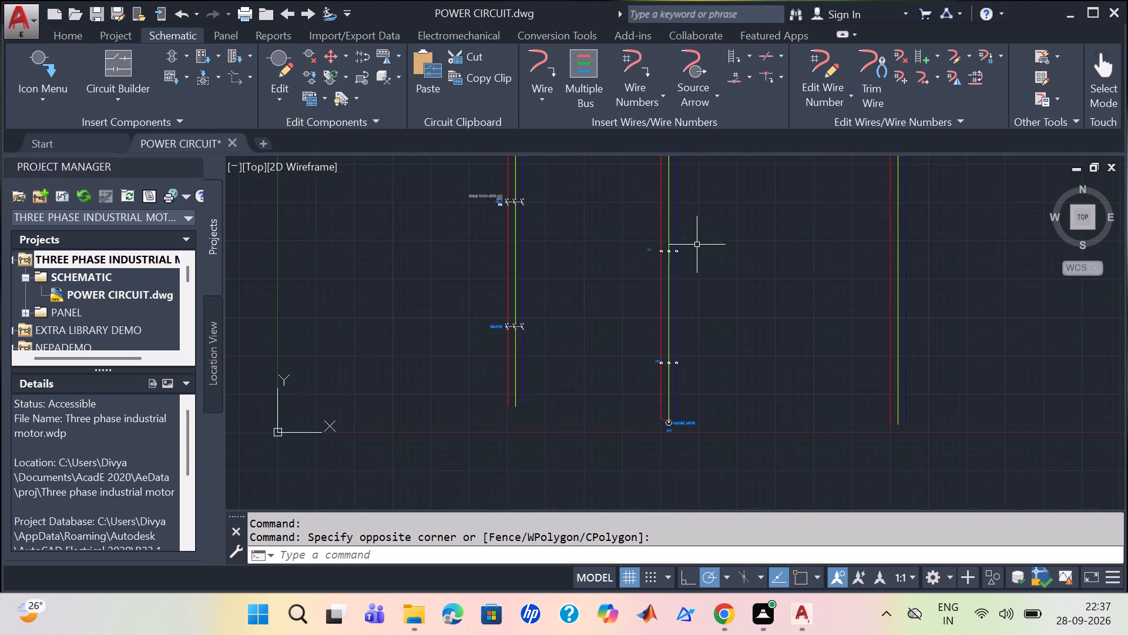
scroll(700, 242, "down", 2)
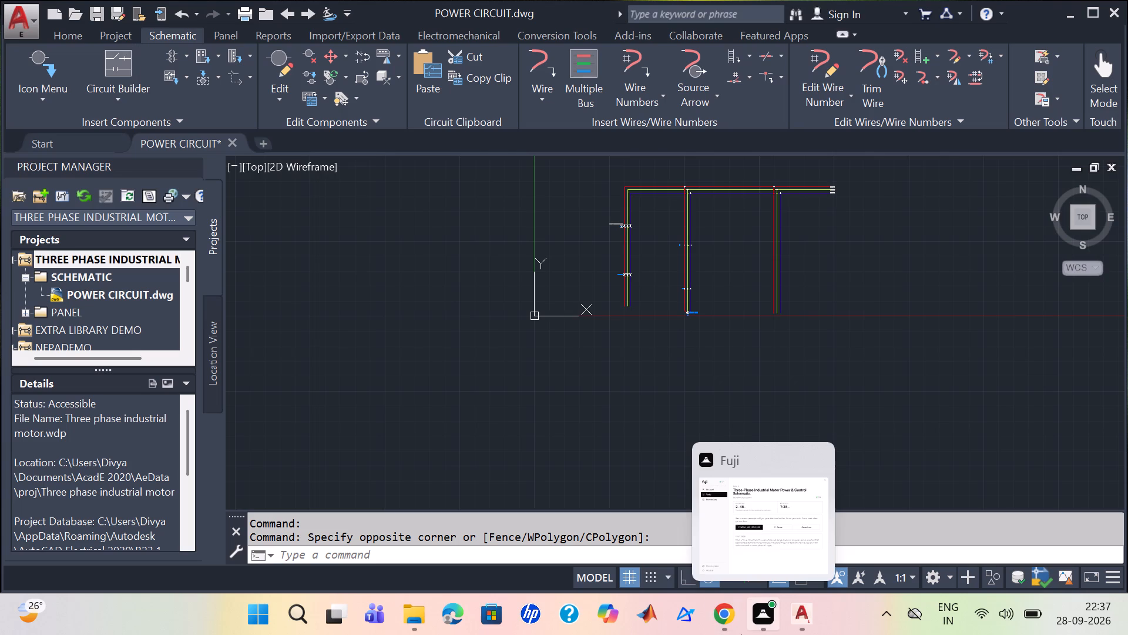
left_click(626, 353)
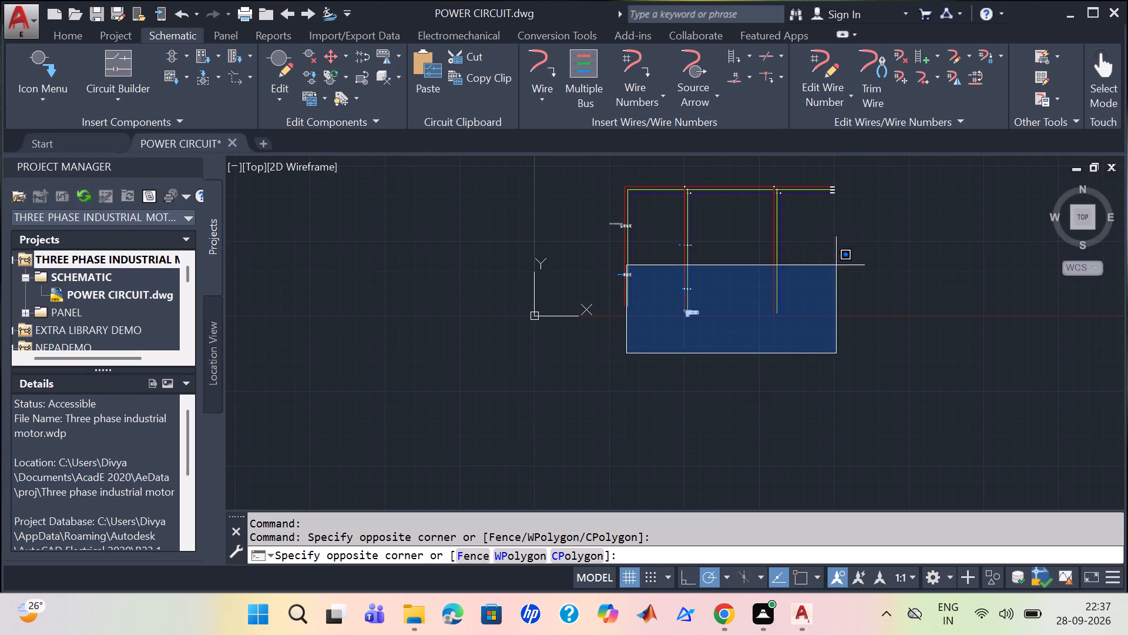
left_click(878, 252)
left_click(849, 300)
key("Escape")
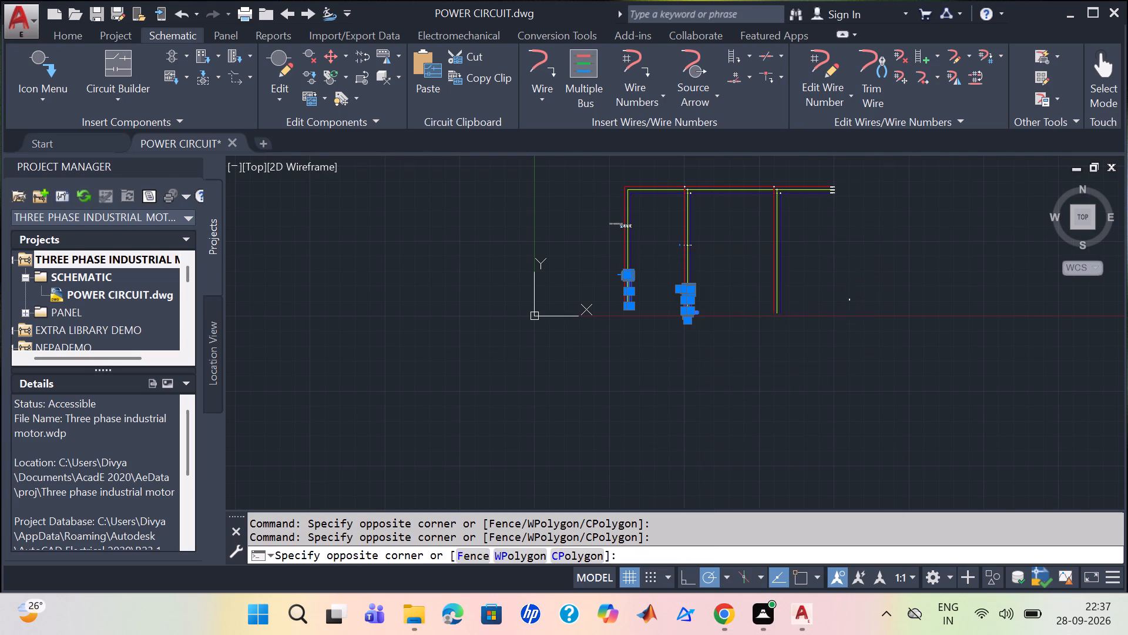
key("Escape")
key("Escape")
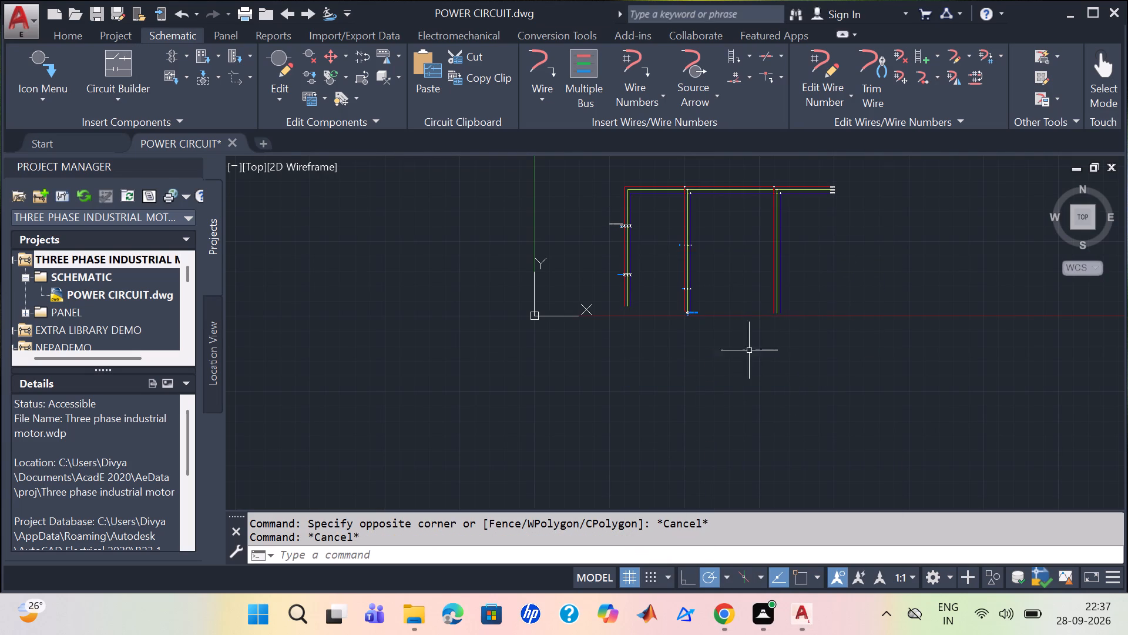
Examine the X17 terminals and the three phase wires running down to machine motor MA1.
scroll(753, 303, "up", 4)
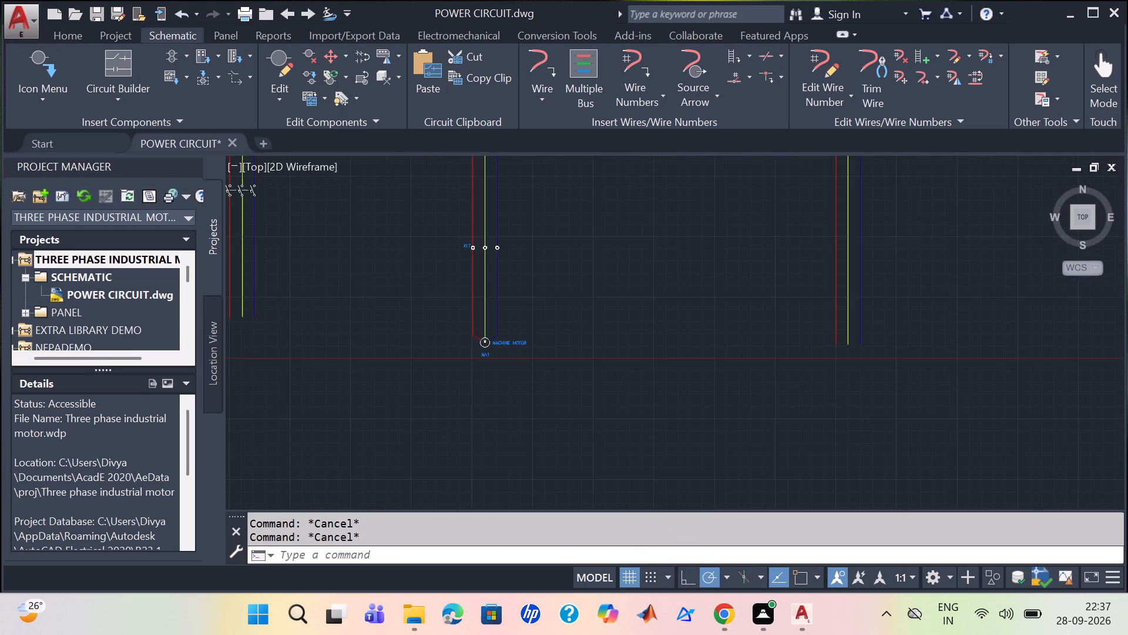
scroll(752, 300, "down", 3)
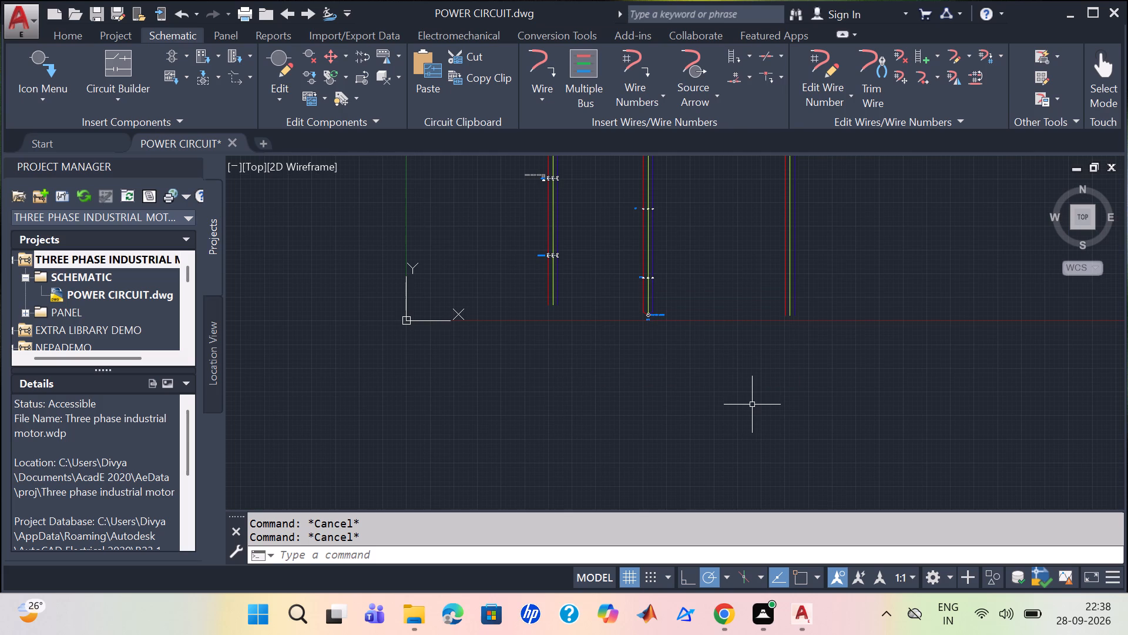
scroll(789, 389, "up", 2)
scroll(788, 388, "down", 1)
scroll(517, 247, "up", 1)
scroll(599, 255, "up", 1)
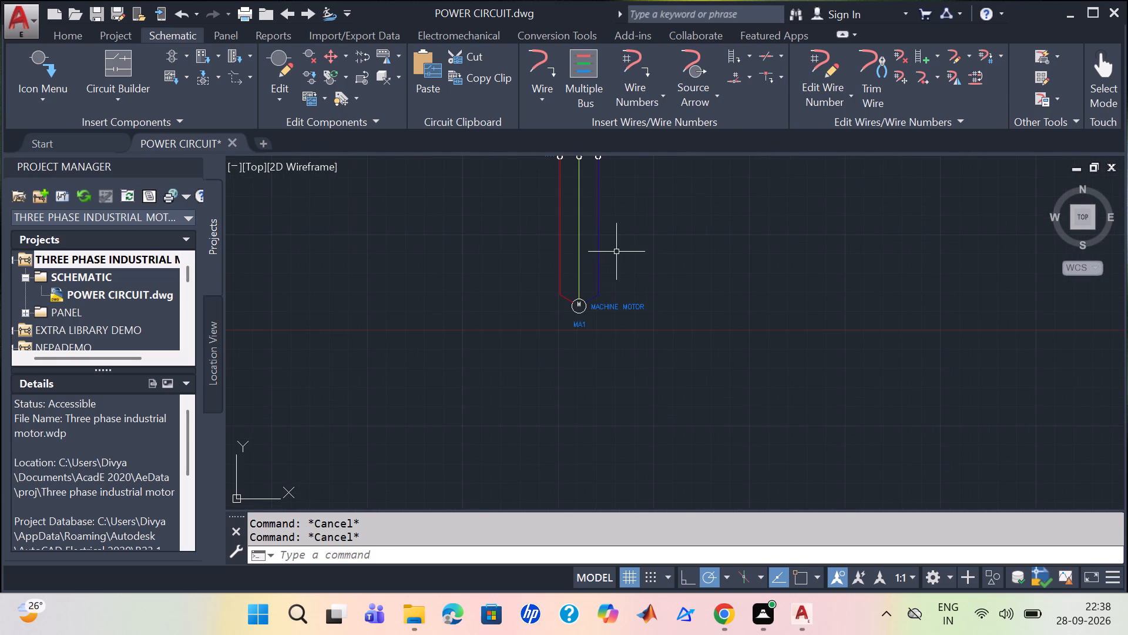
middle_click_drag(642, 257, 679, 383)
scroll(683, 376, "up", 1)
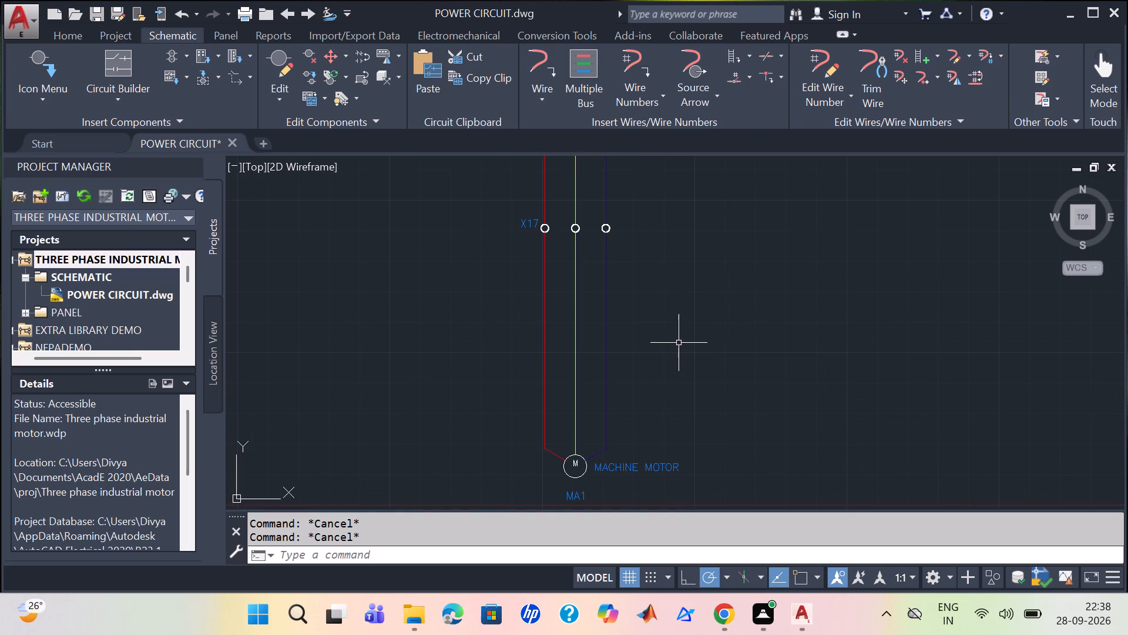
scroll(676, 338, "up", 2)
scroll(674, 331, "down", 1)
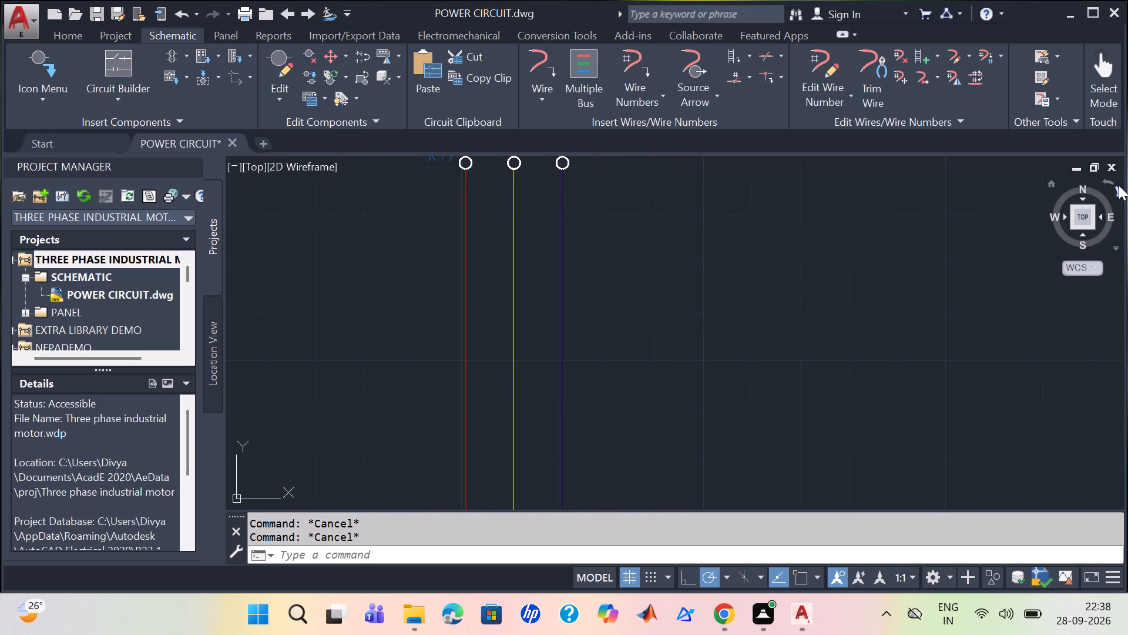
left_click(1095, 262)
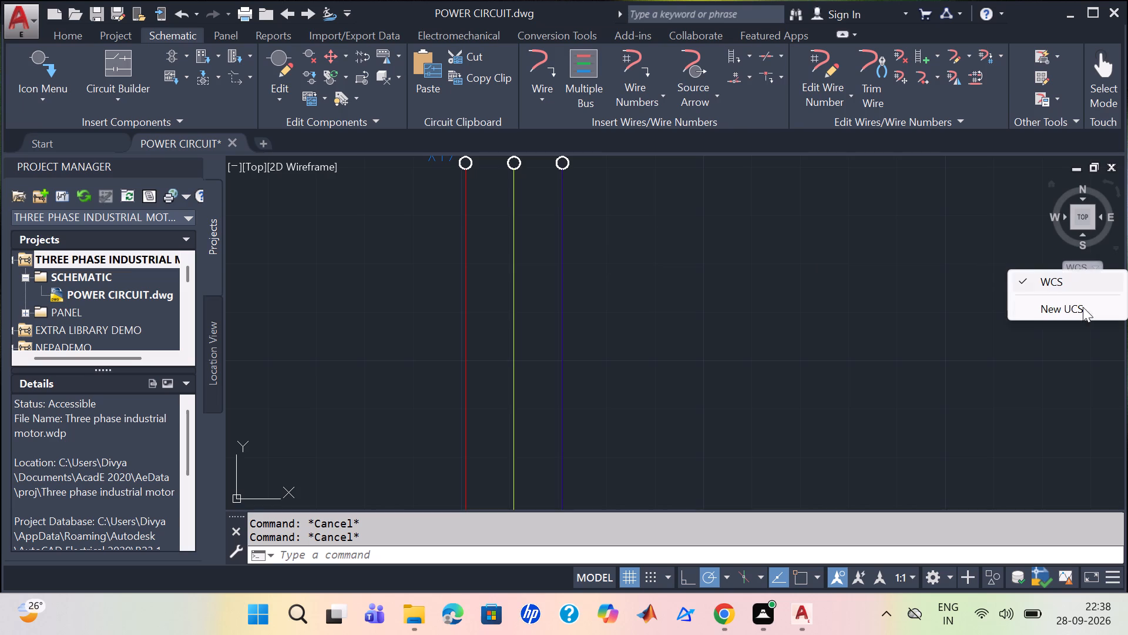
left_click(855, 284)
scroll(528, 285, "down", 2)
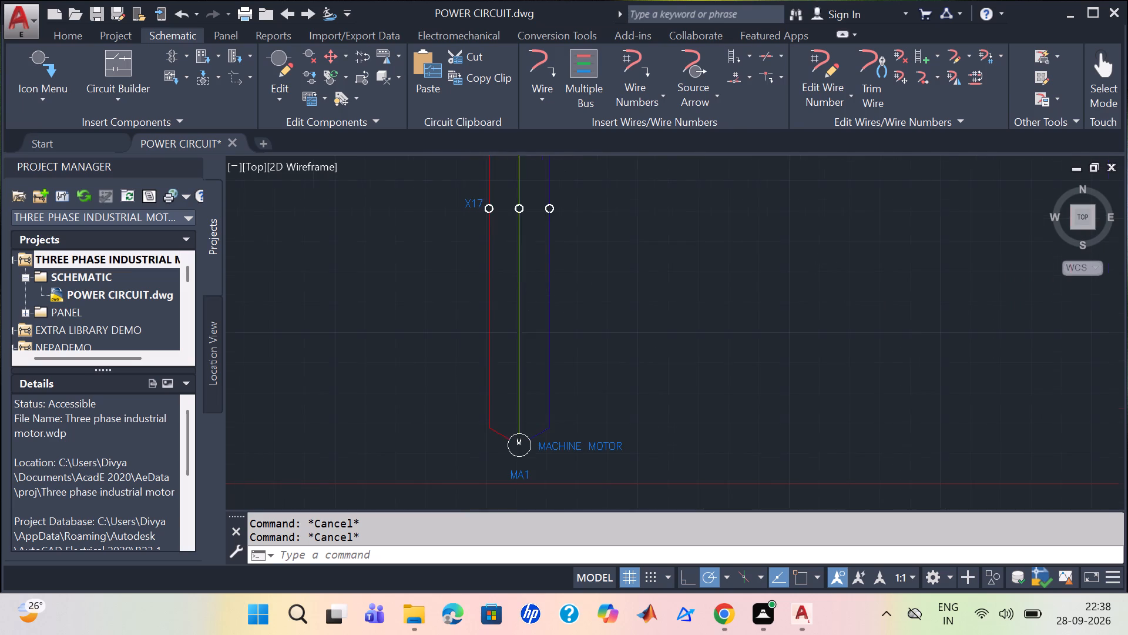
scroll(685, 289, "up", 3)
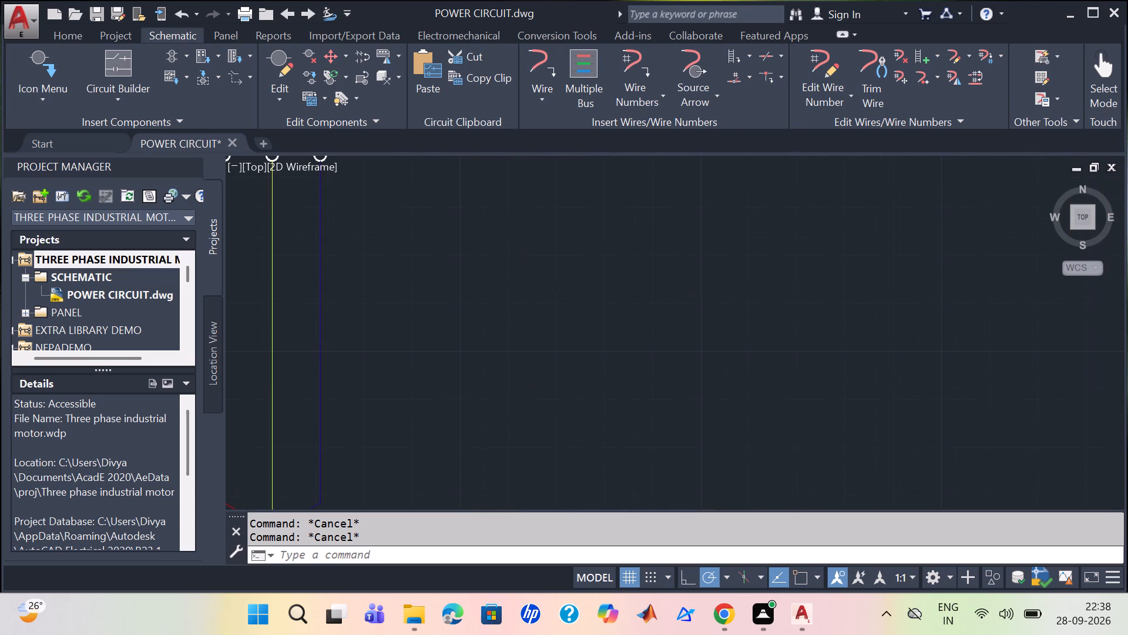
scroll(603, 288, "up", 2)
scroll(602, 288, "down", 5)
middle_click_drag(531, 290, 645, 322)
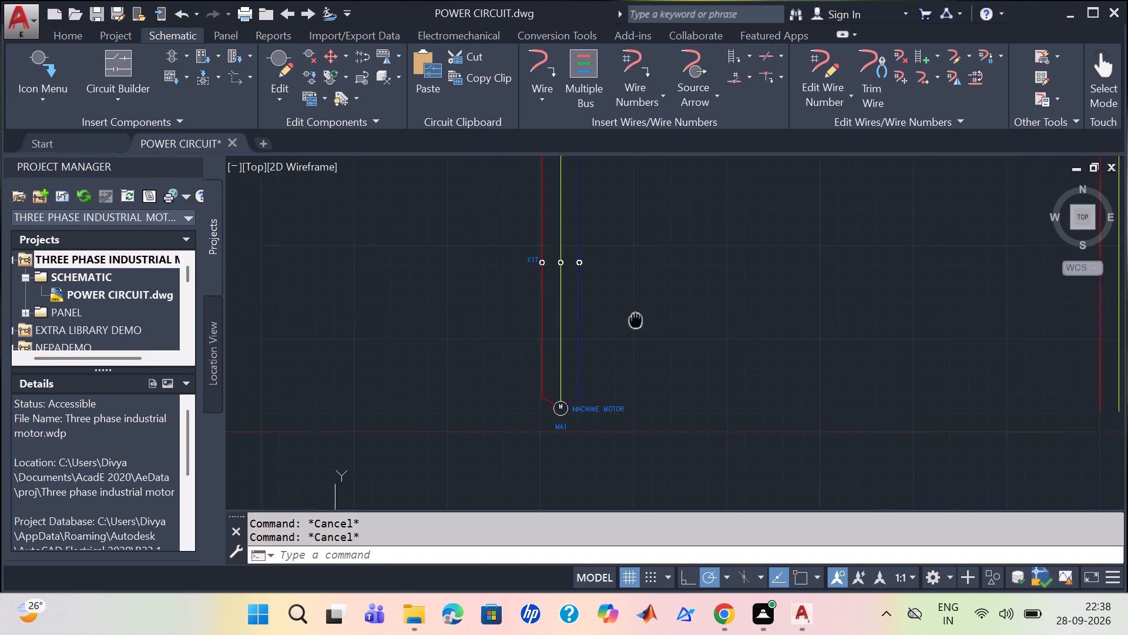
middle_click_drag(645, 322, 646, 322)
scroll(646, 320, "up", 1)
scroll(601, 293, "up", 1)
middle_click_drag(600, 296, 726, 393)
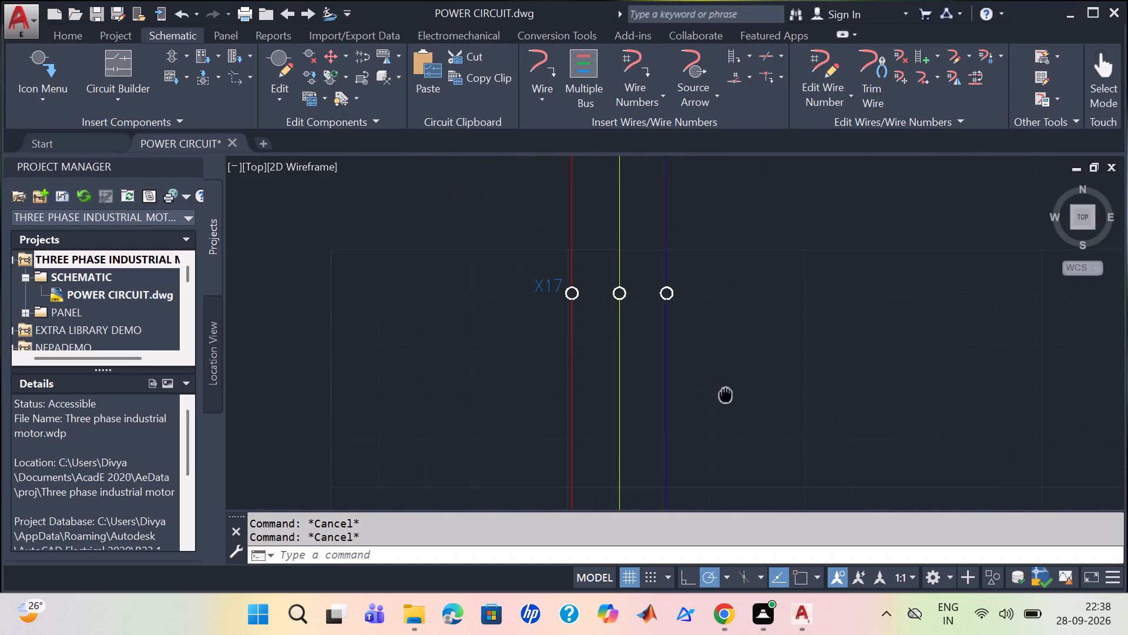
middle_click_drag(726, 393, 726, 393)
scroll(711, 333, "up", 1)
middle_click_drag(710, 335, 710, 355)
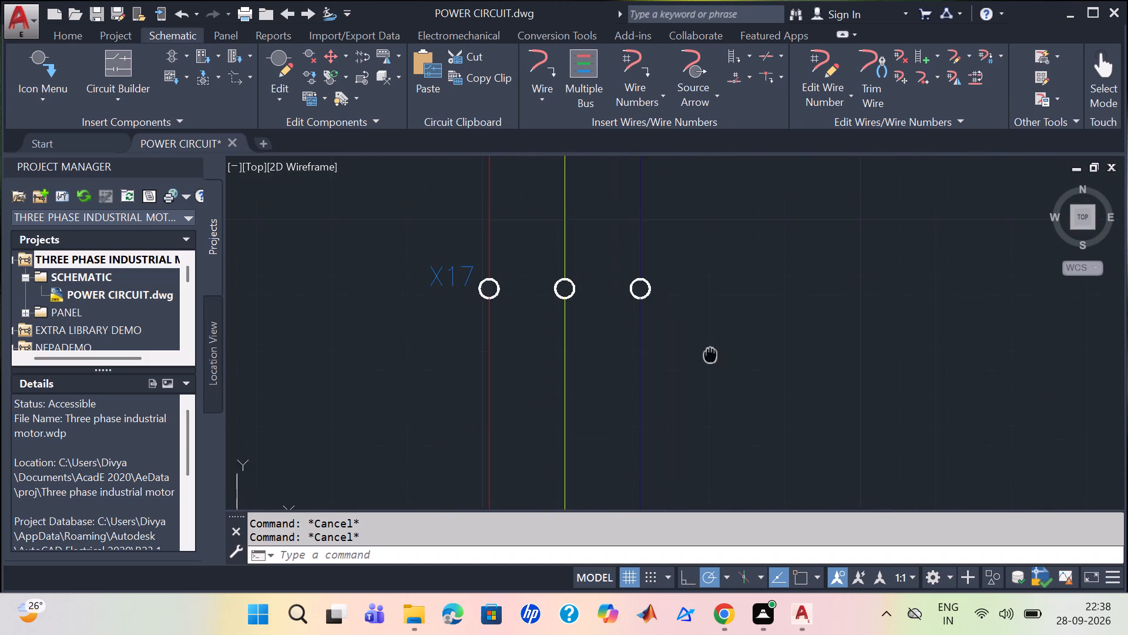
middle_click_drag(710, 355, 821, 398)
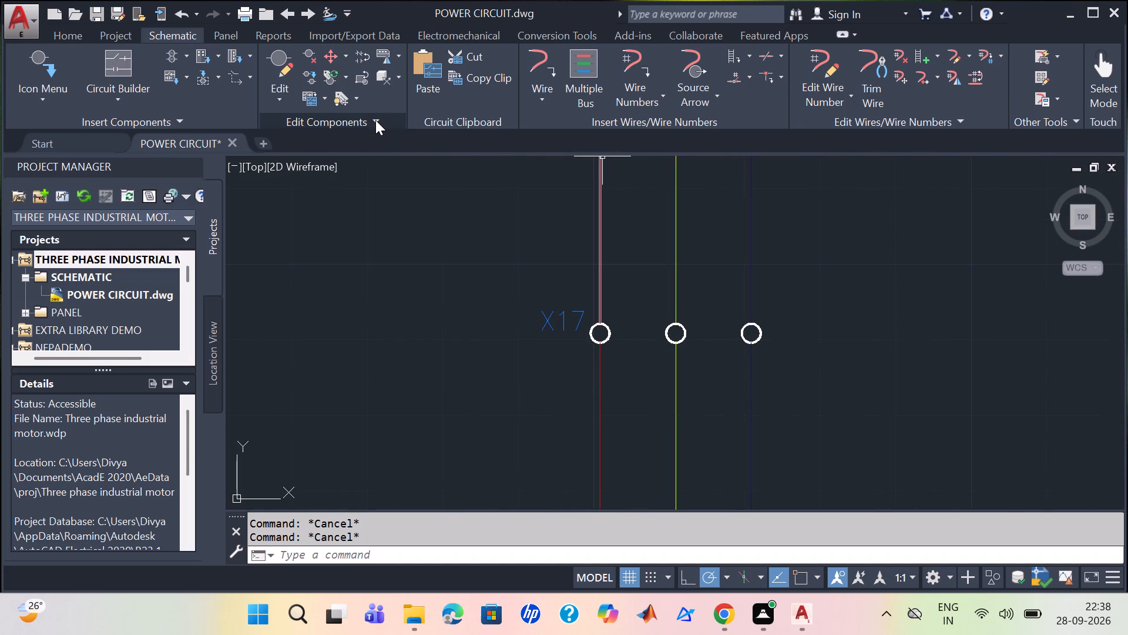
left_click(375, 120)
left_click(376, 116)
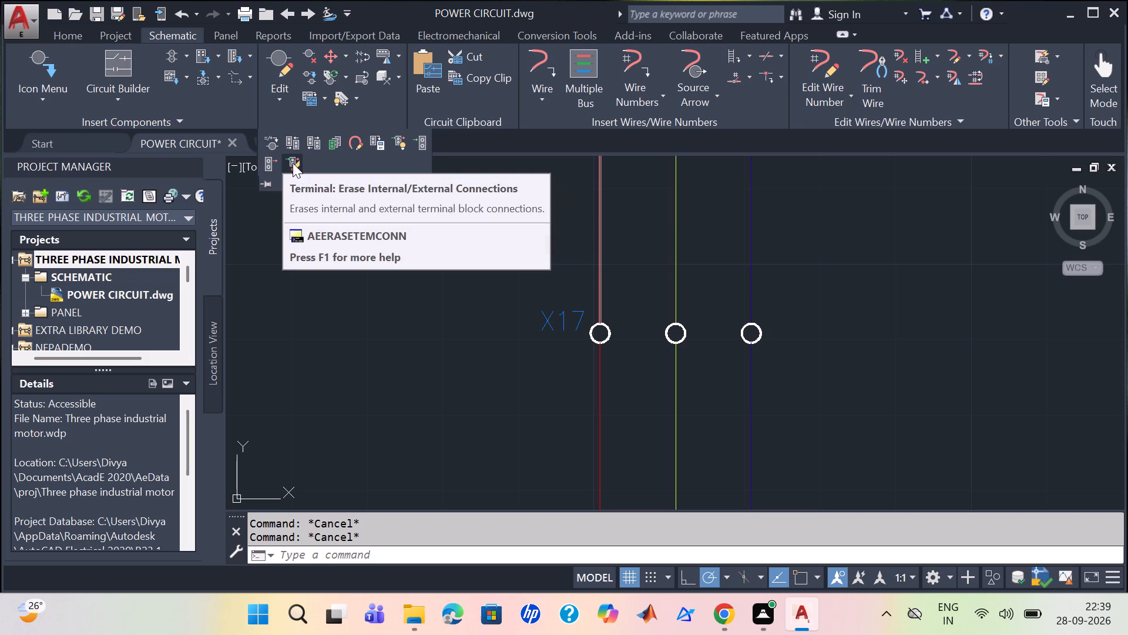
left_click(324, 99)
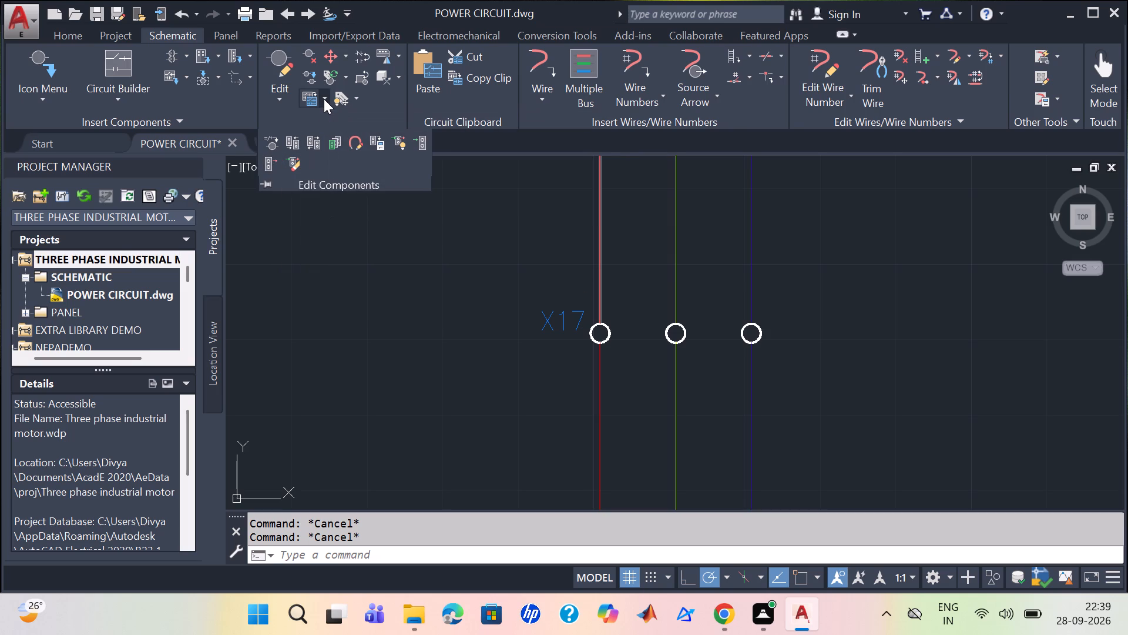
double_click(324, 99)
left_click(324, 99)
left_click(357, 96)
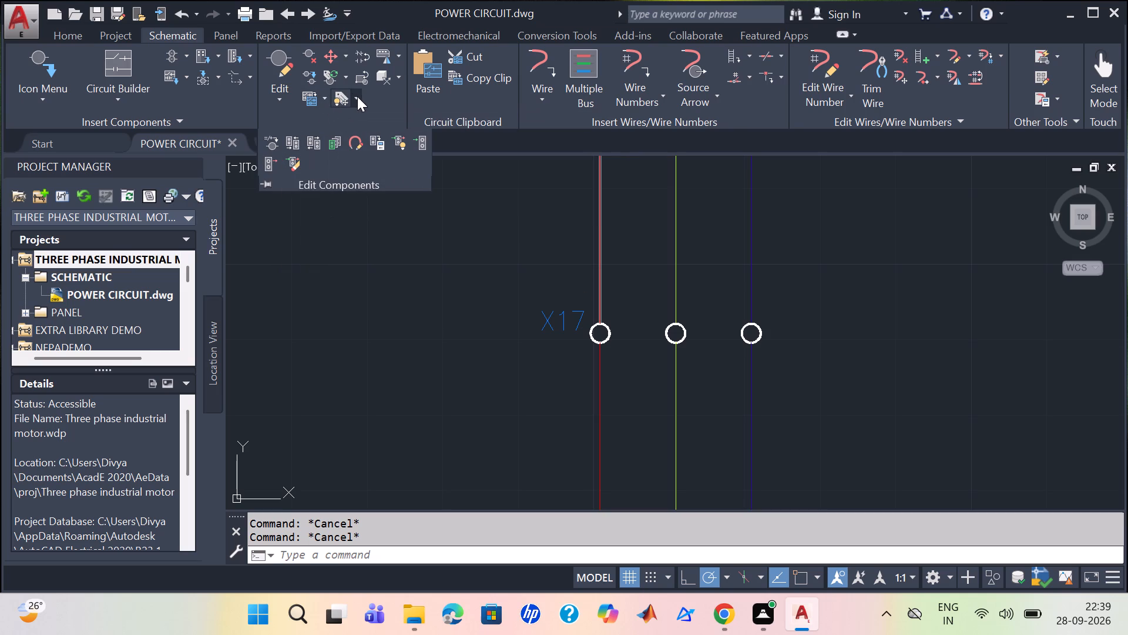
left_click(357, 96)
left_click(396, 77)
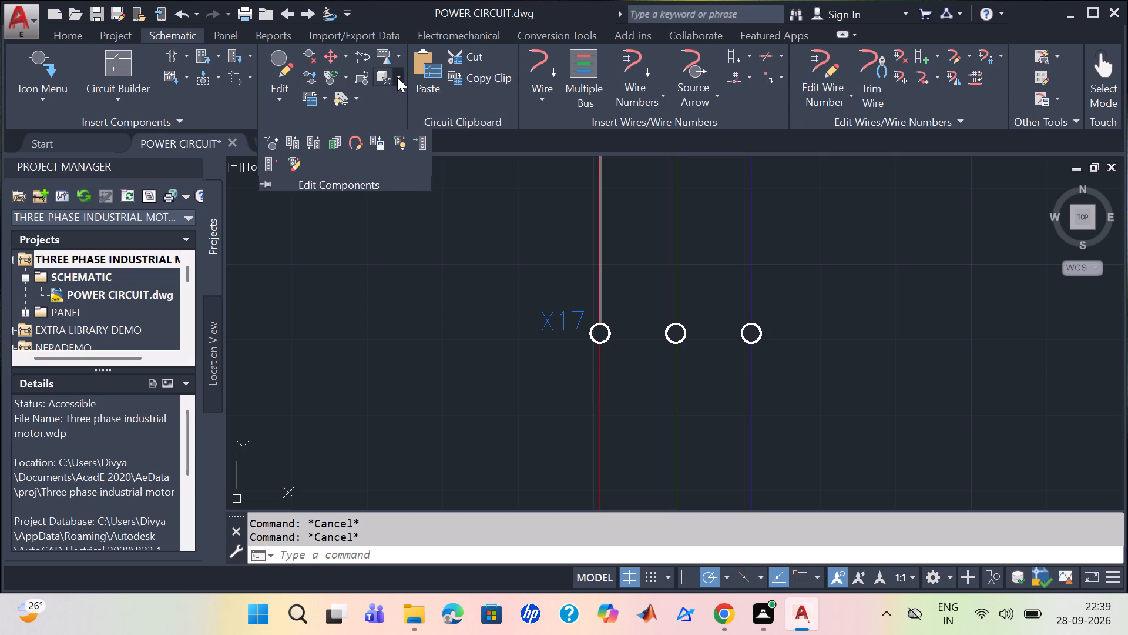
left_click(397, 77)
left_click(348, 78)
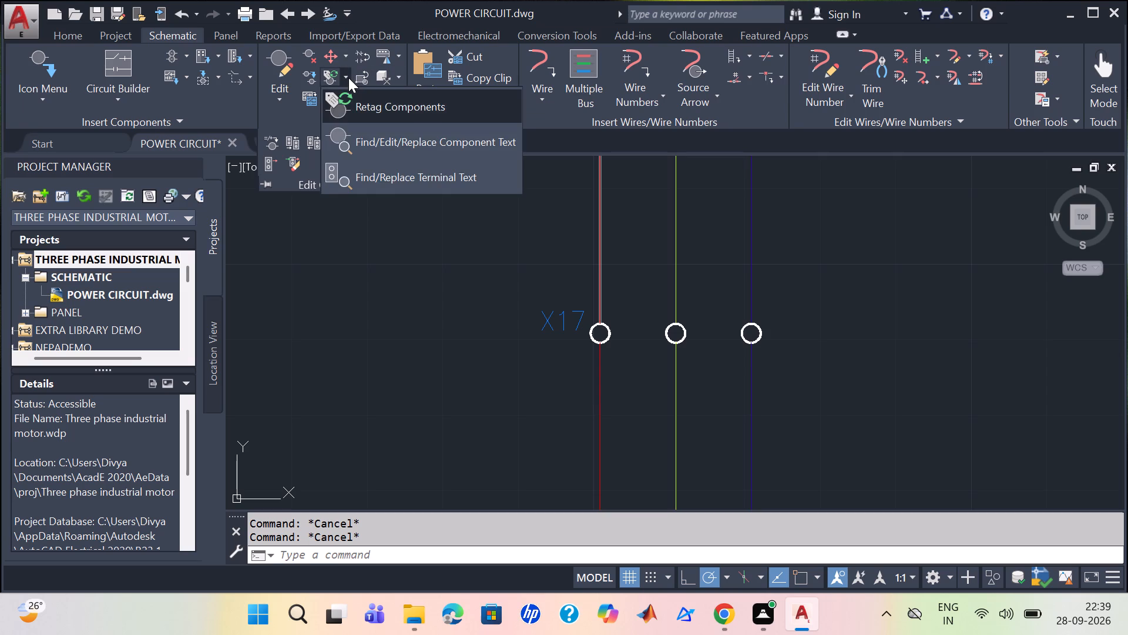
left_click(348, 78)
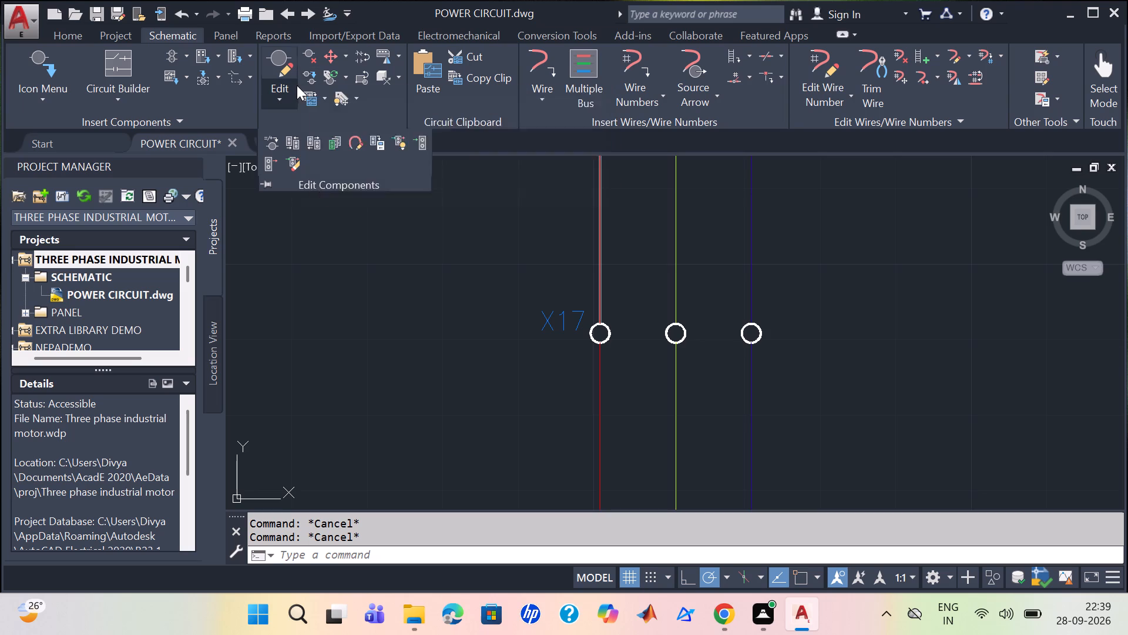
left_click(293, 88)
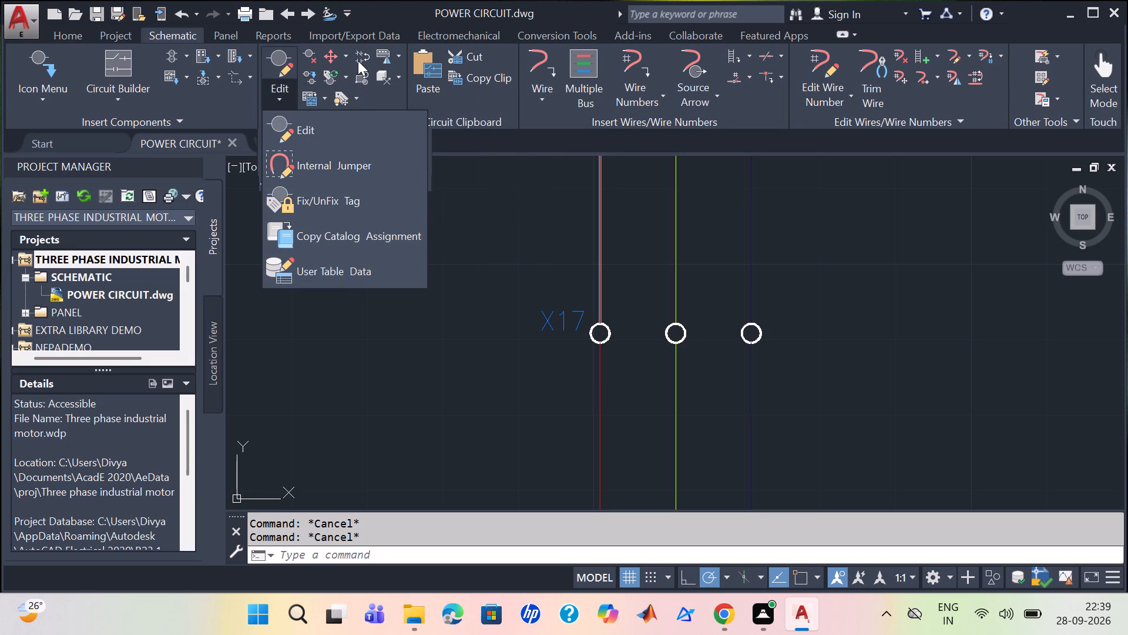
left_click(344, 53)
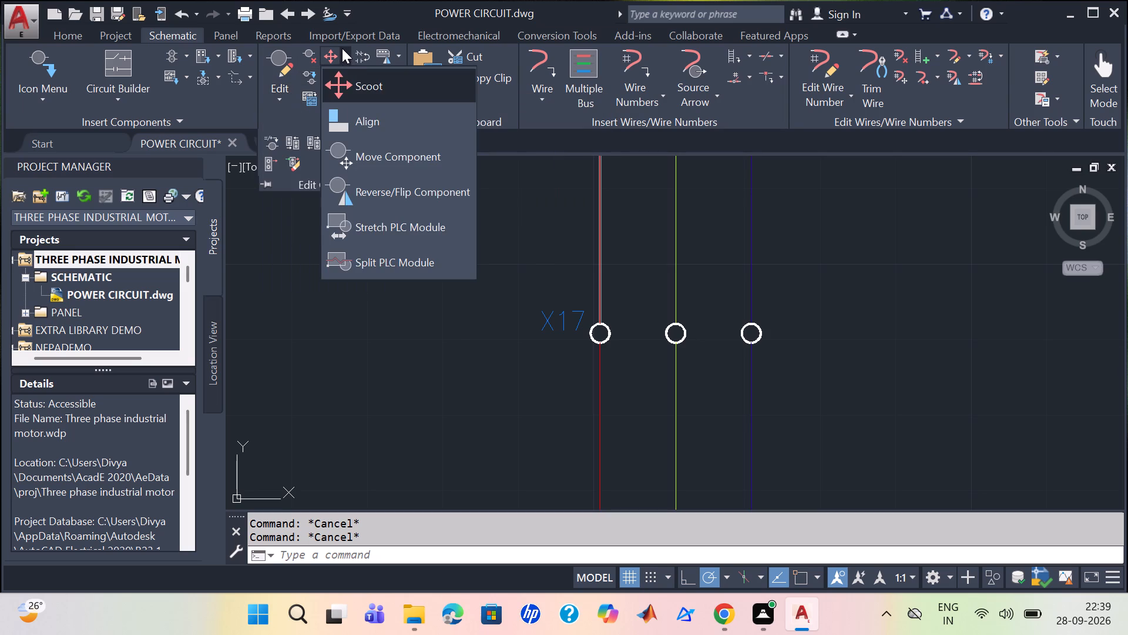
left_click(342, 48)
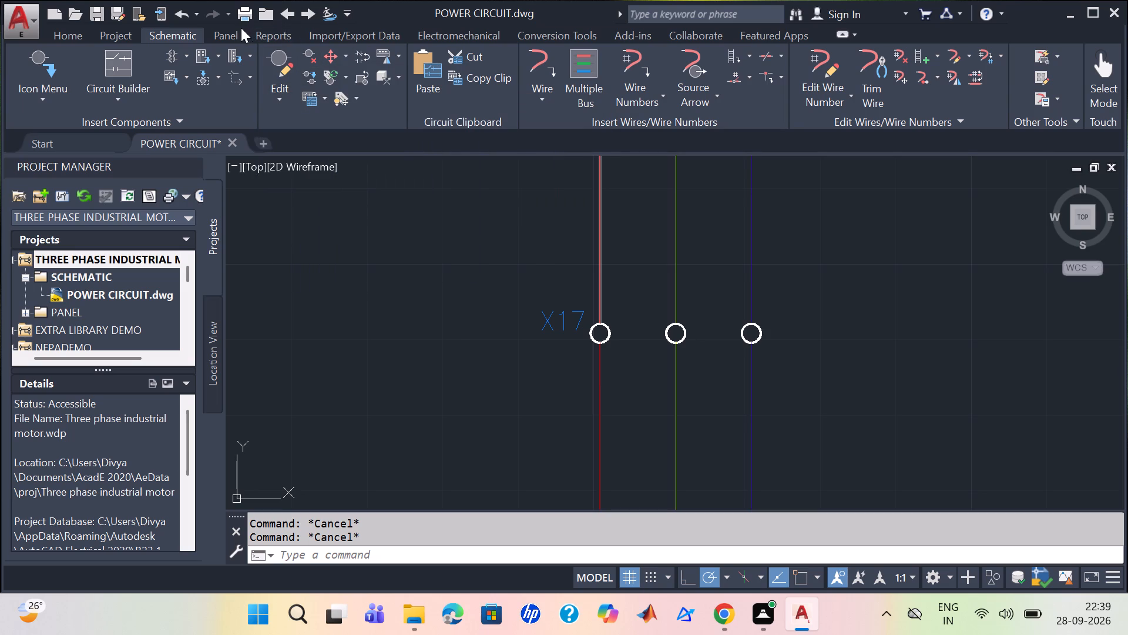
Start inserting a panel footprint, add the non-visible WD_PNLM block to the drawing, and browse the Pilot Lights symbols without placing any.
left_click(241, 28)
left_click(239, 32)
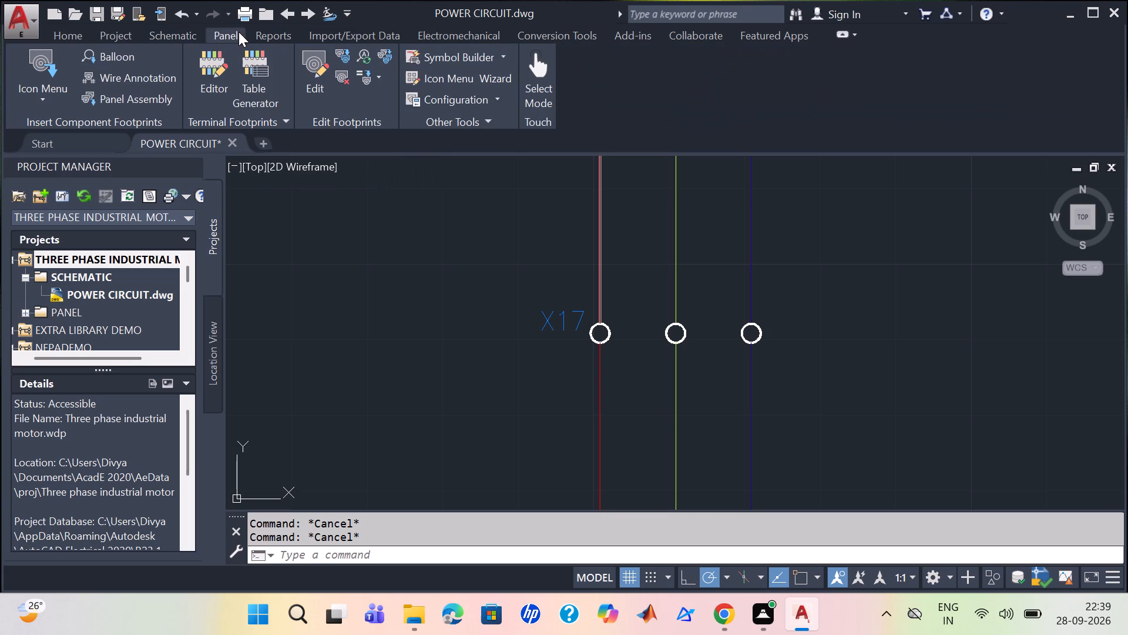
left_click(21, 87)
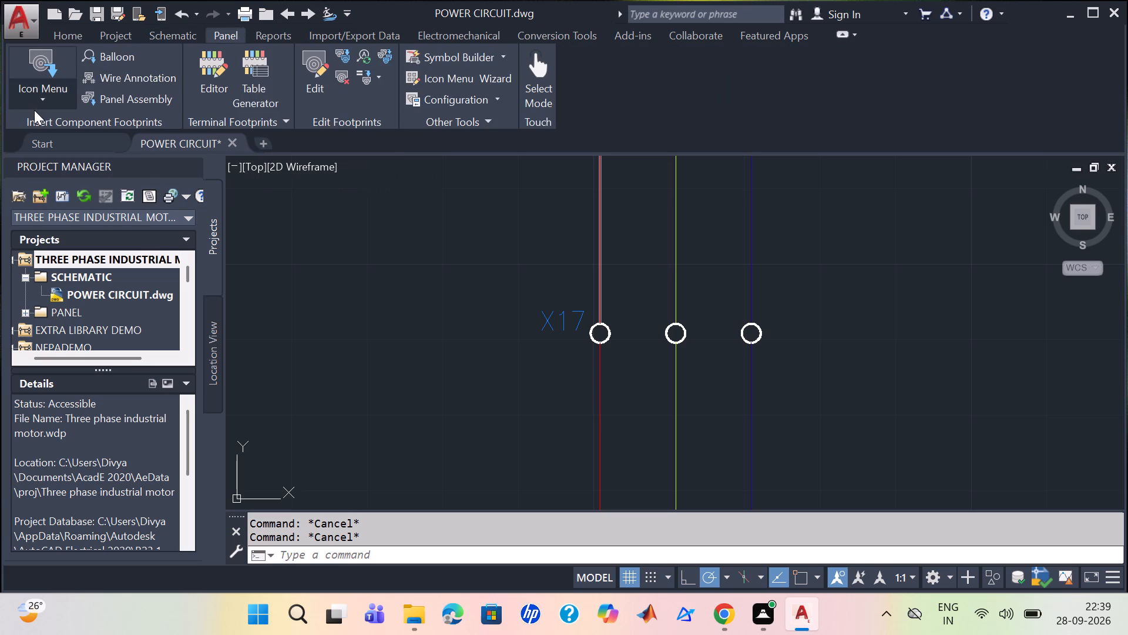
left_click(43, 121)
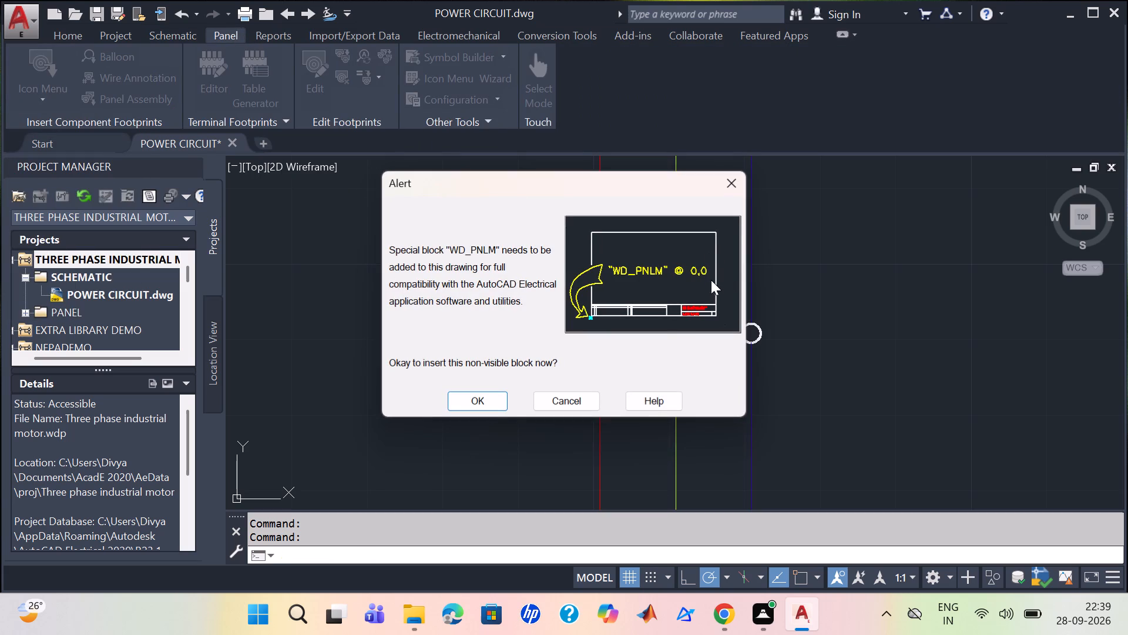
left_click(487, 406)
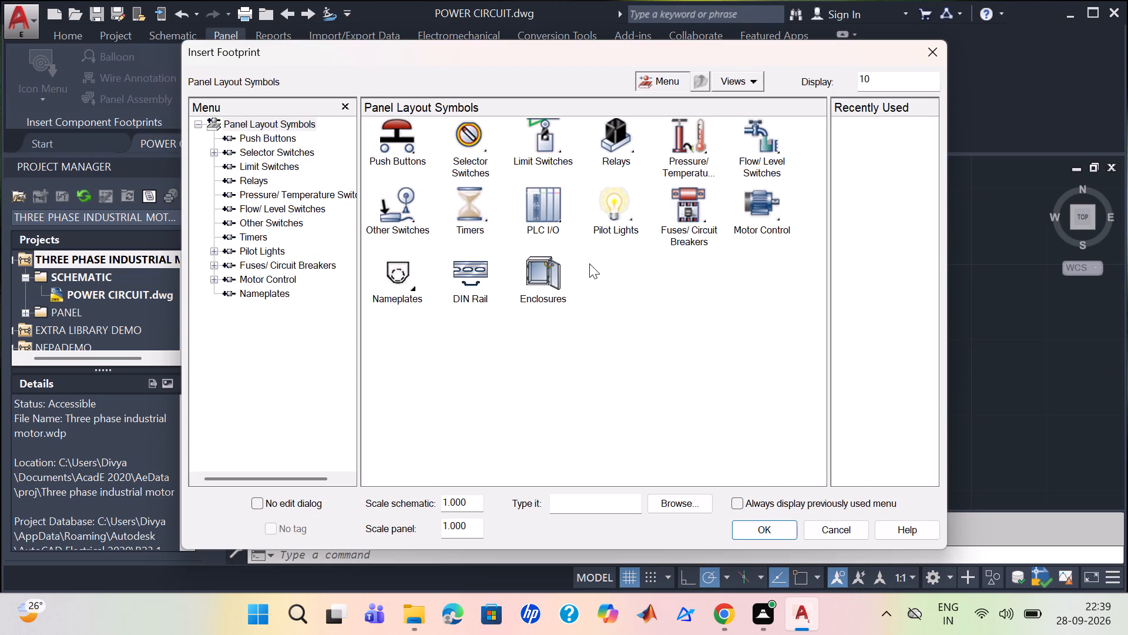
left_click(619, 231)
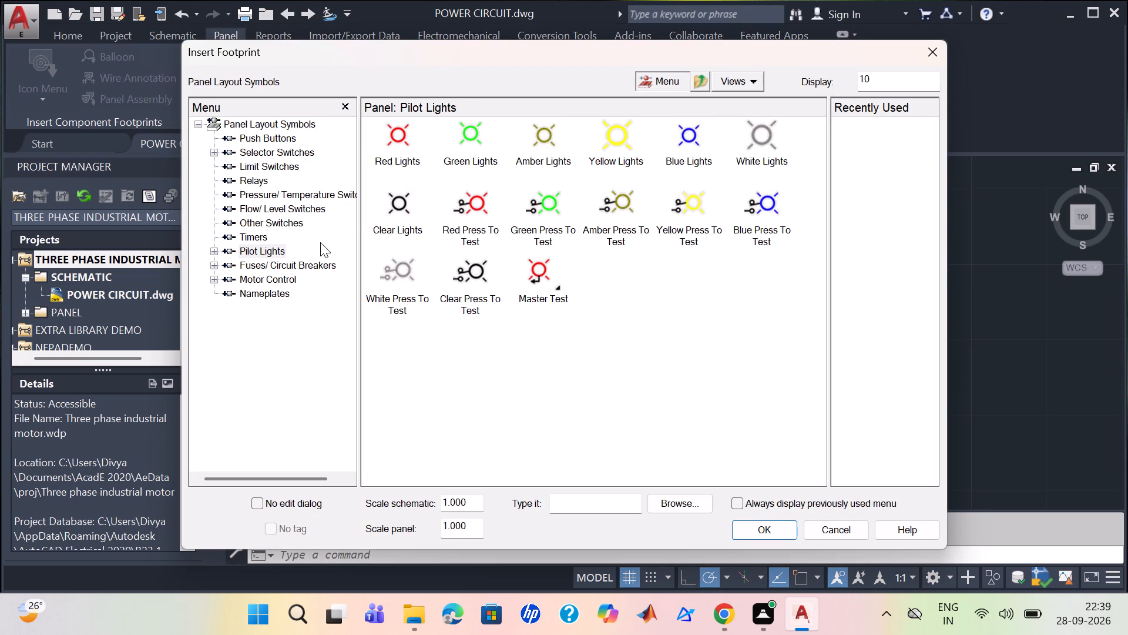
left_click(257, 241)
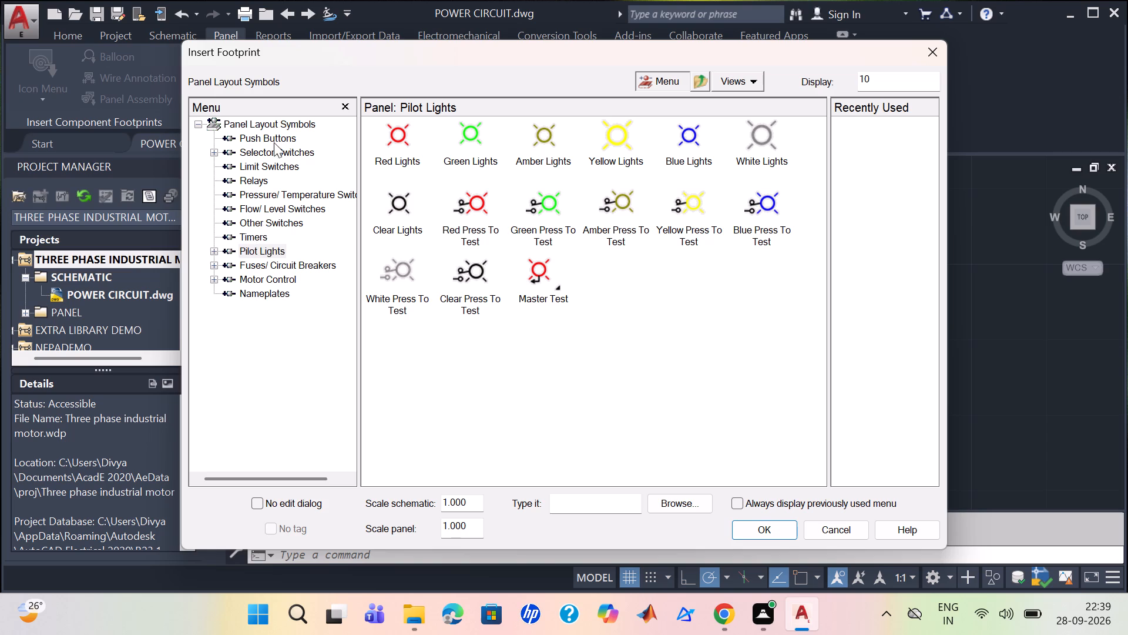
left_click(283, 125)
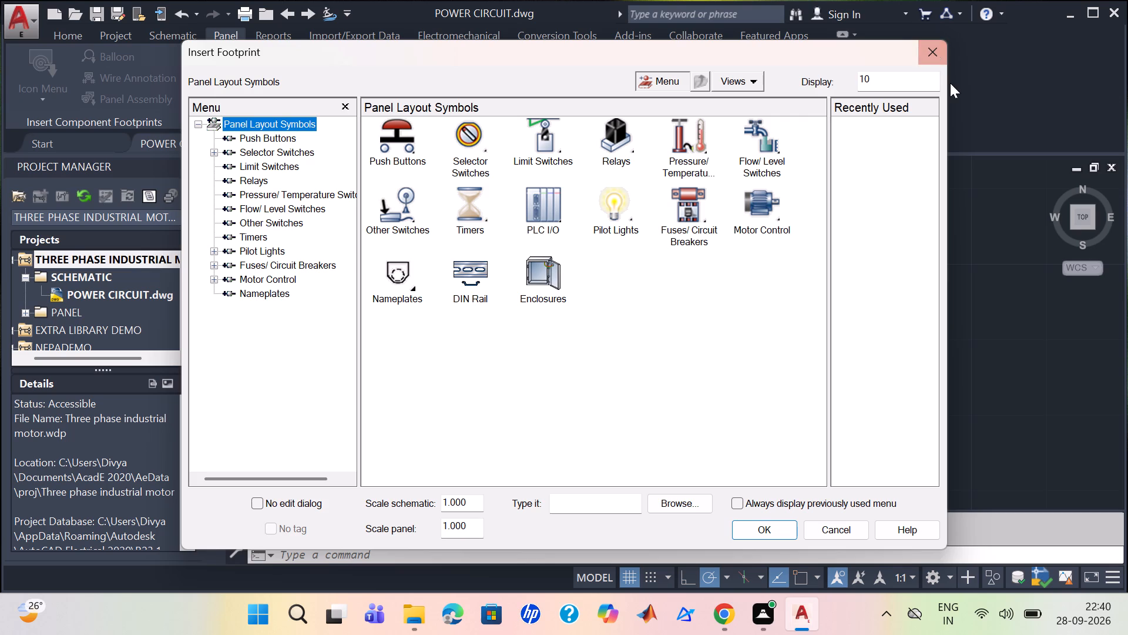
left_click(936, 56)
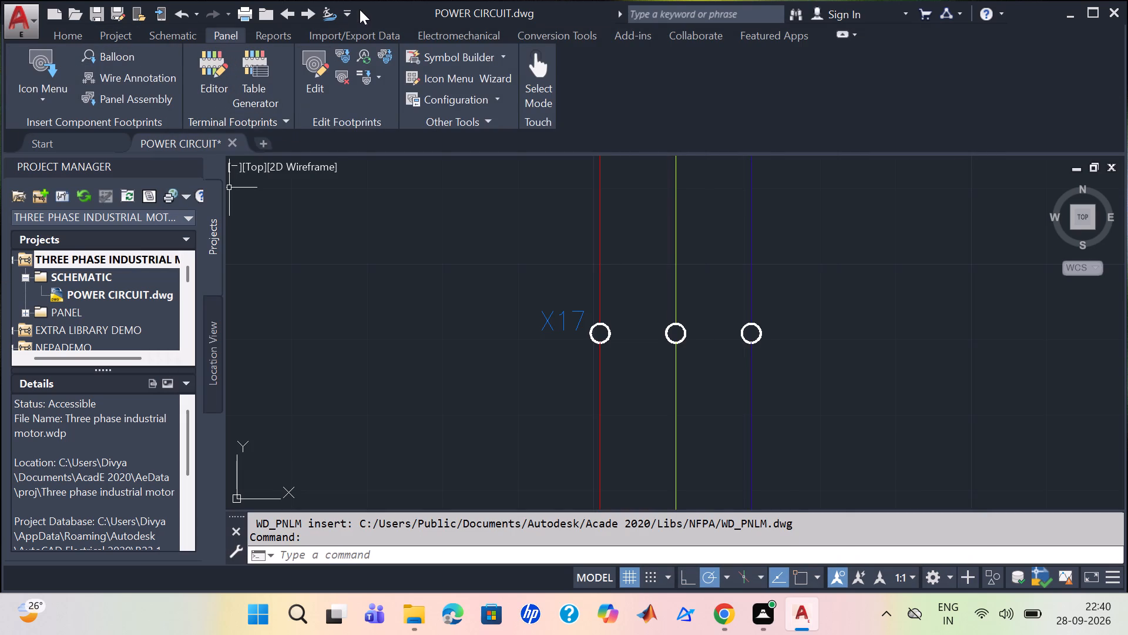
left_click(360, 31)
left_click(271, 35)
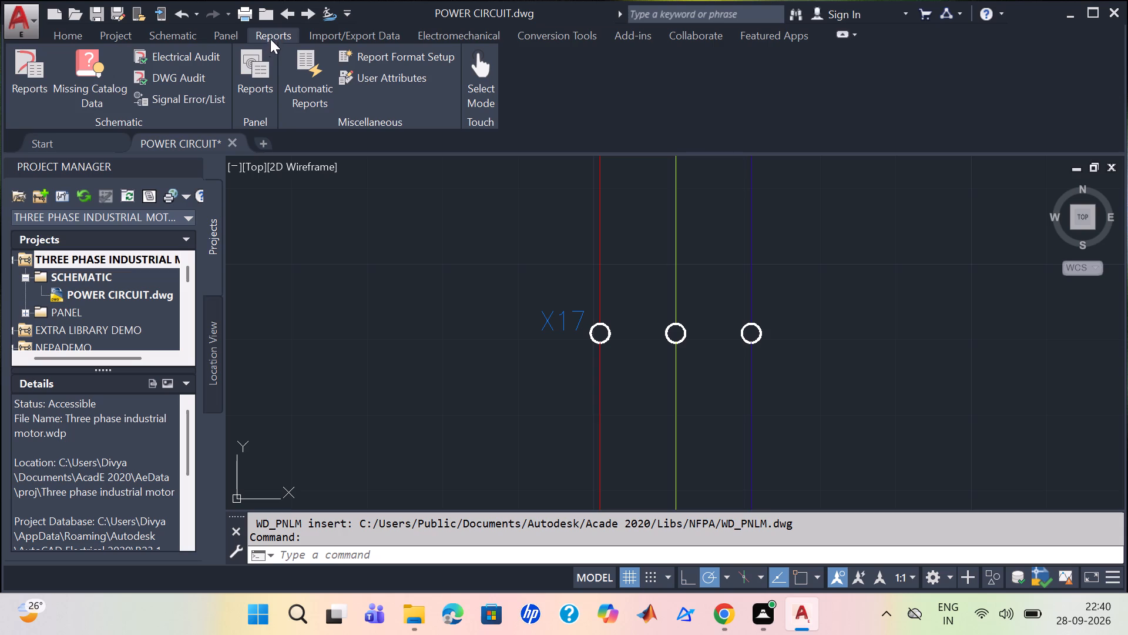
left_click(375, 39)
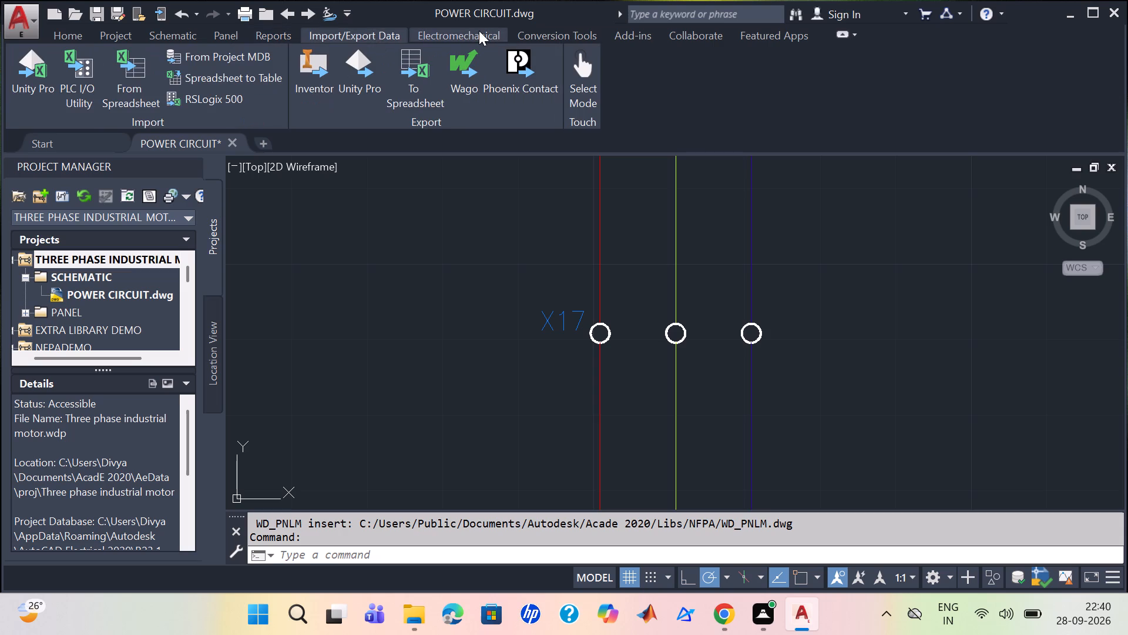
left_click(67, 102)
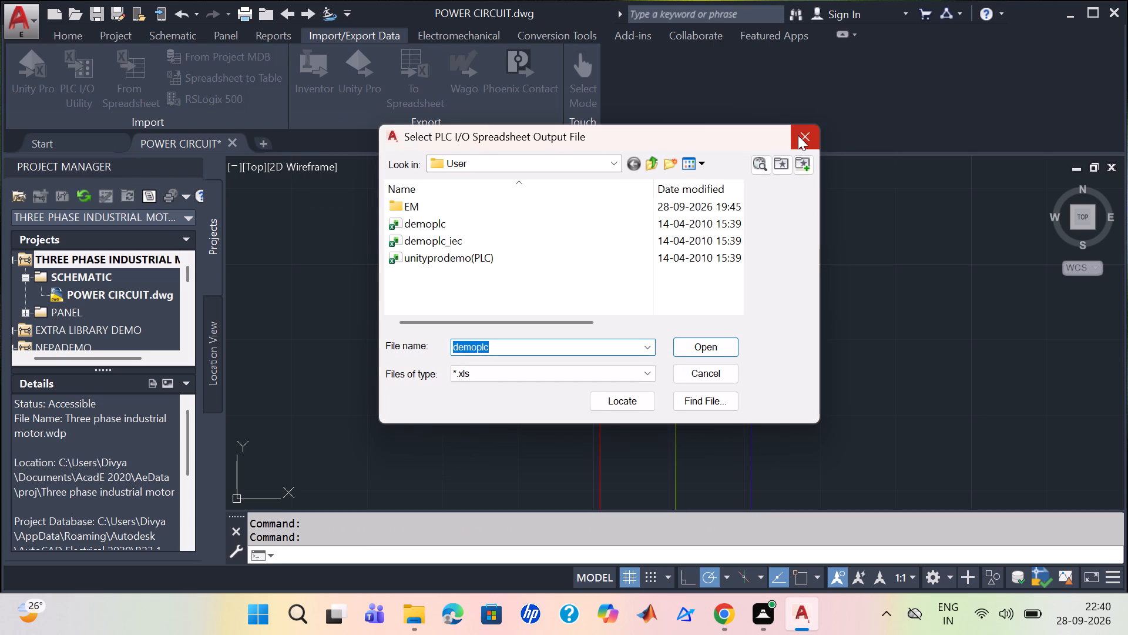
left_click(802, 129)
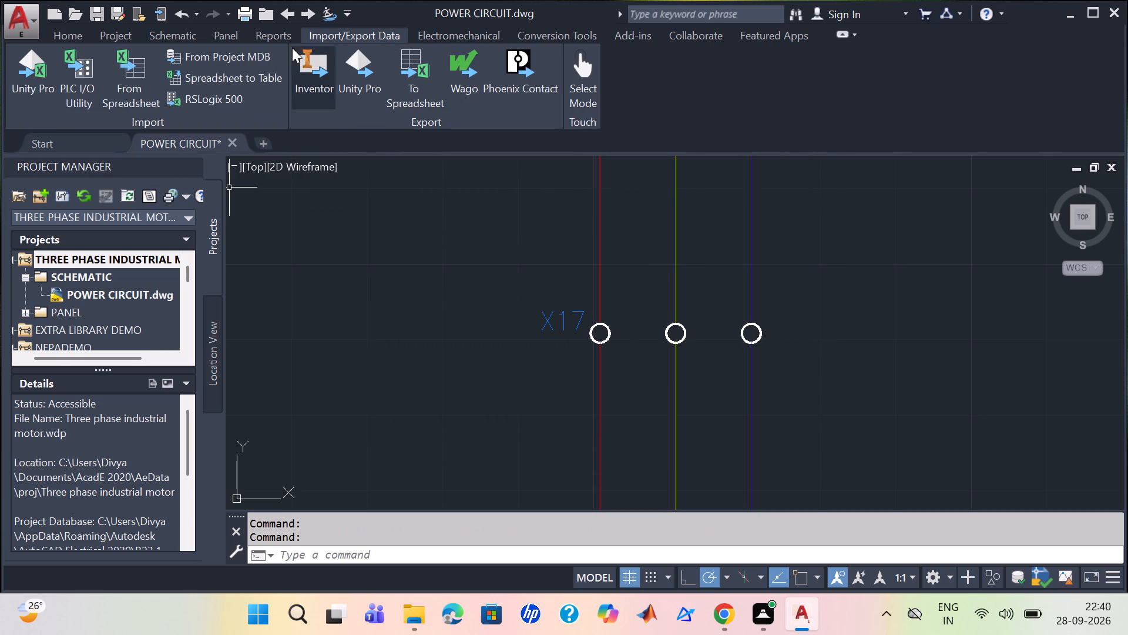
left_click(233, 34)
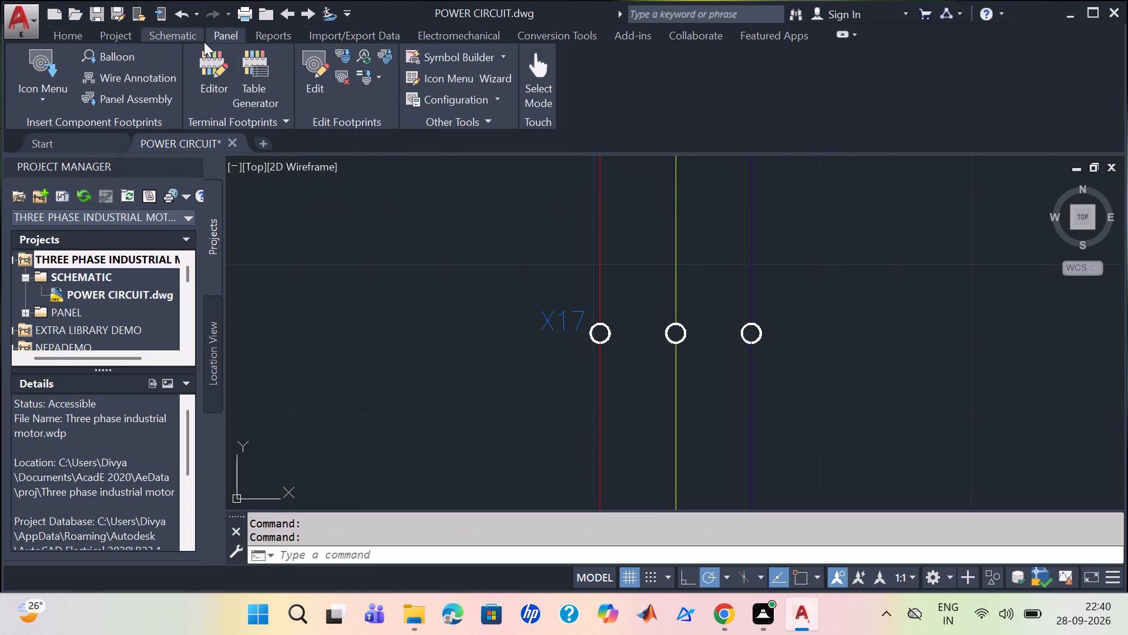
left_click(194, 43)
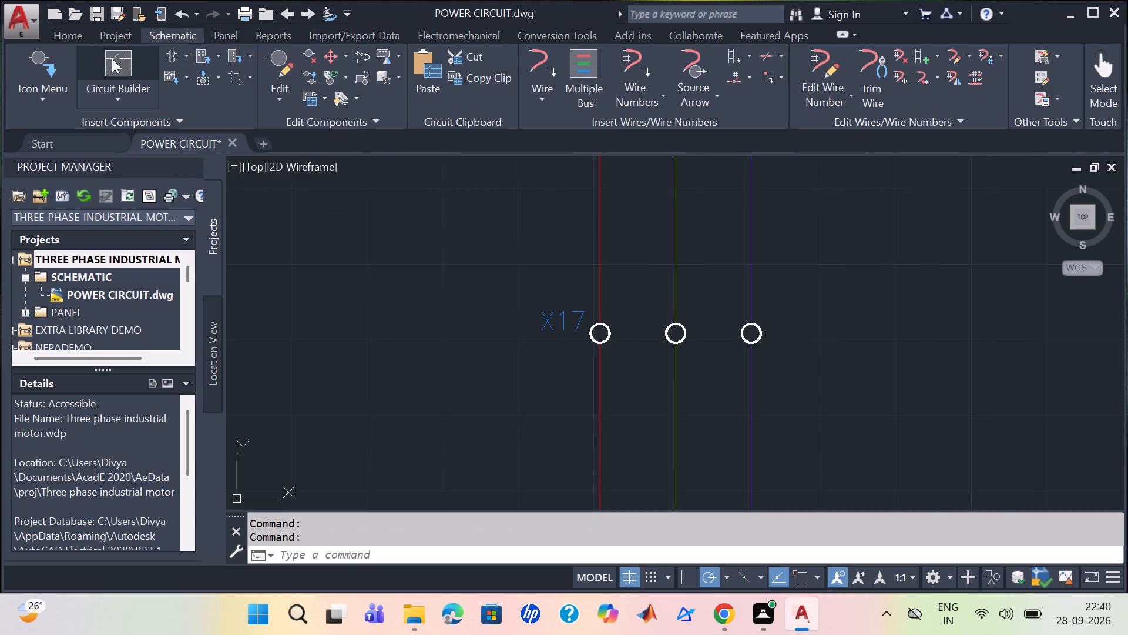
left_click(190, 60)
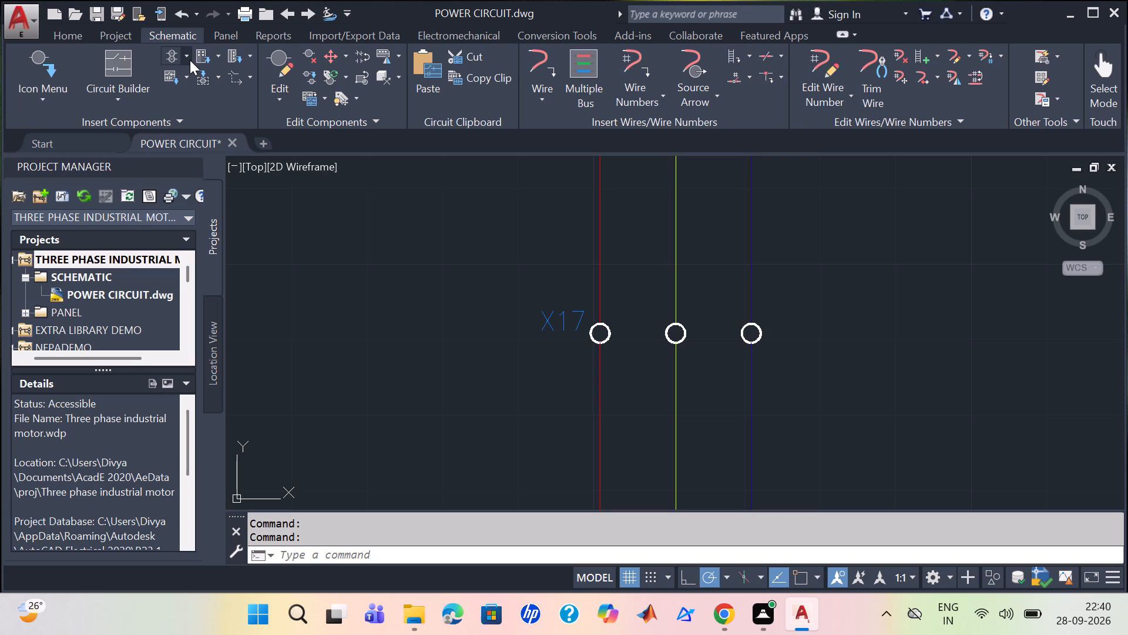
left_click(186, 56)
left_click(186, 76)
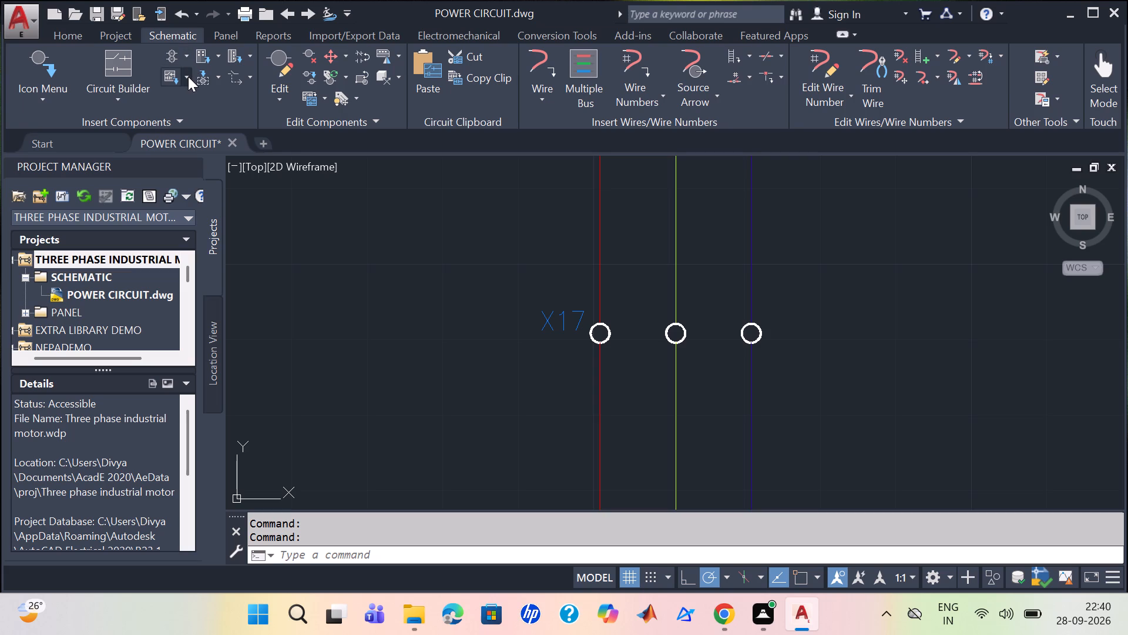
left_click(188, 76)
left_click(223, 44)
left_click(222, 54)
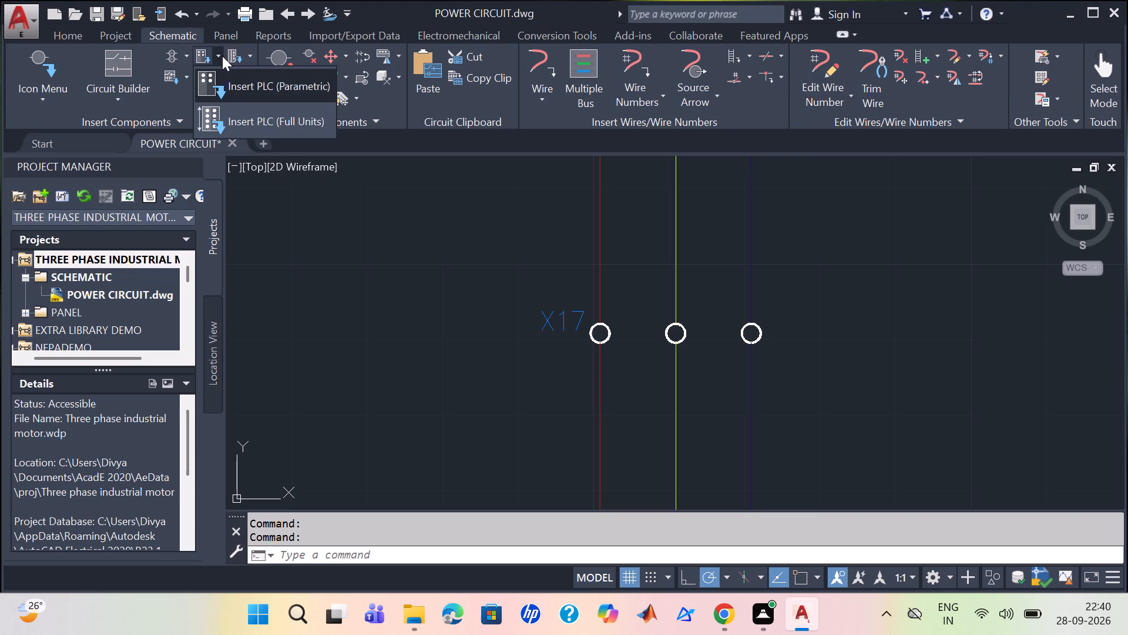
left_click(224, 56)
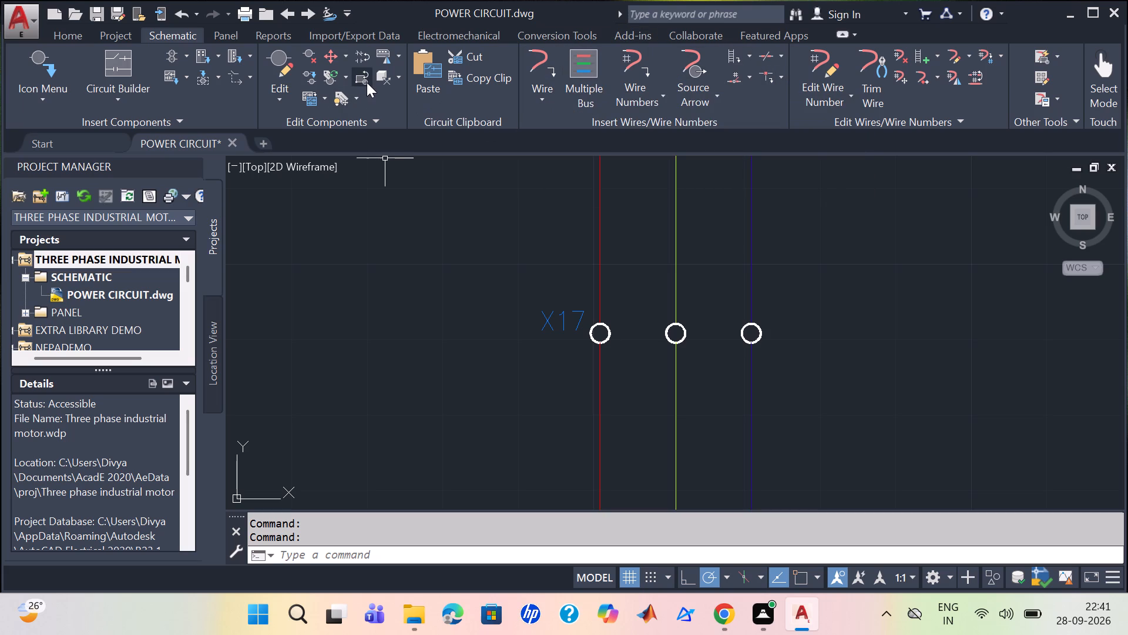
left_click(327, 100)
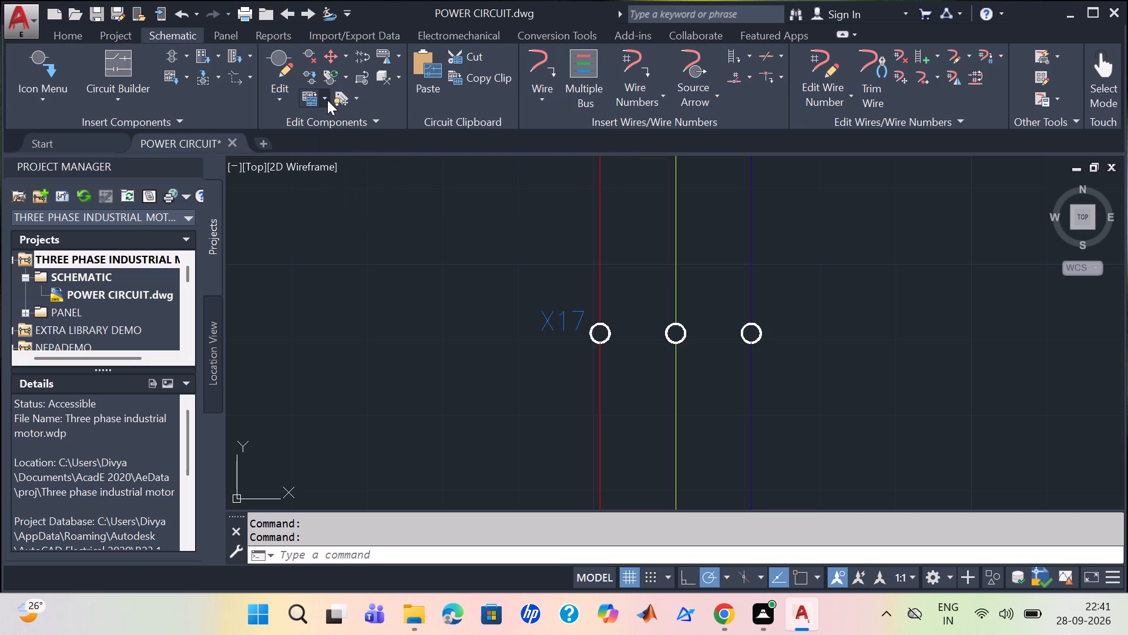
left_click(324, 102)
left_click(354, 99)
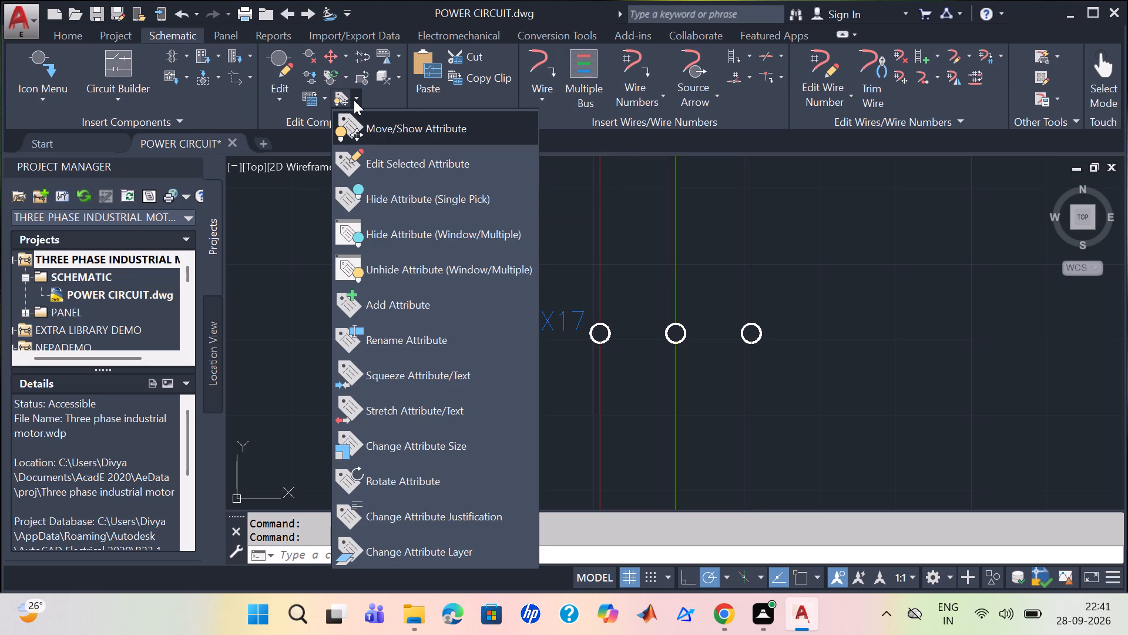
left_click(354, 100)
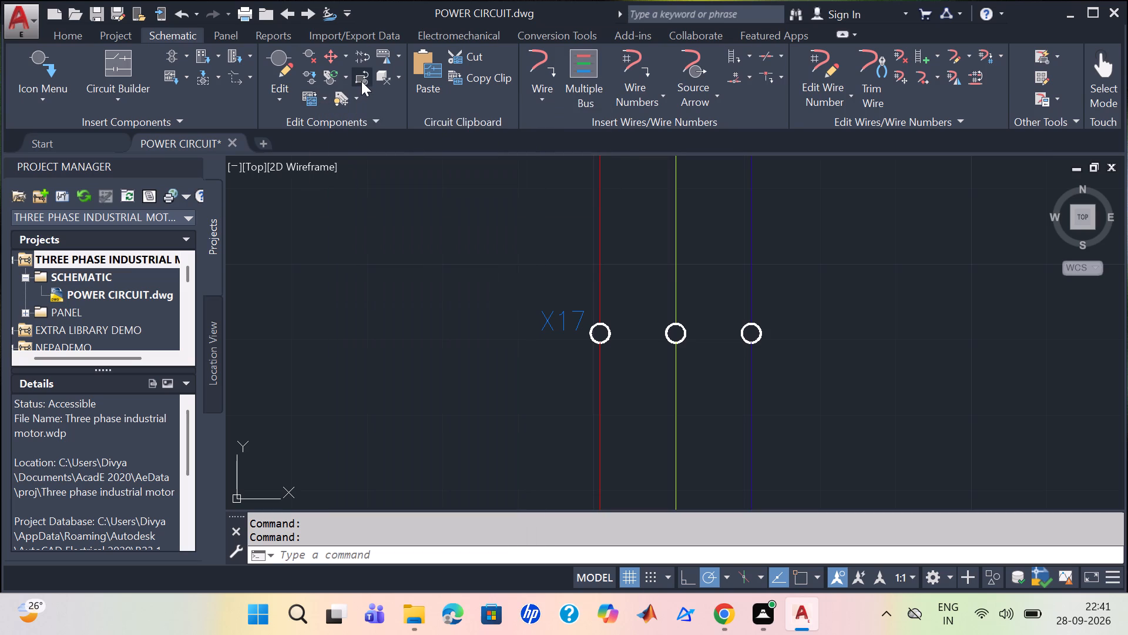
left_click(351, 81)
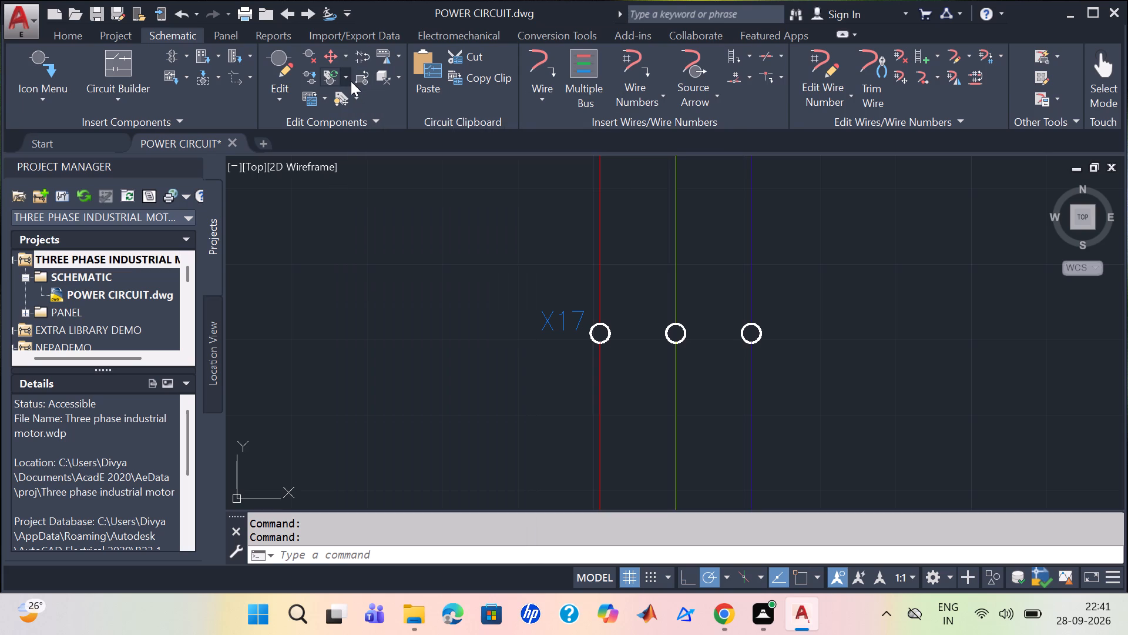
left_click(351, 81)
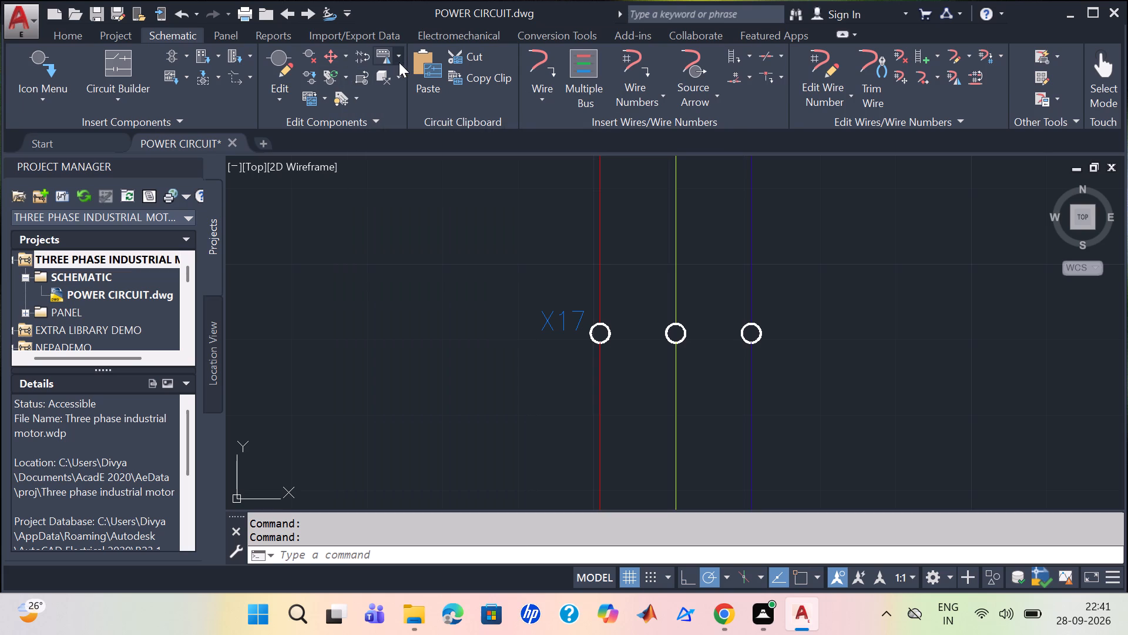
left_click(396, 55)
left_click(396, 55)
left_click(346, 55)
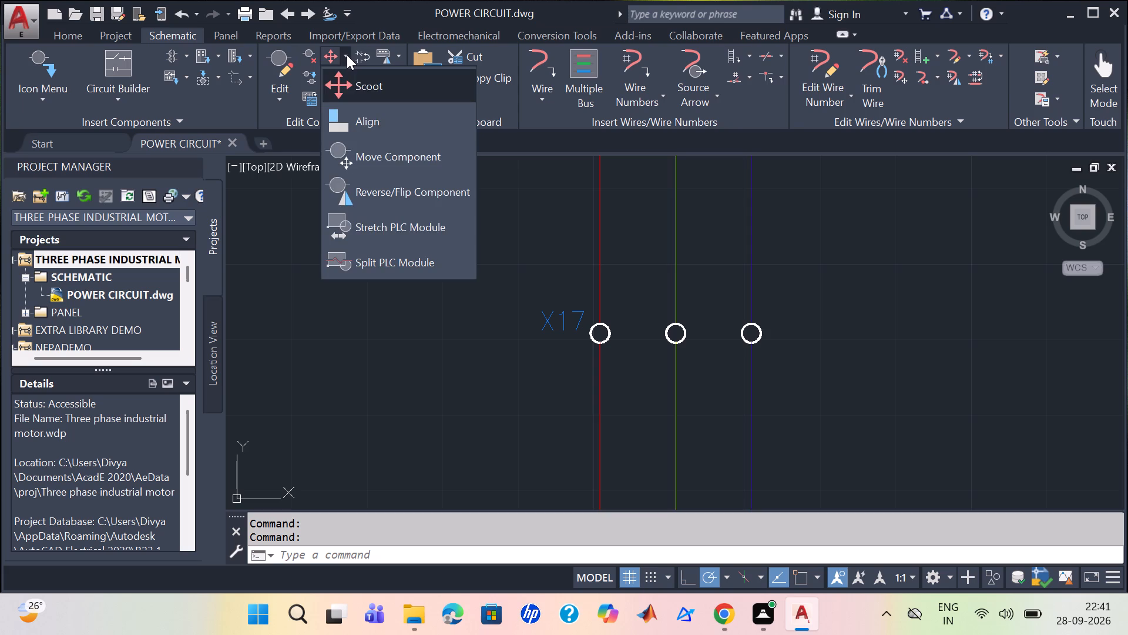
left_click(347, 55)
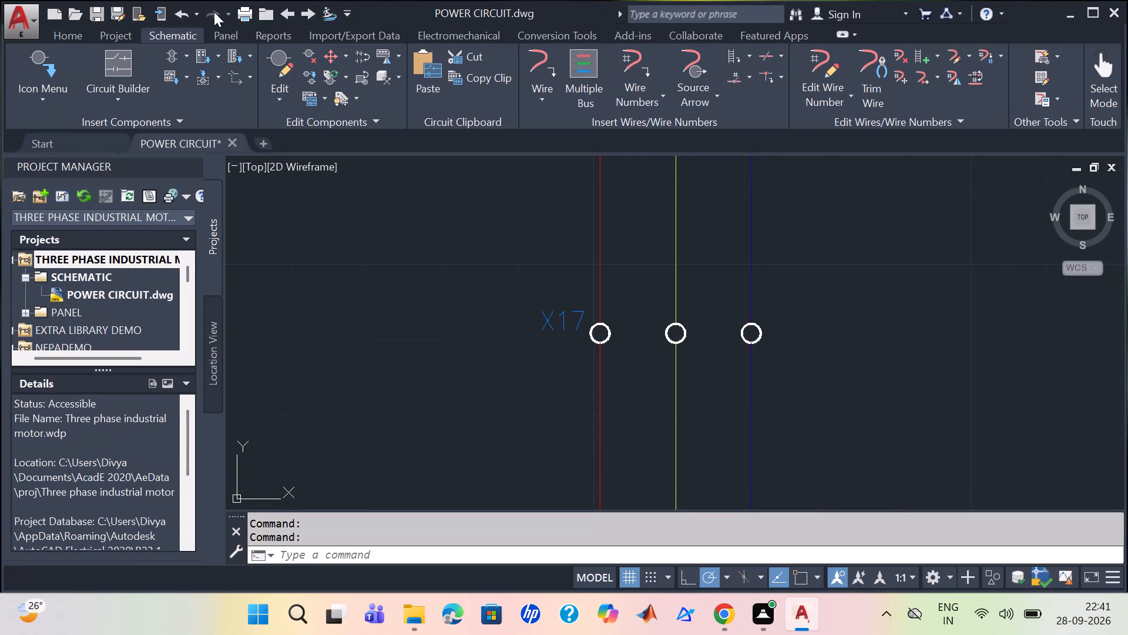
Examine the Circuit Builder's available circuits, from the 3ph Motor Circuit variants to One-line Power Feed, without inserting any.
left_click(129, 103)
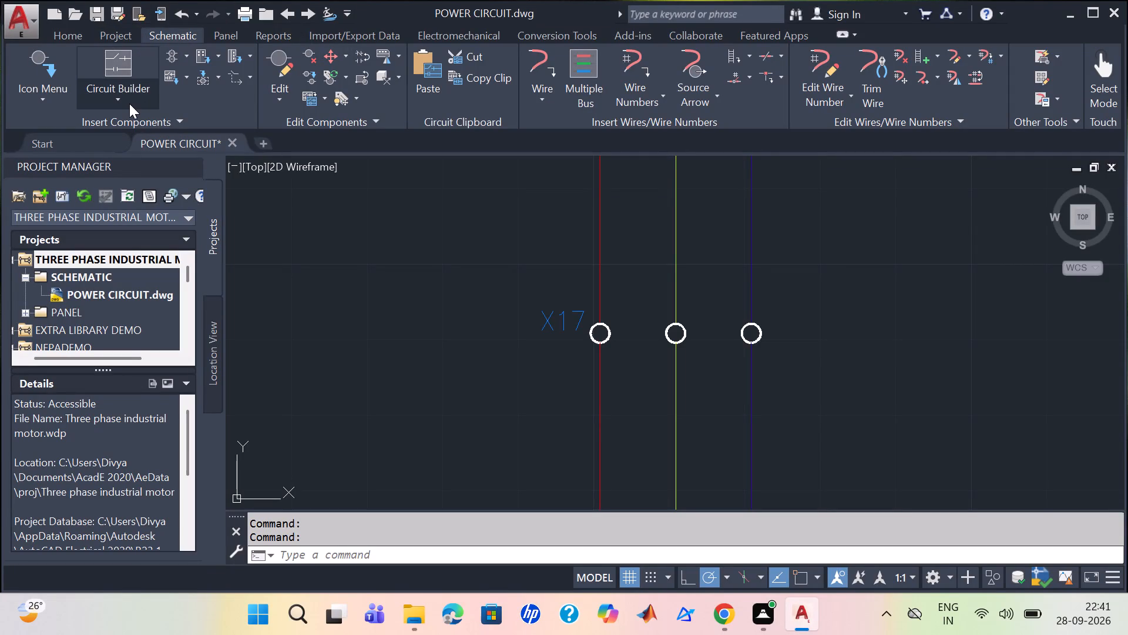
left_click(144, 128)
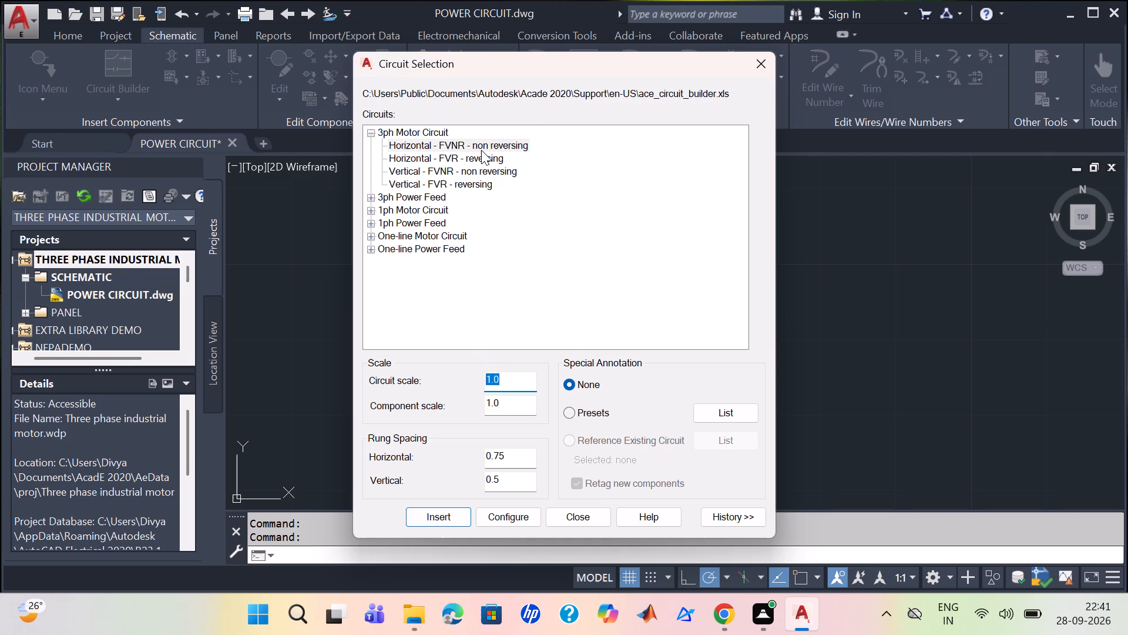
double_click(432, 142)
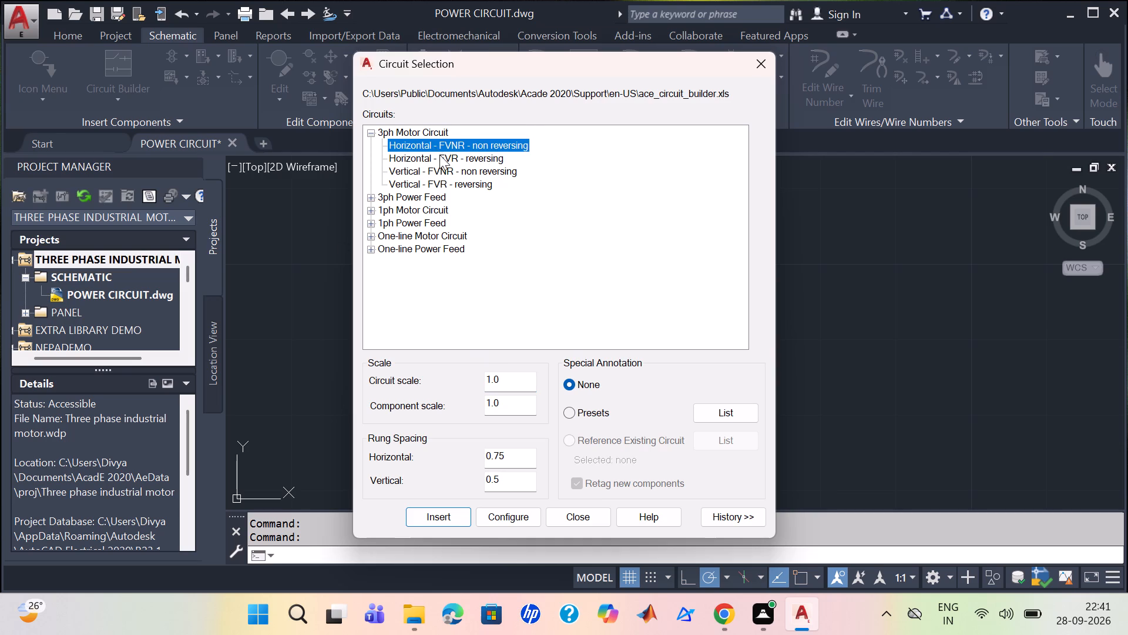
left_click(439, 155)
left_click(442, 170)
left_click(443, 185)
left_click(437, 199)
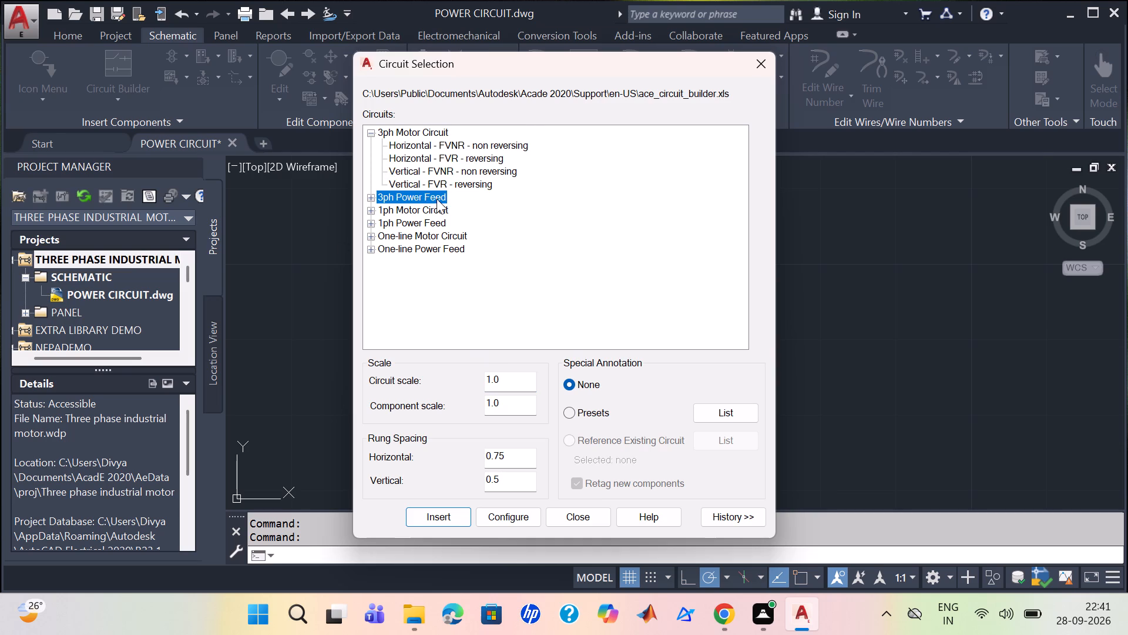
left_click(437, 200)
left_click(433, 214)
left_click(429, 229)
left_click(431, 250)
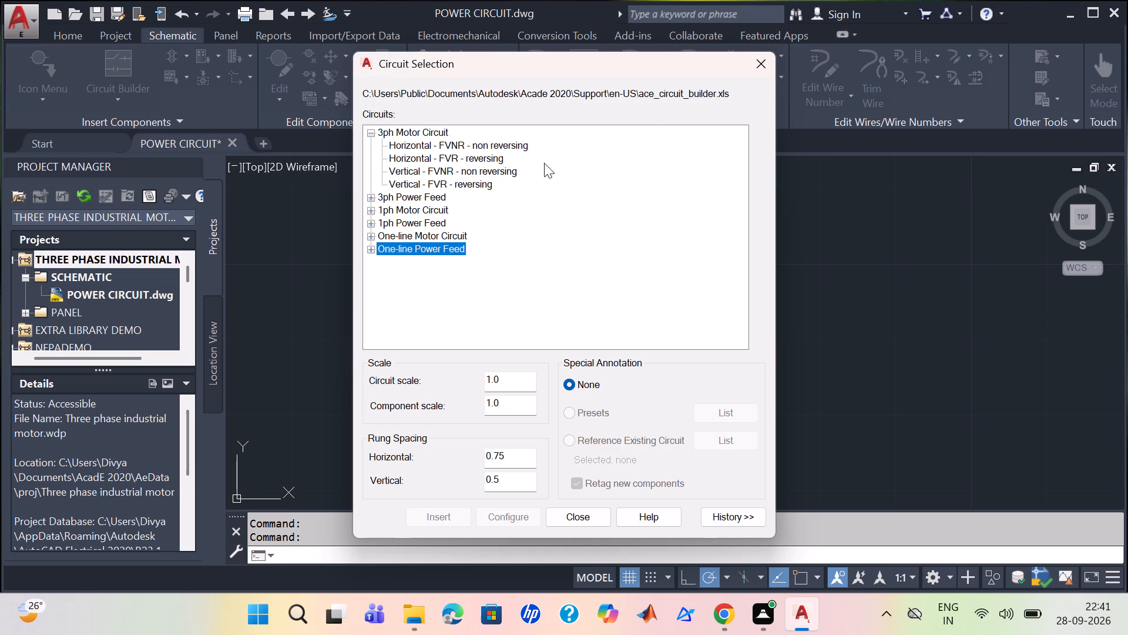
left_click(752, 63)
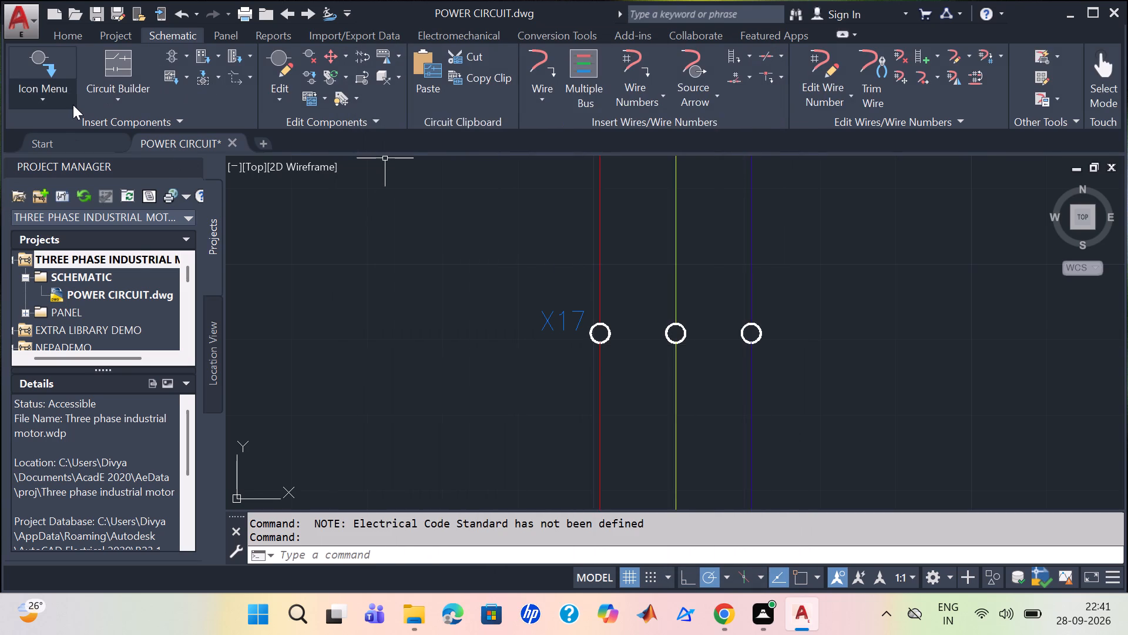
Open the Catalog Browser and search the EN (Enclosures/hardware) category for VFD.
left_click(73, 105)
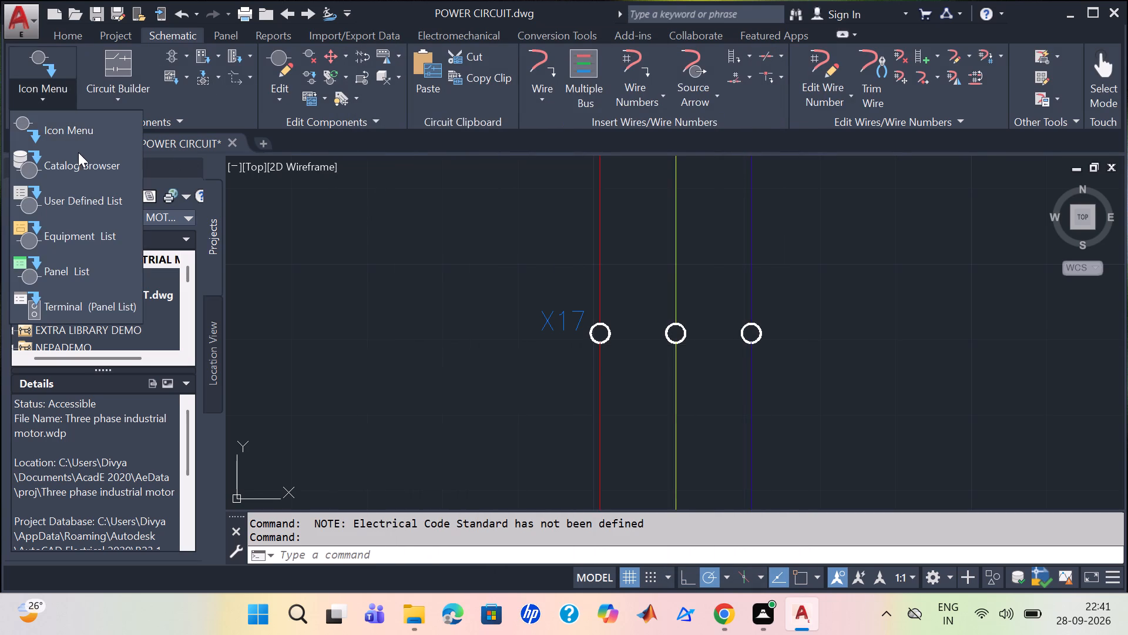
left_click(82, 156)
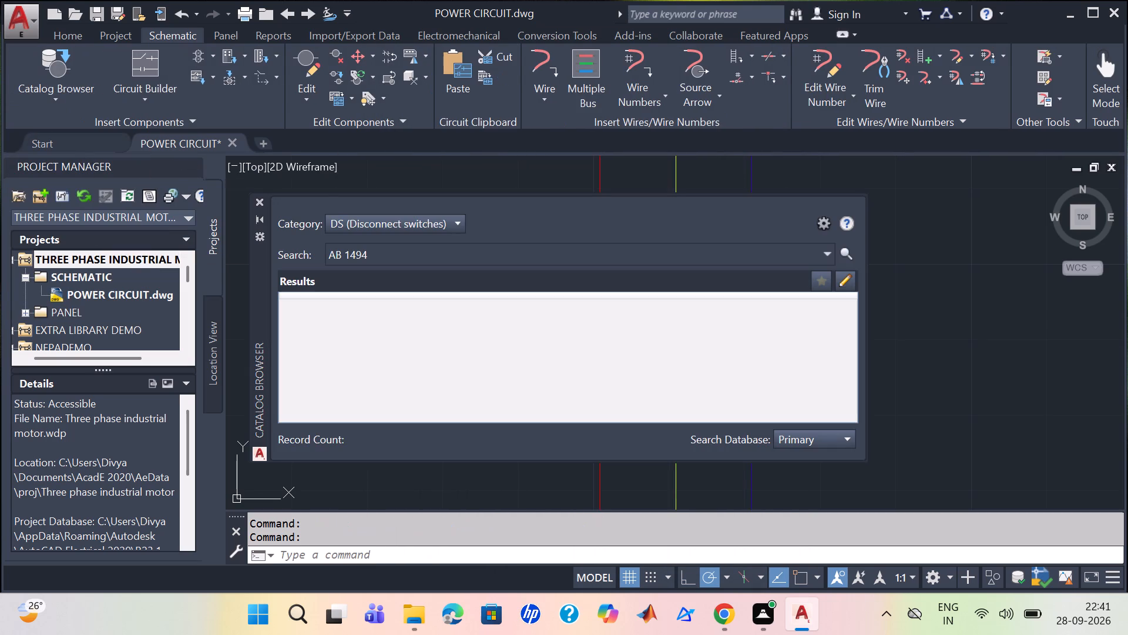
left_click(847, 219)
left_click(949, 87)
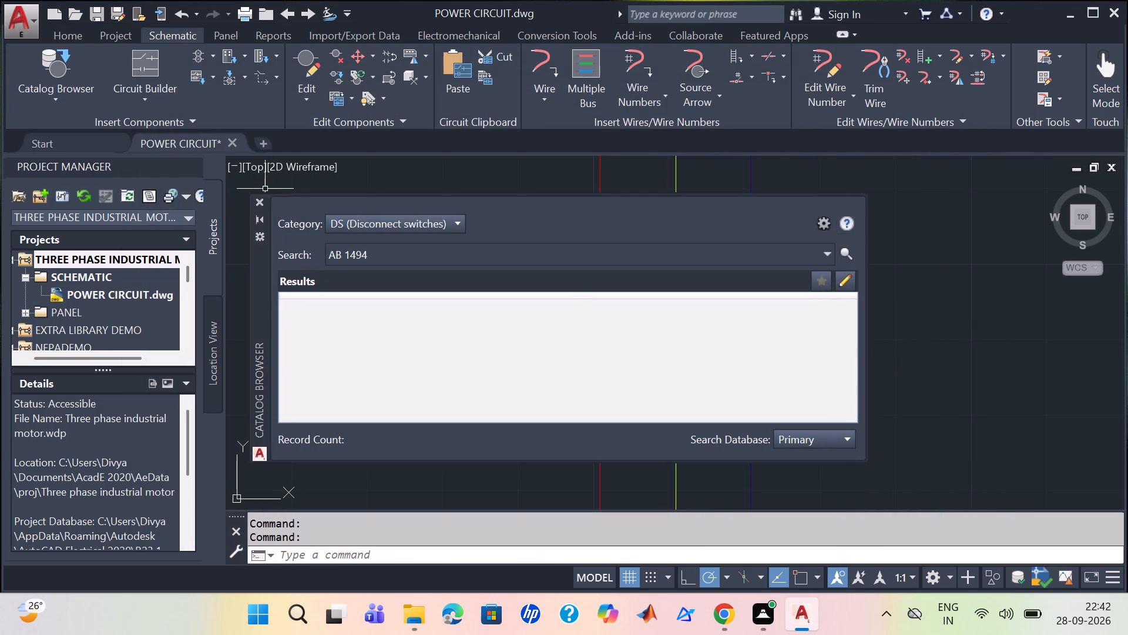
left_click(419, 222)
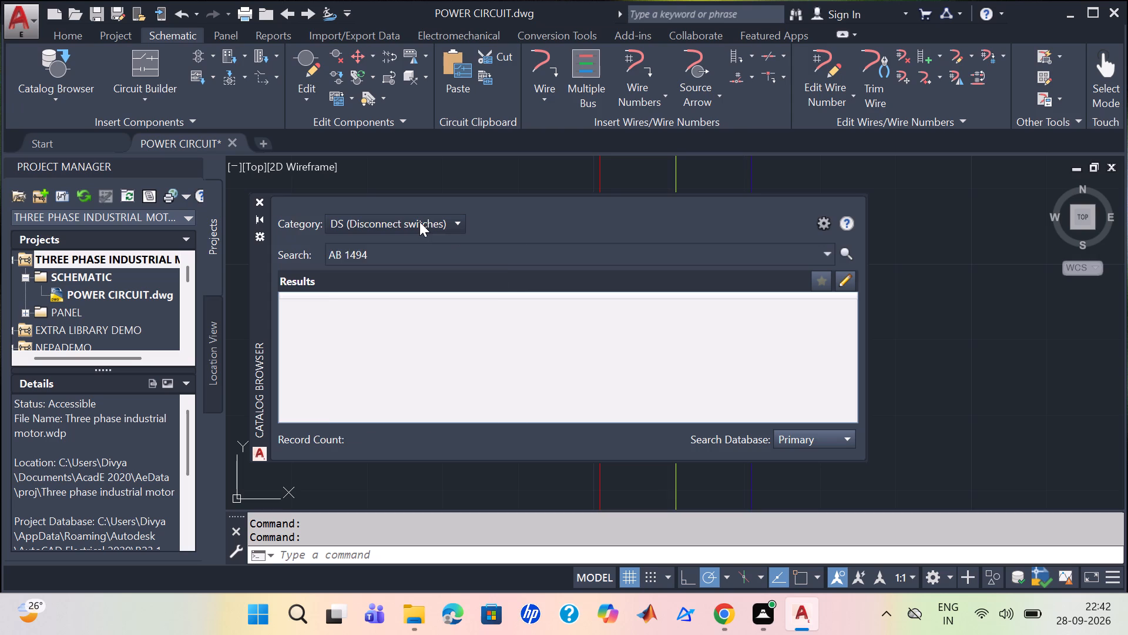
left_click(418, 272)
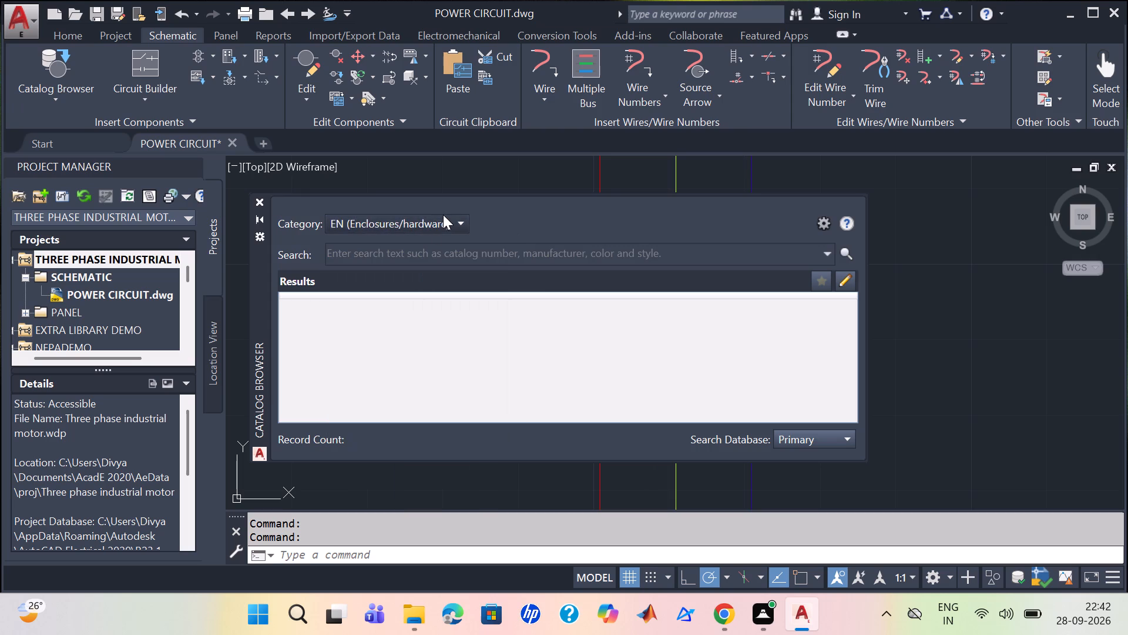
left_click(408, 256)
key("v")
key("f")
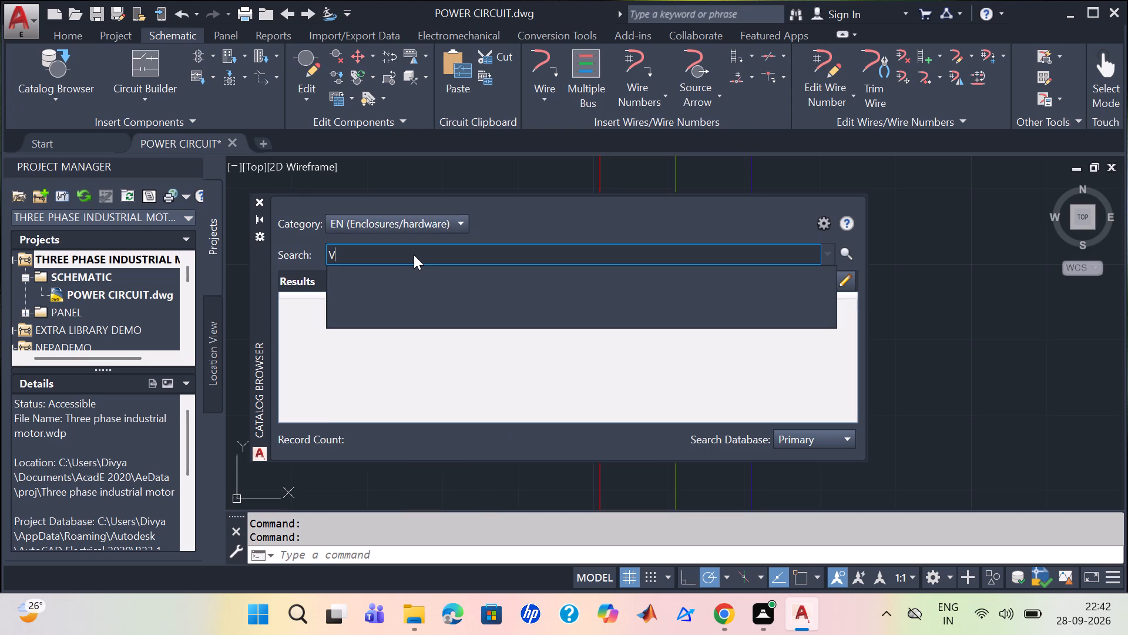
key("d")
key("Return")
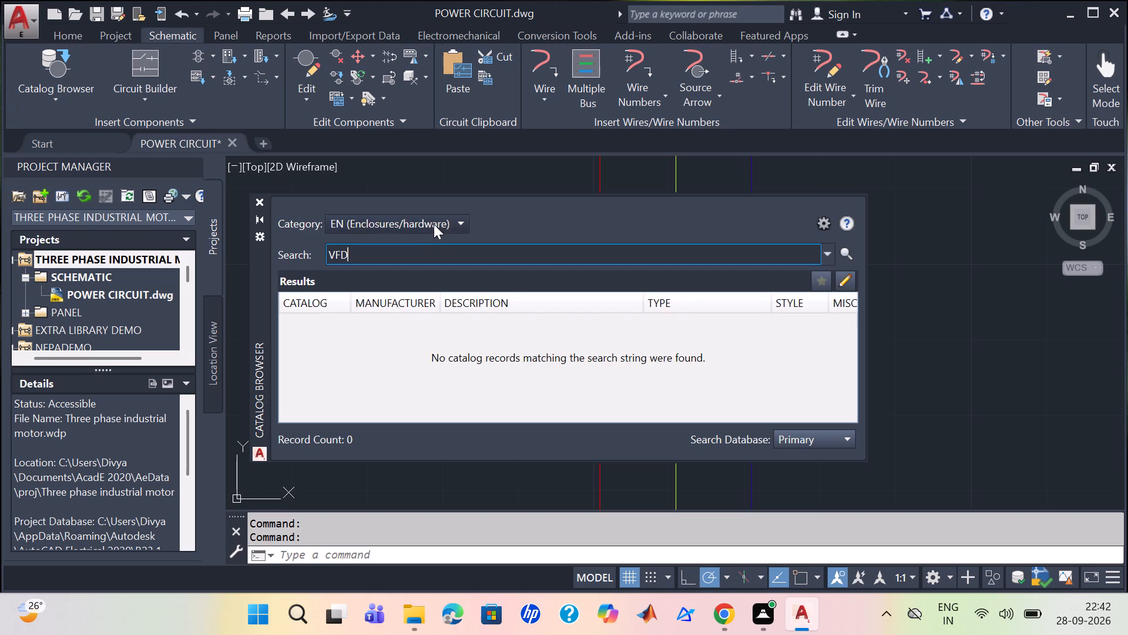
Search the FM (Frequency meters) catalog category for VFD.
left_click(434, 224)
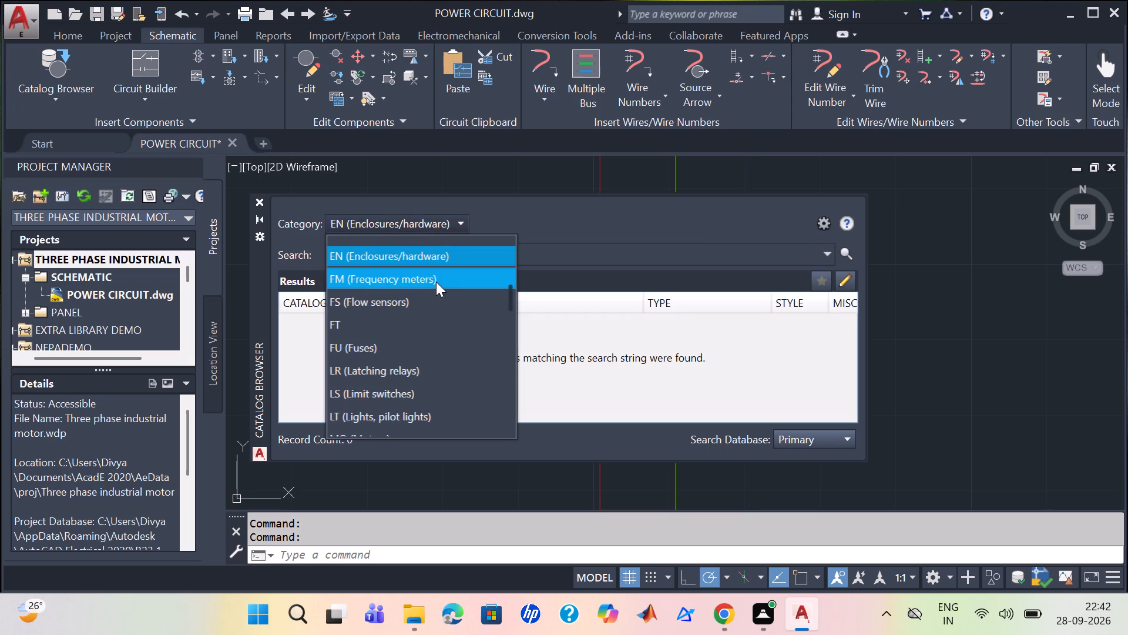
left_click(441, 273)
left_click(431, 246)
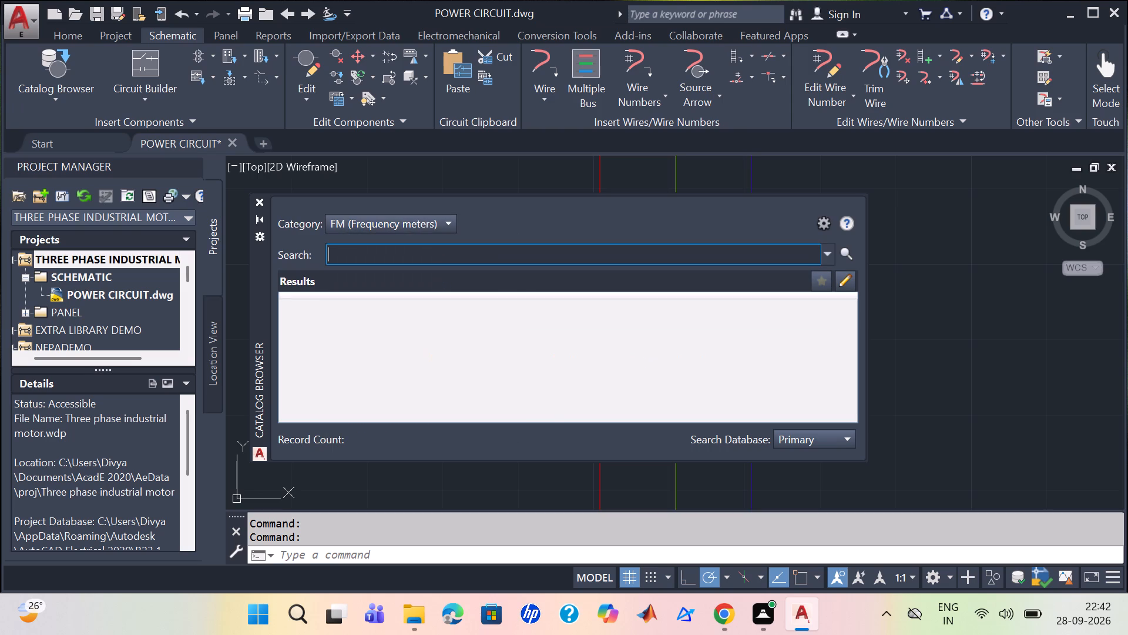
type("VFD")
key("apostrophe")
key("Return")
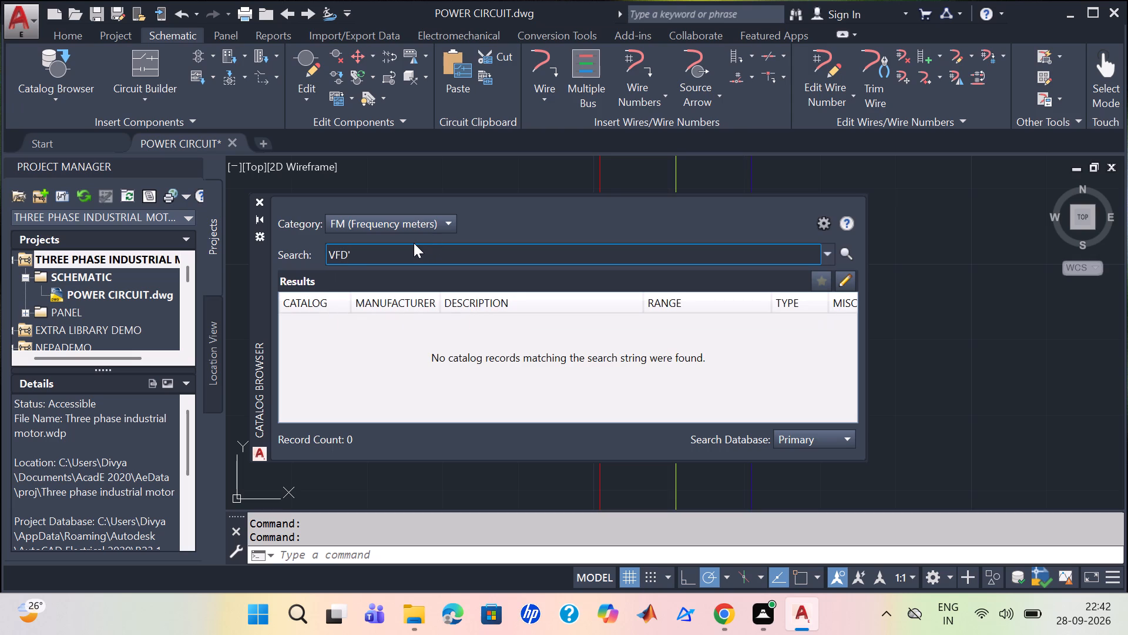
key("BackSpace")
key("Return")
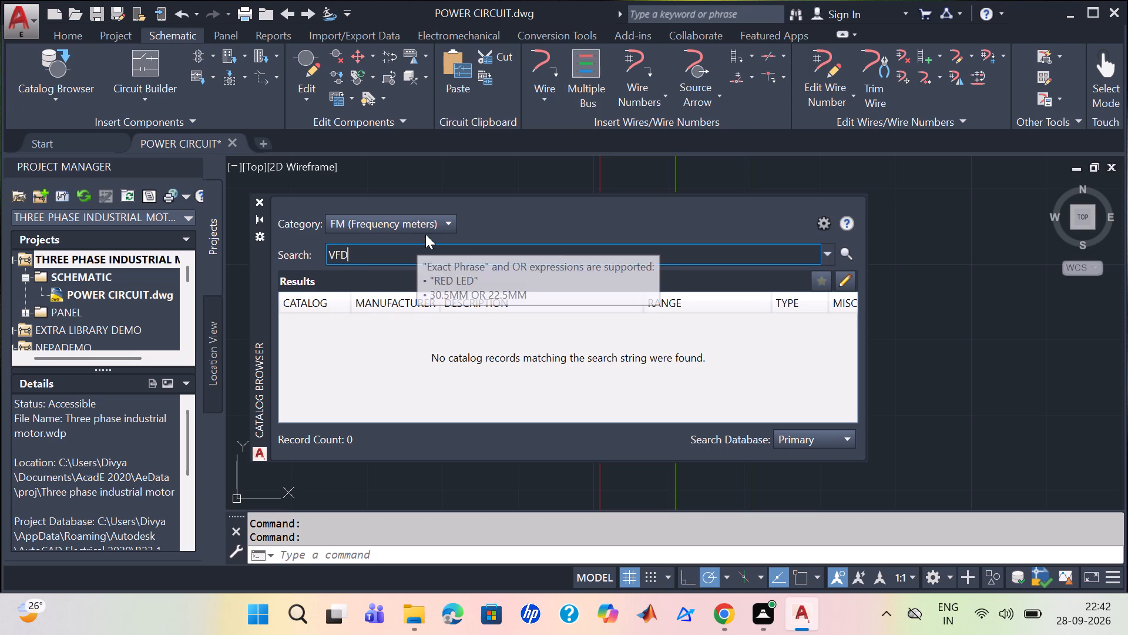
Search the MO (Motors) catalog category for MOT and look through the listed motors.
left_click(429, 225)
scroll(407, 285, "down", 1)
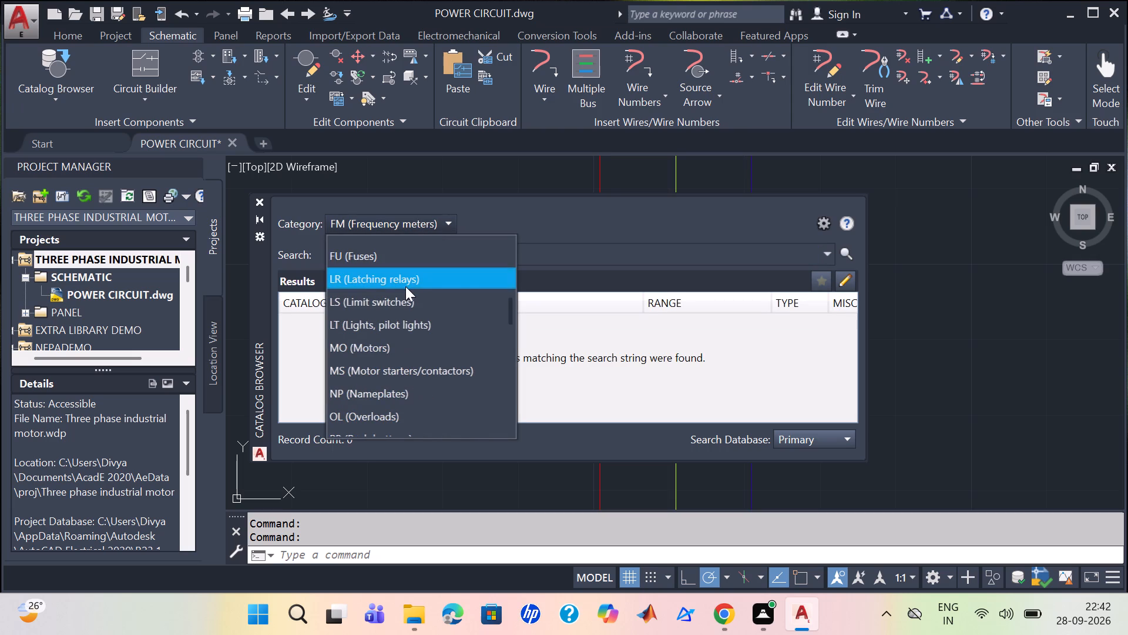
scroll(405, 286, "down", 1)
left_click(408, 281)
left_click(411, 262)
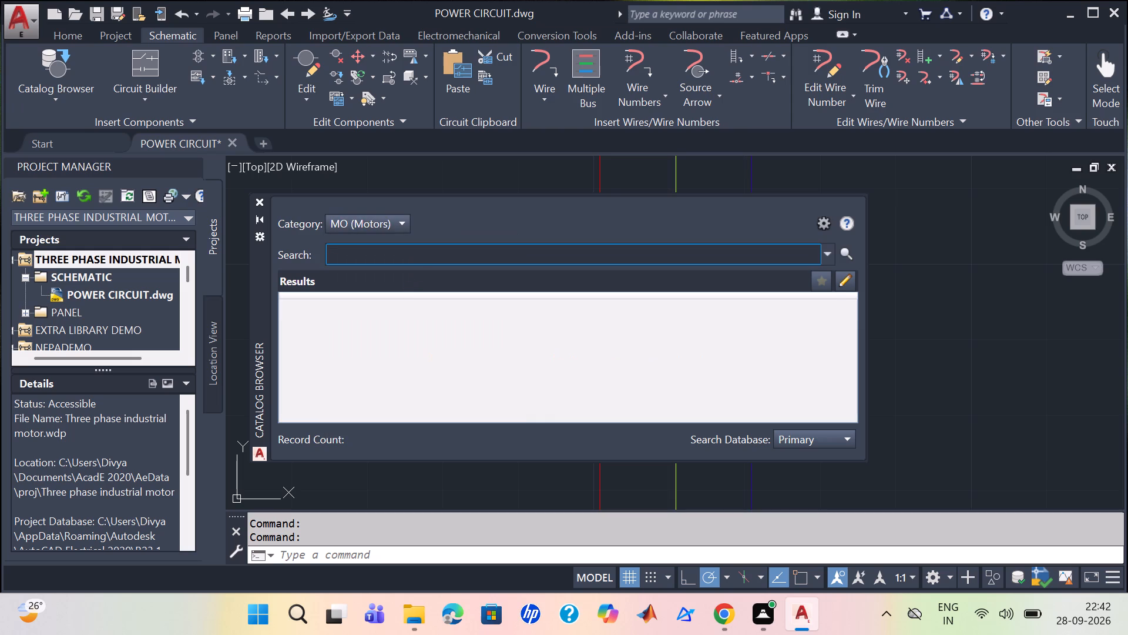
type("MO")
type("TI")
key("BackSpace")
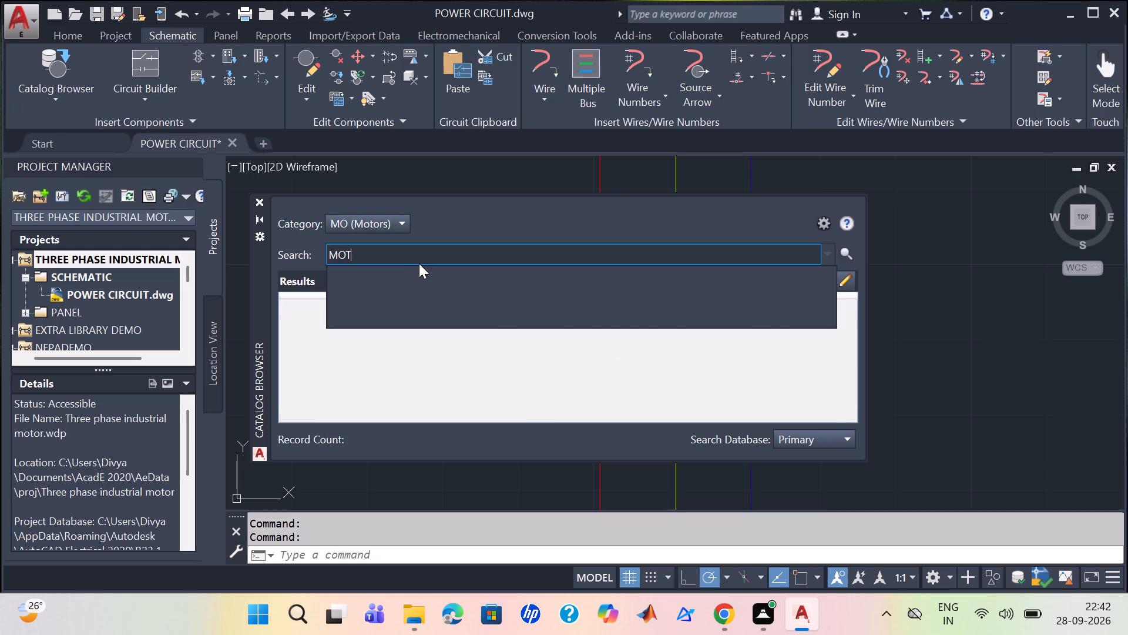
key("Return")
scroll(513, 334, "down", 2)
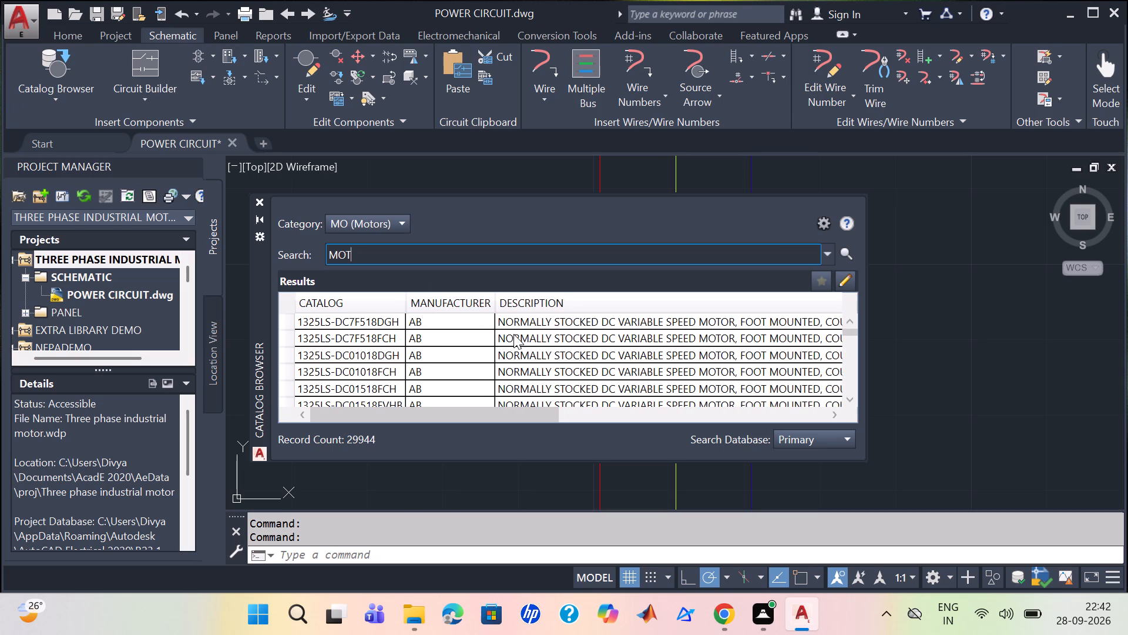
scroll(513, 334, "down", 3)
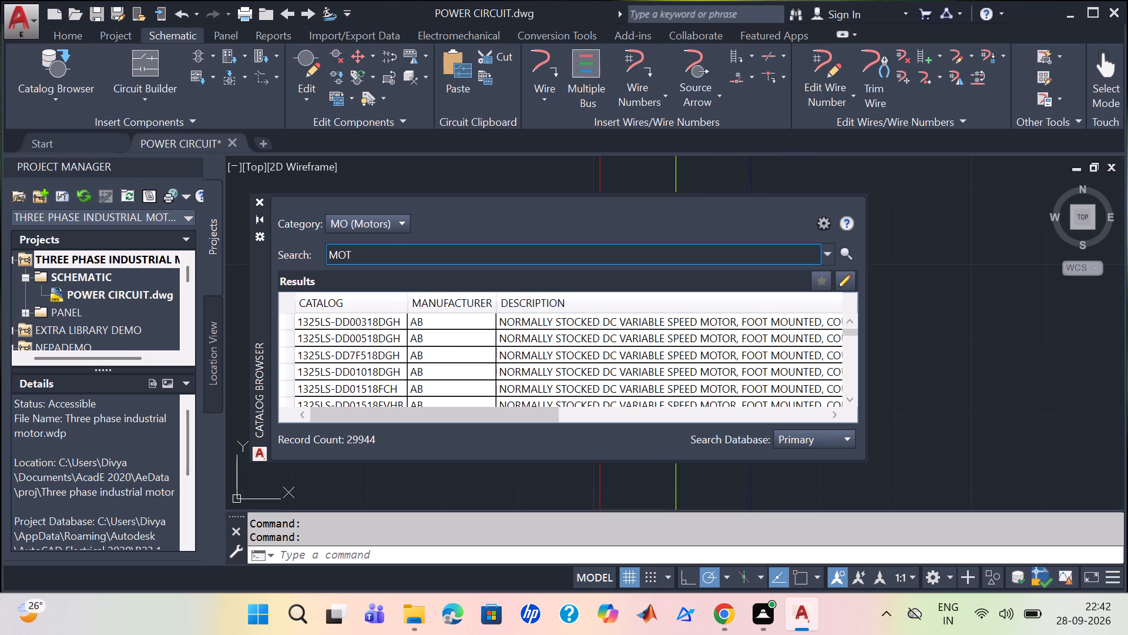
Look through the remaining catalog categories and search PNEU-VAC (Suction grippers) for VAC.
left_click(388, 222)
scroll(395, 294, "down", 1)
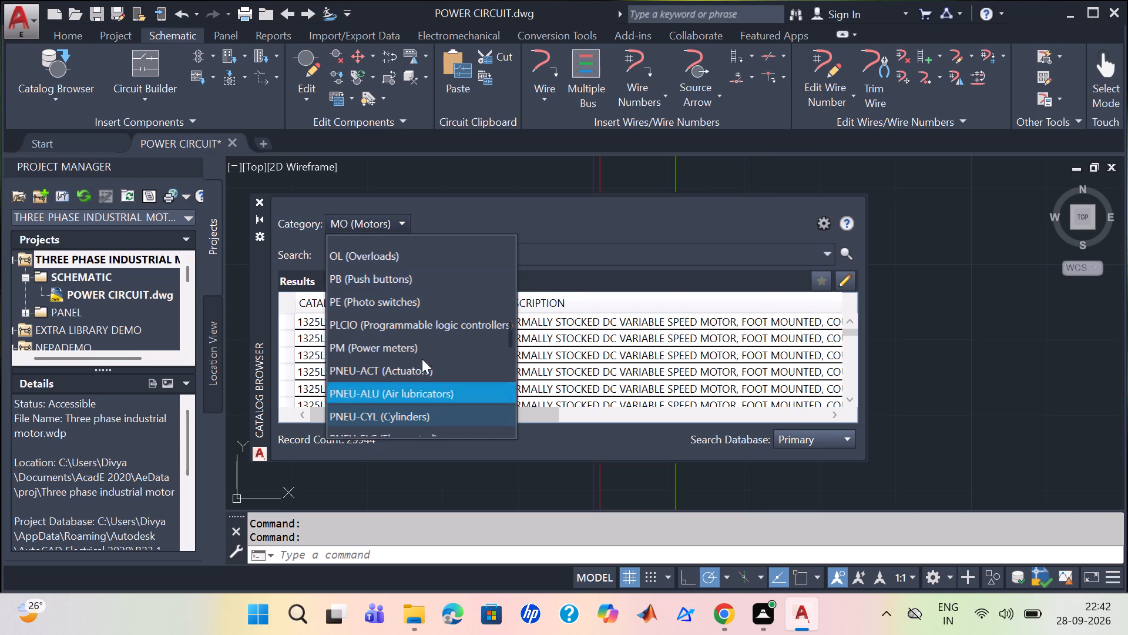
scroll(410, 357, "down", 1)
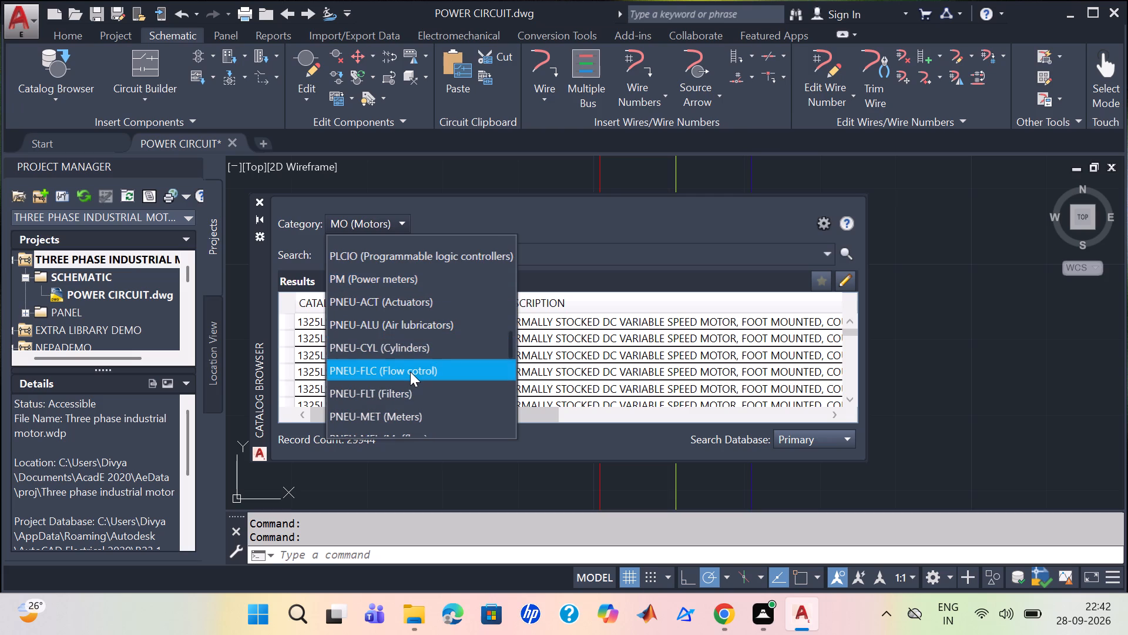
scroll(411, 372, "down", 2)
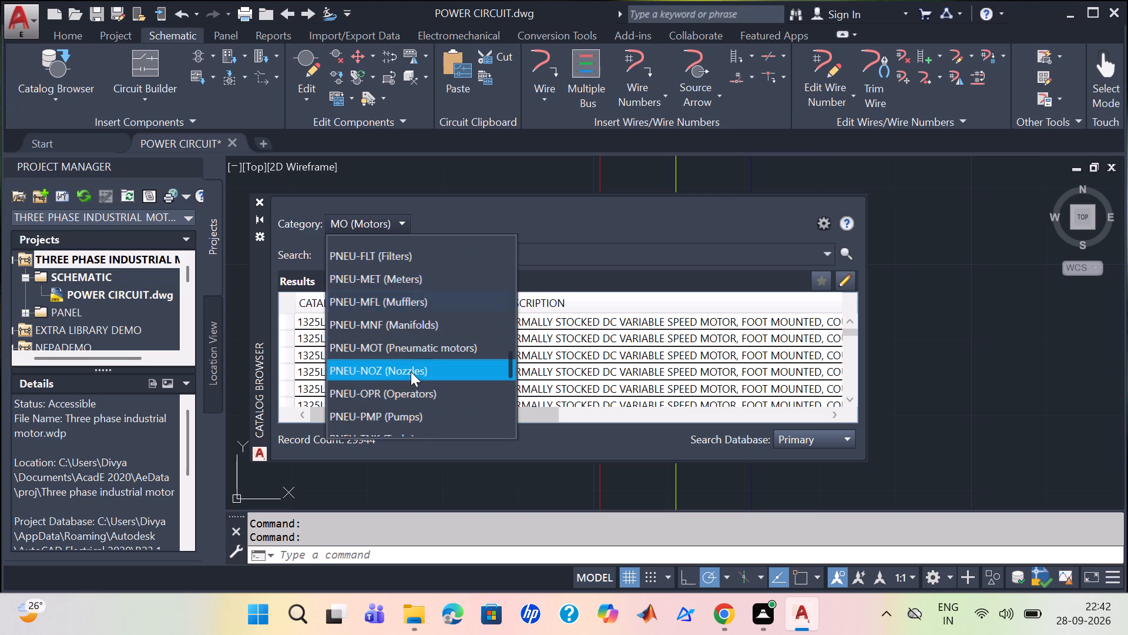
scroll(411, 372, "down", 3)
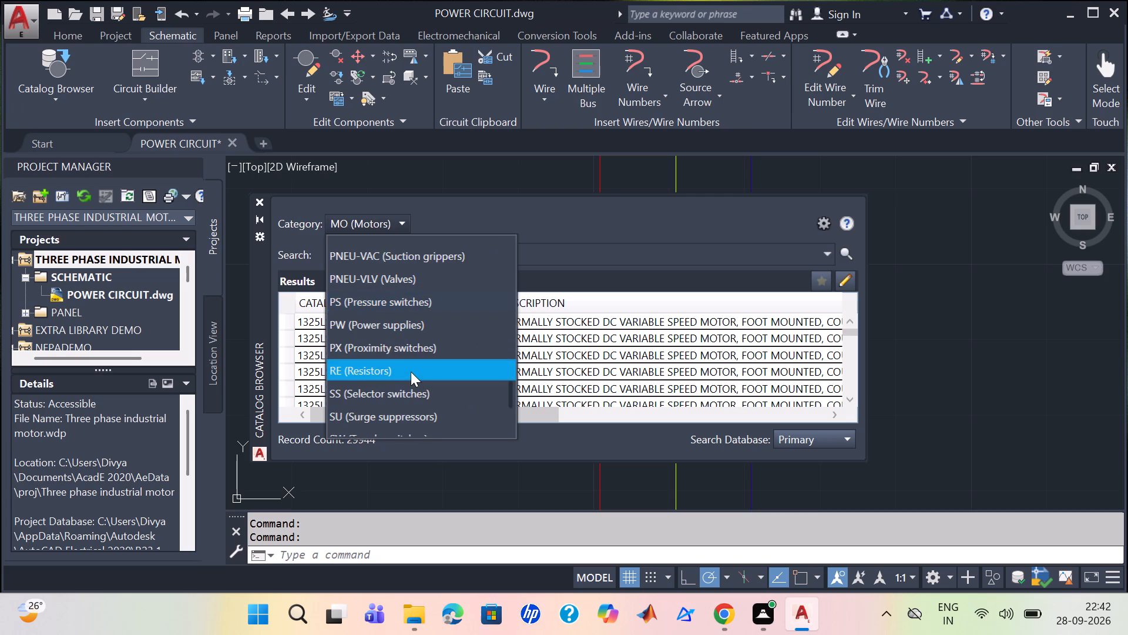
scroll(411, 372, "down", 2)
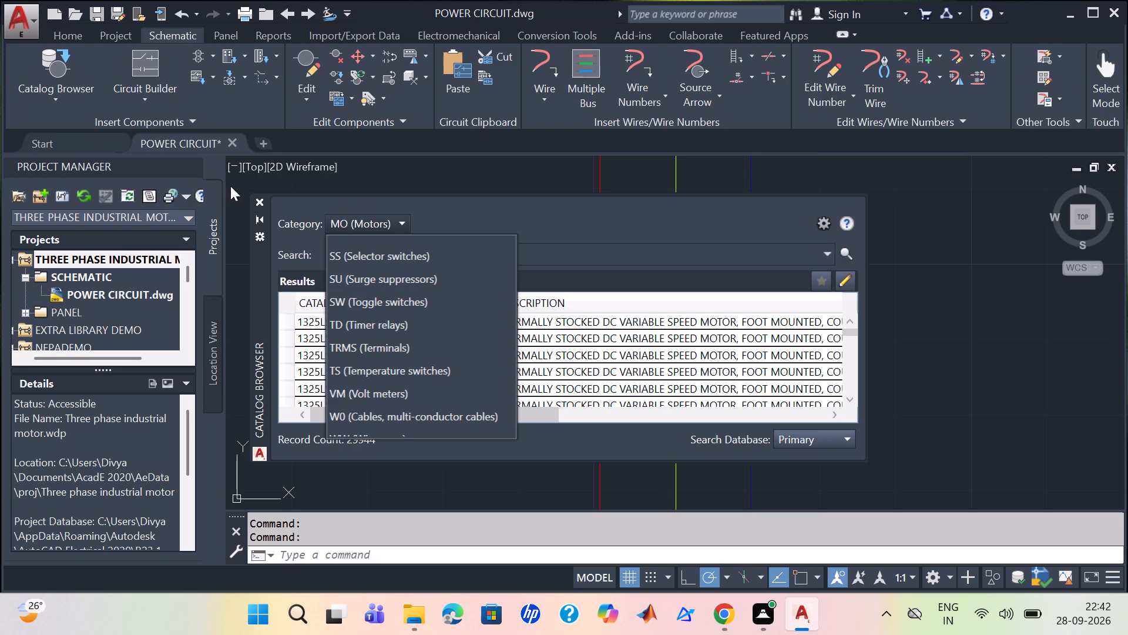
scroll(349, 303, "down", 5)
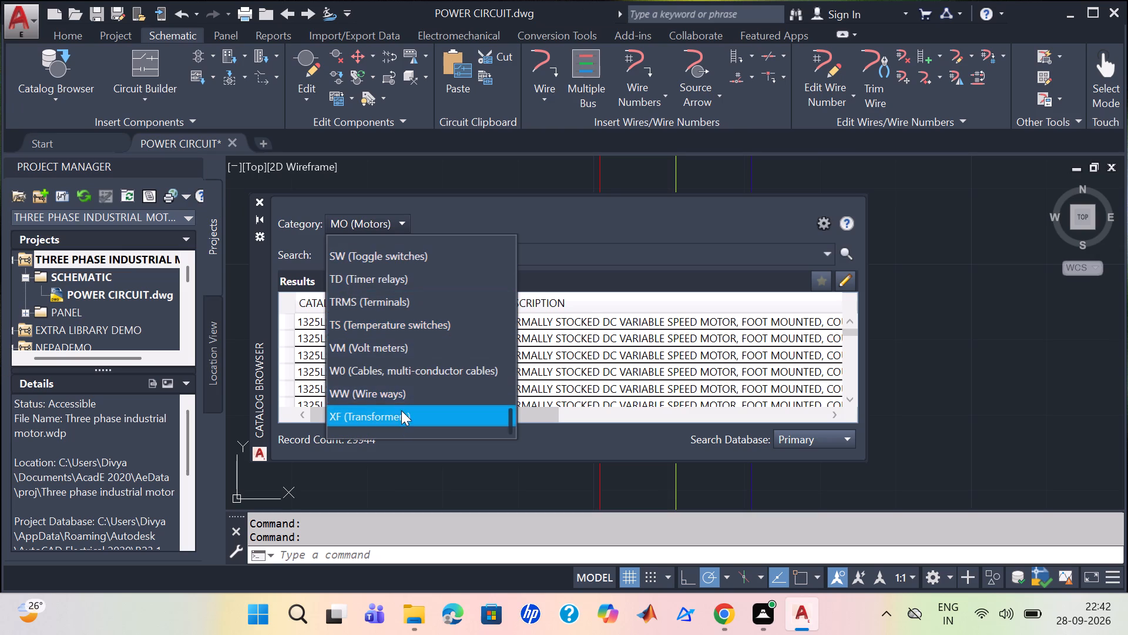
scroll(394, 397, "up", 2)
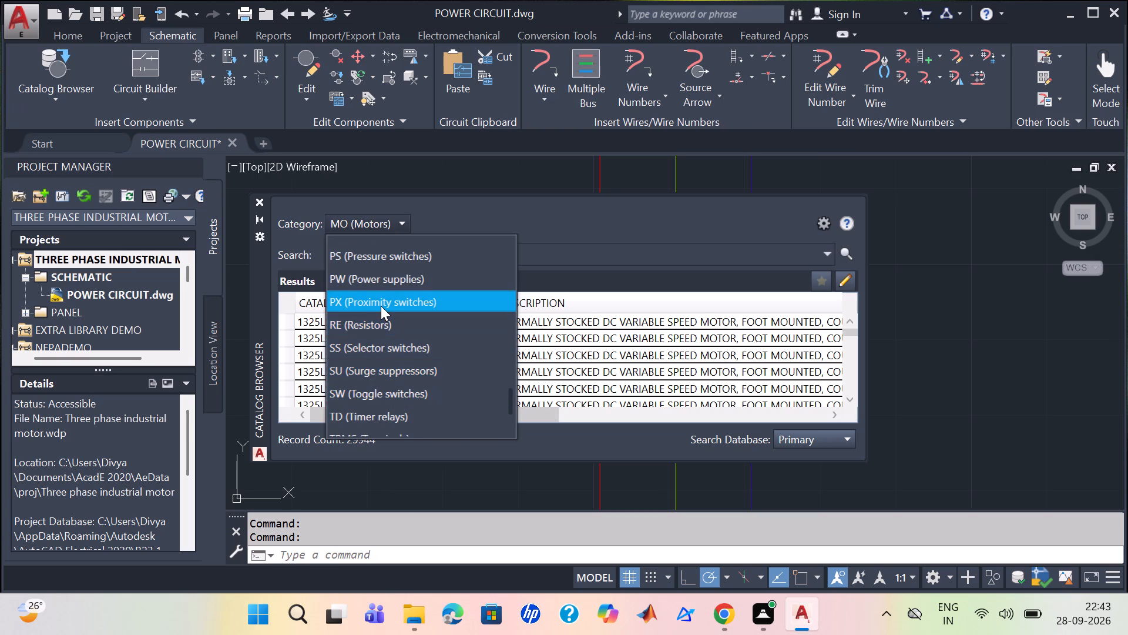
scroll(381, 306, "up", 3)
scroll(381, 306, "down", 1)
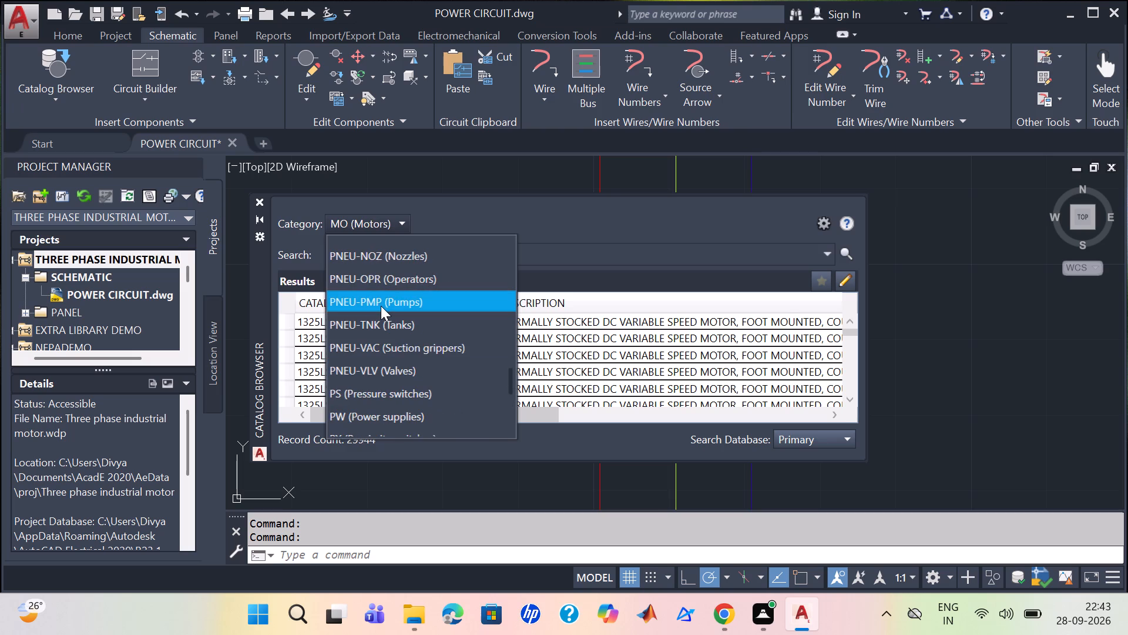
left_click(392, 344)
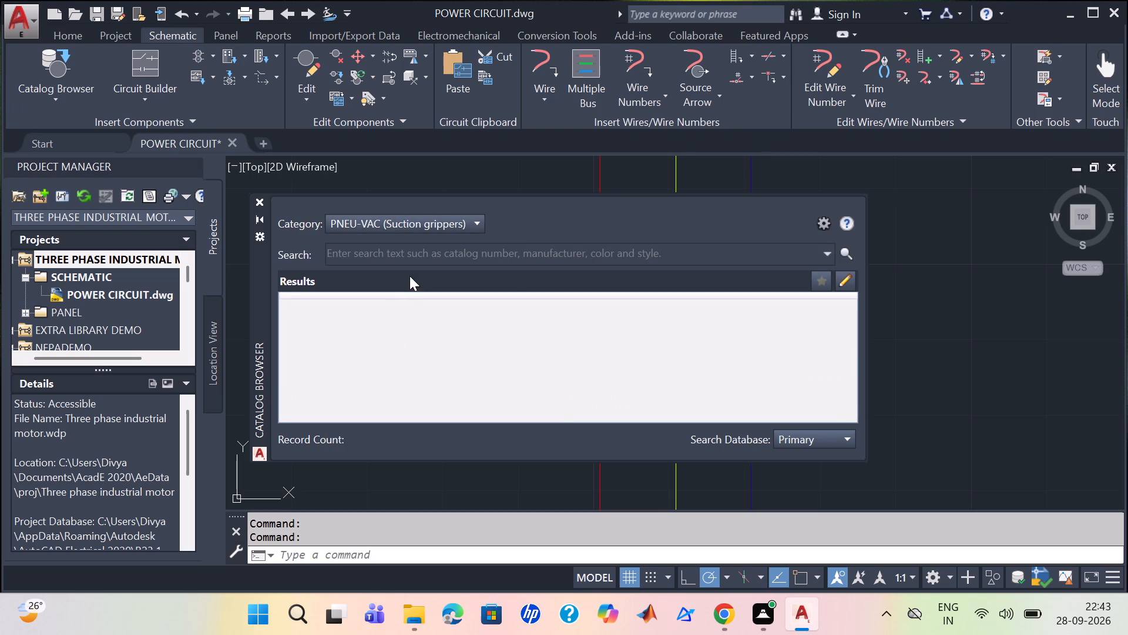
left_click(420, 258)
type("VAC")
key("Return")
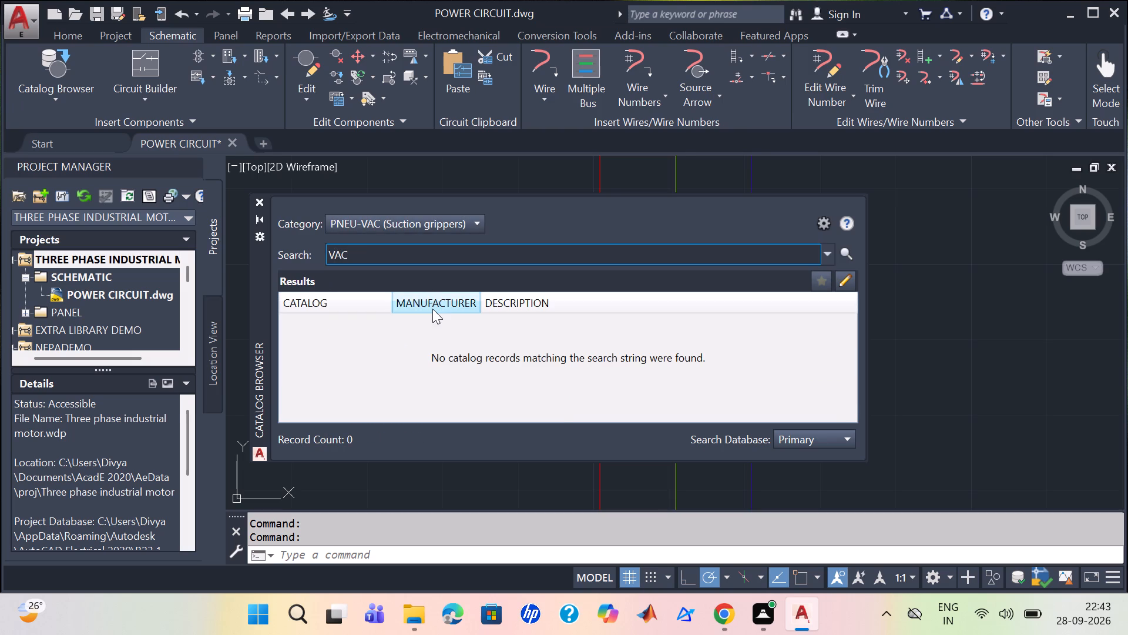
double_click(442, 306)
left_click(314, 319)
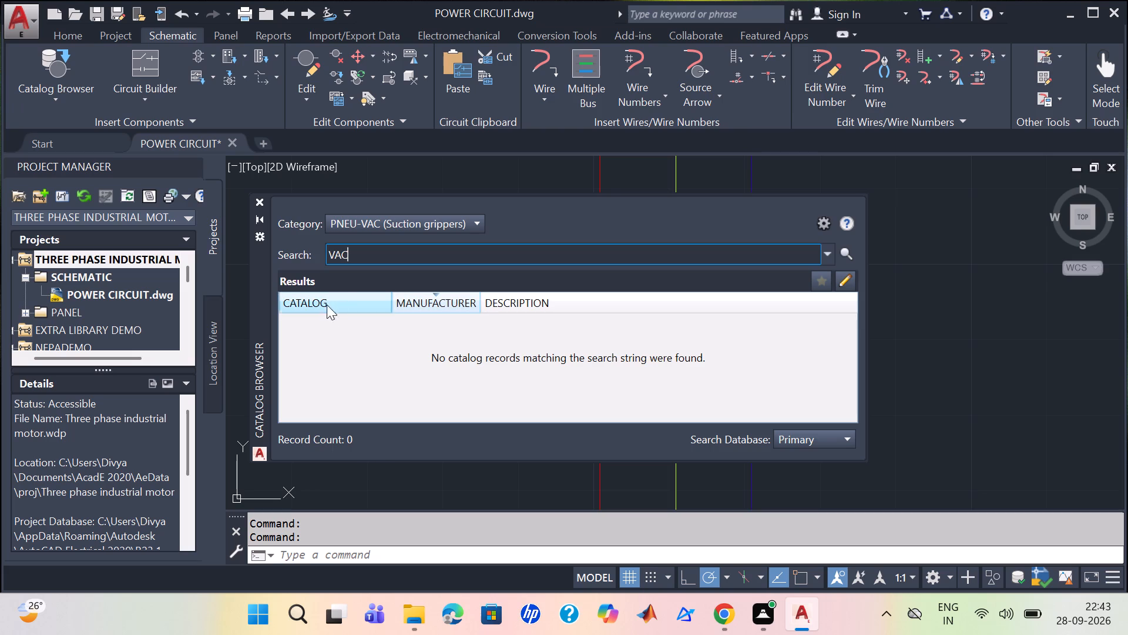
Switch the catalog category to PS (Pressure switches) and look back through the category list towards MO (Motors).
left_click(431, 225)
left_click(399, 293)
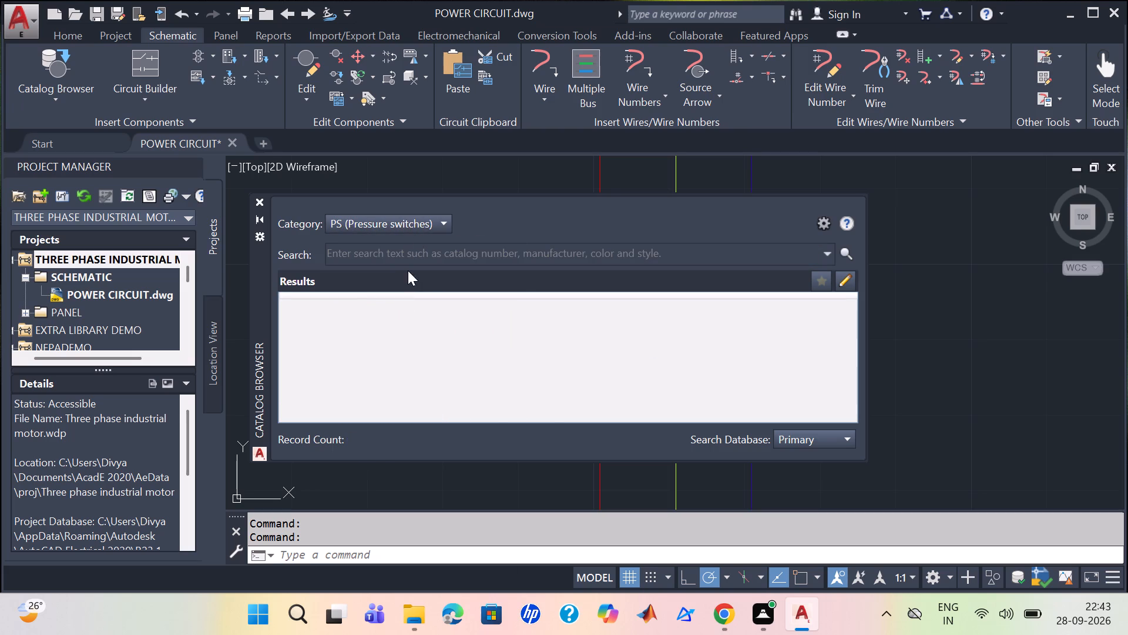
scroll(406, 283, "down", 1)
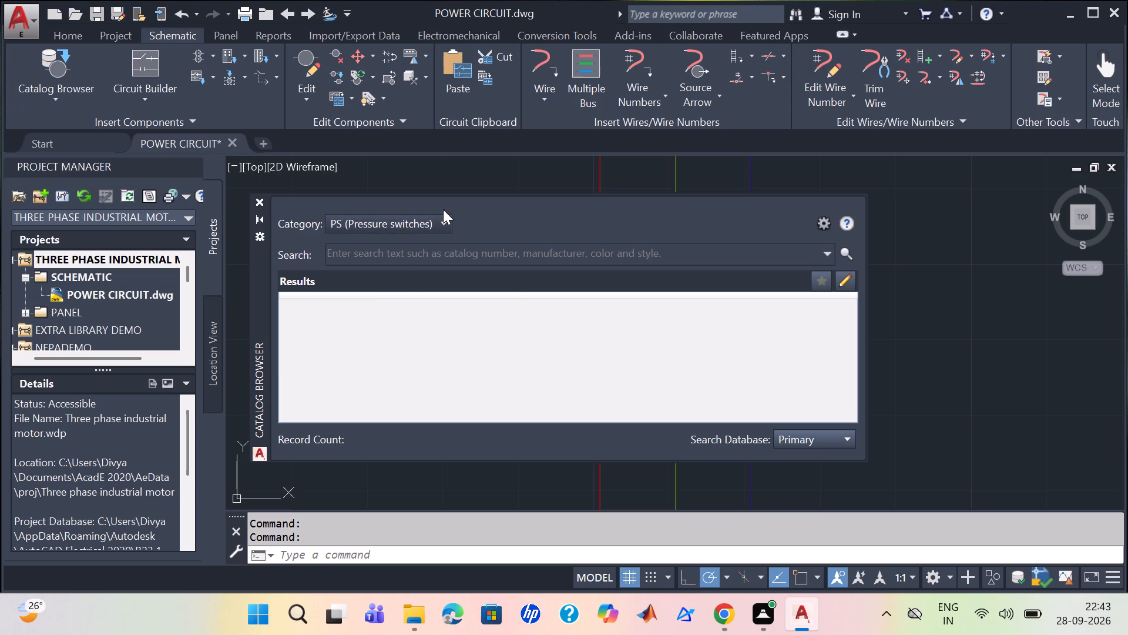
left_click(432, 226)
scroll(412, 300, "up", 1)
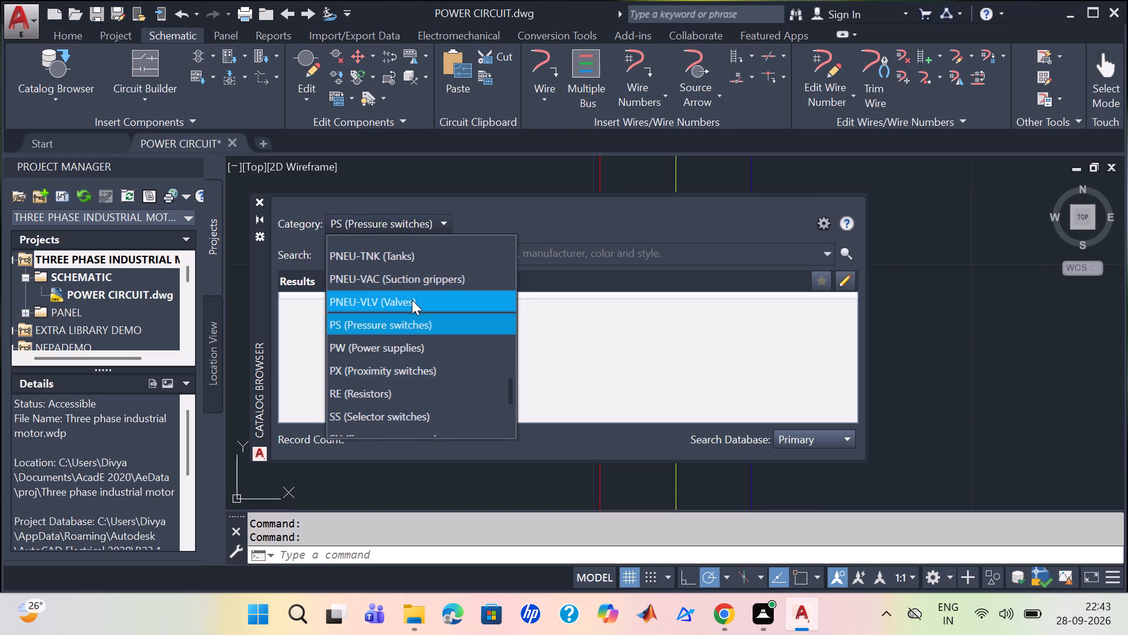
scroll(412, 299, "up", 1)
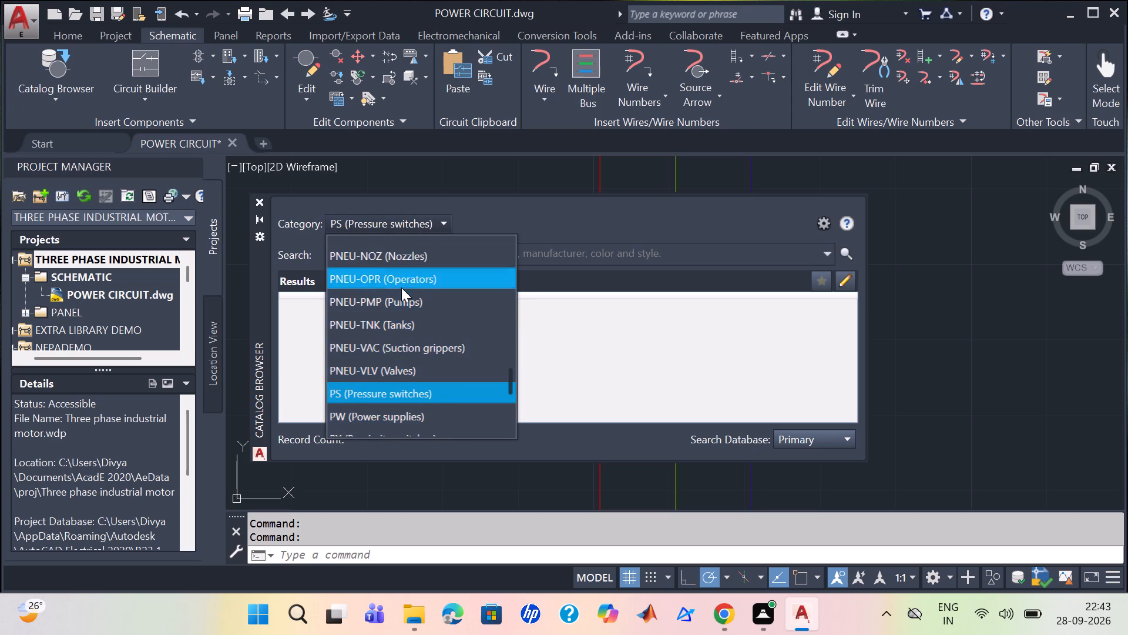
scroll(401, 288, "up", 2)
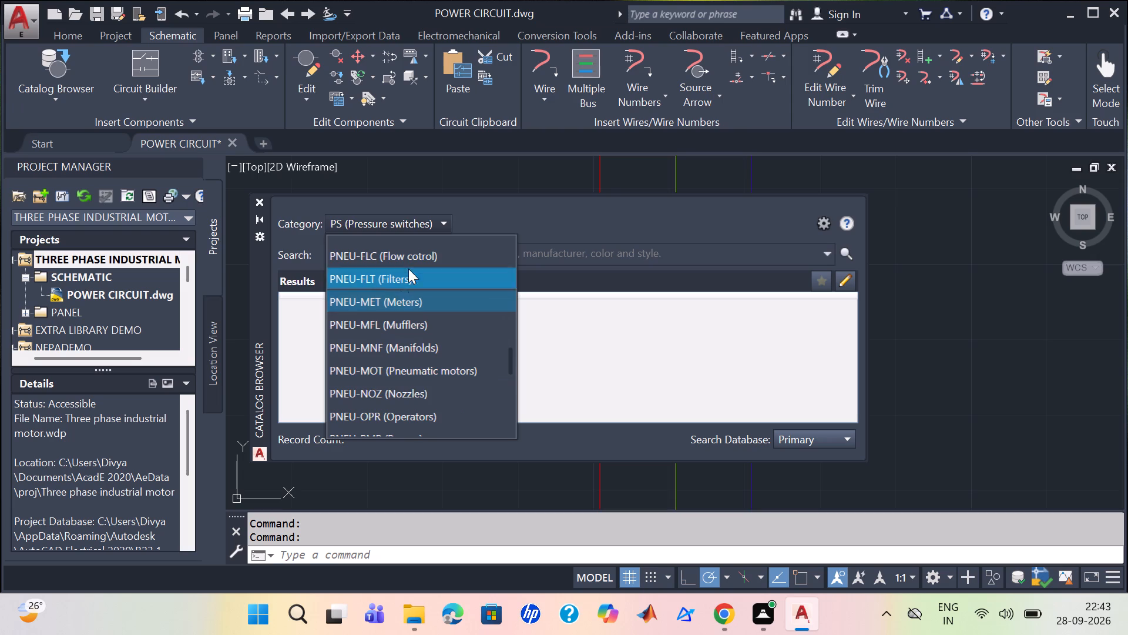
scroll(417, 253, "up", 2)
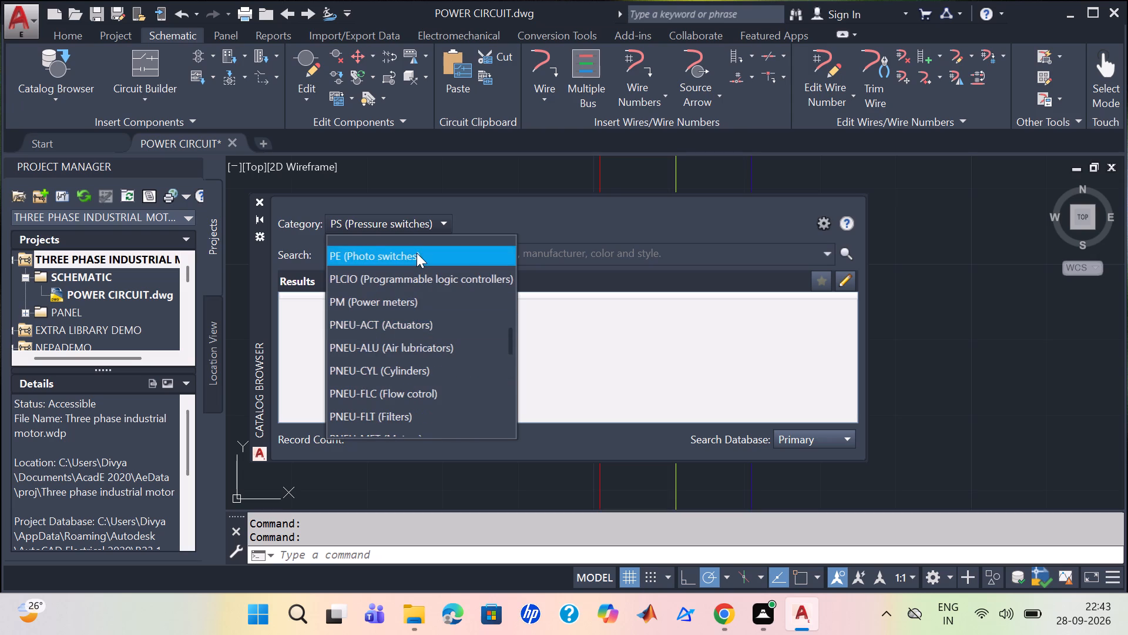
scroll(416, 285, "up", 3)
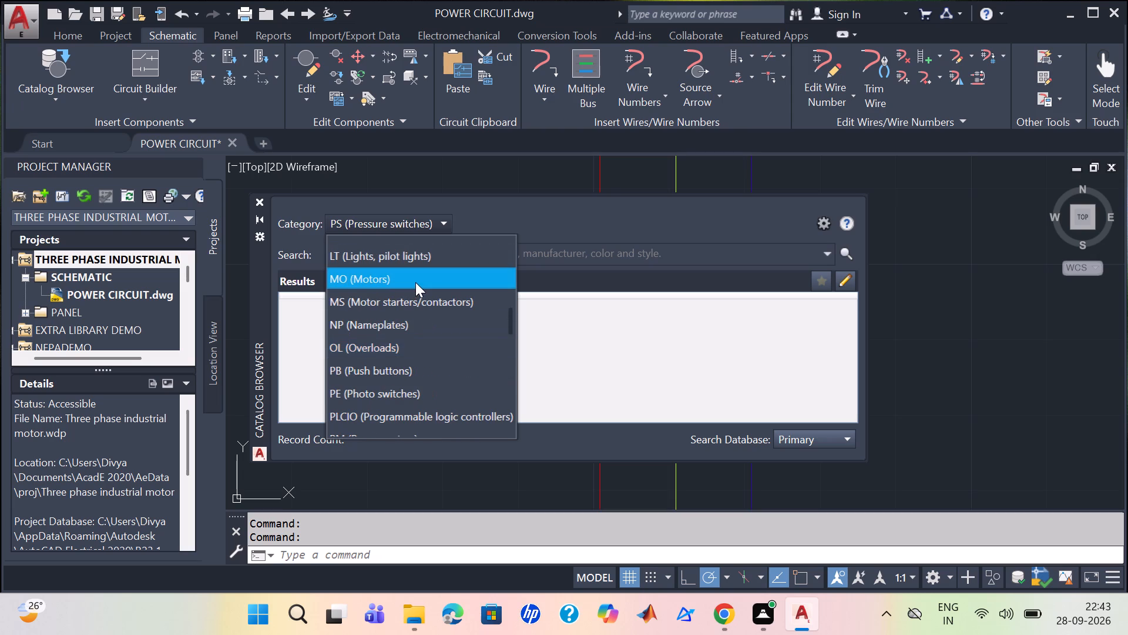
Search the MO (Motors) catalog category for MOT, select ABB motor 3GAA091001ADE to view its description, and close the Catalog Browser.
left_click(395, 348)
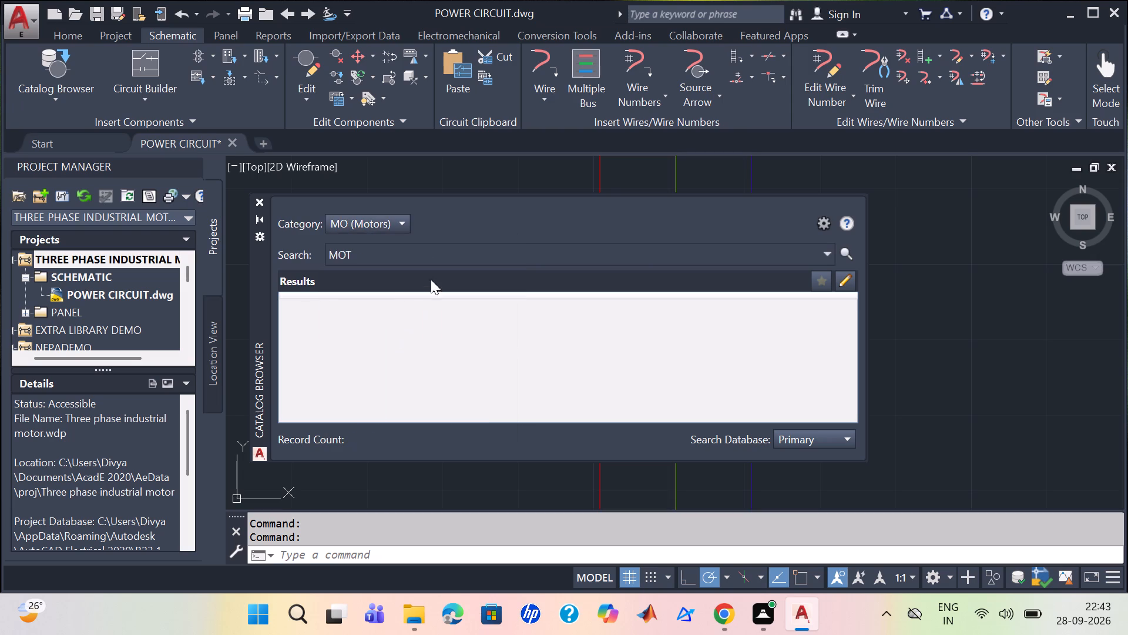
left_click(446, 252)
key("Return")
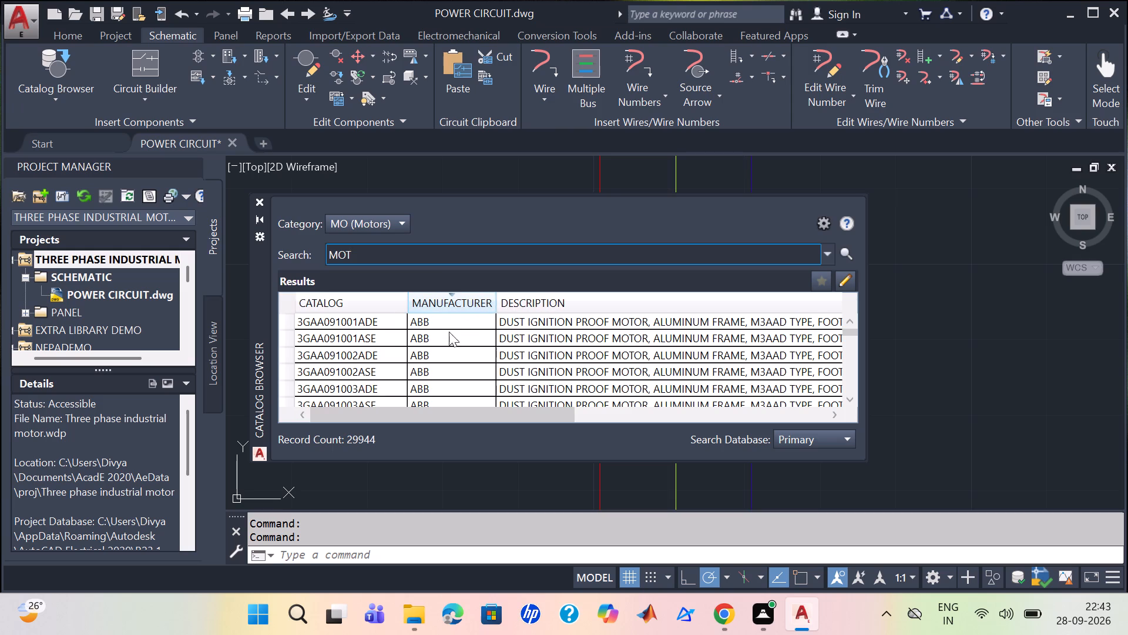
double_click(367, 317)
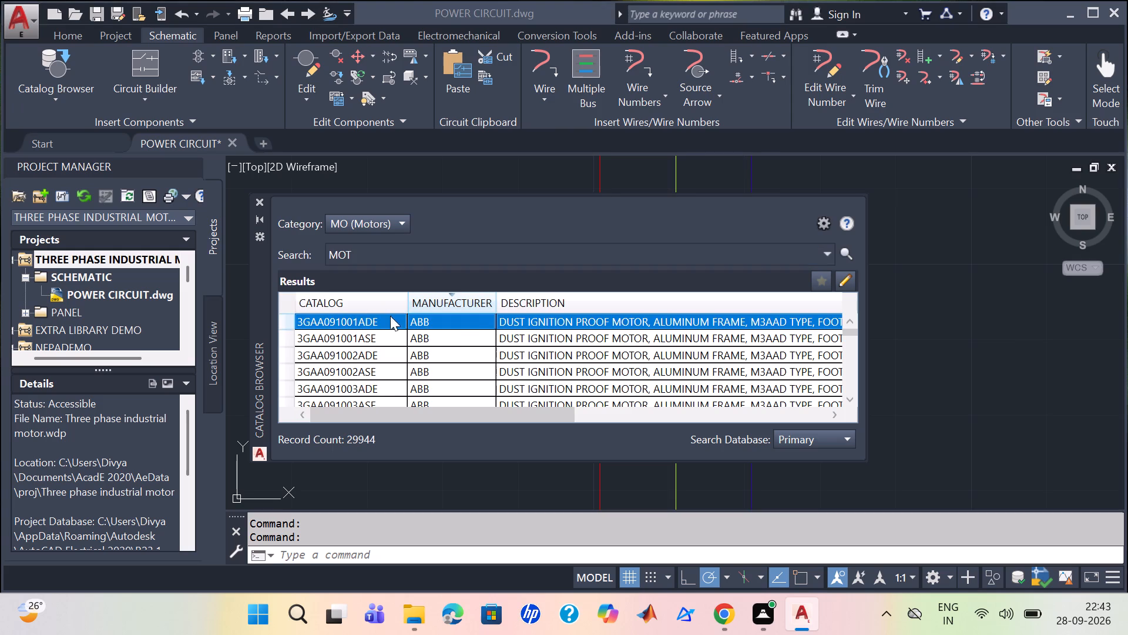
double_click(535, 323)
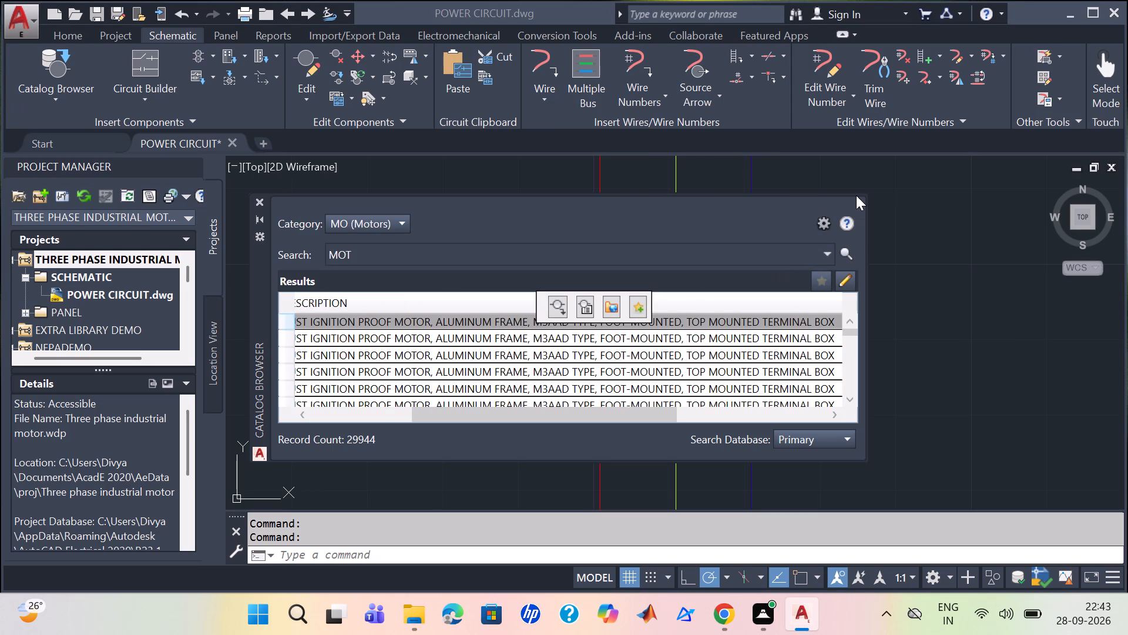
left_click(257, 200)
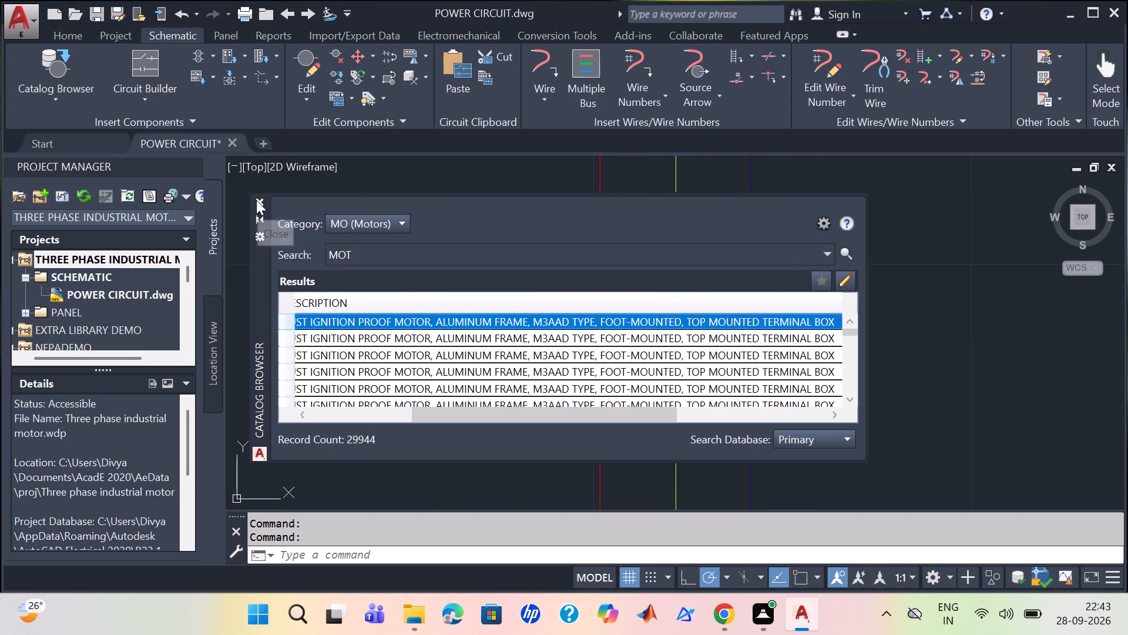
left_click(256, 199)
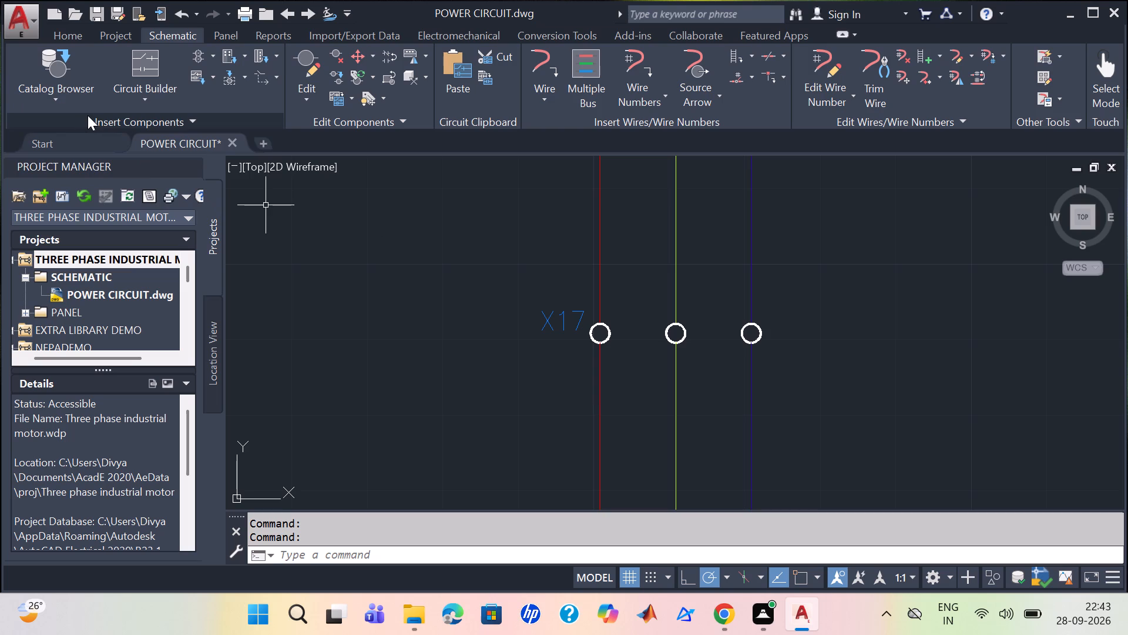
Examine the Equipment List, Panel List and Terminal (Panel List) component insertion dialogs, closing each without inserting anything.
left_click(68, 116)
left_click(68, 109)
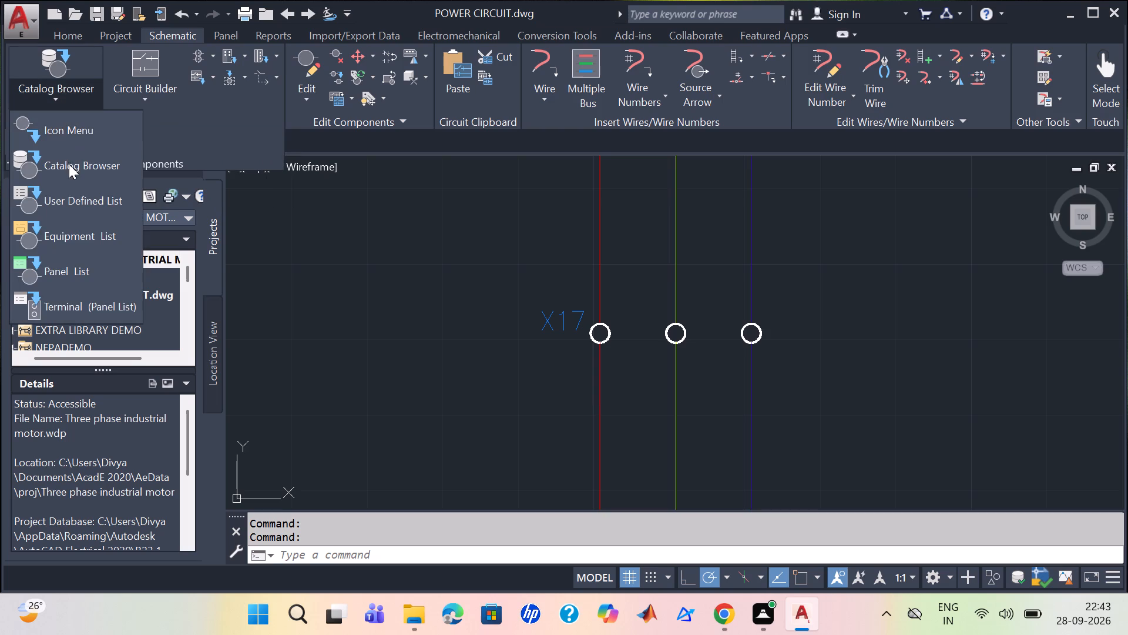
left_click(90, 239)
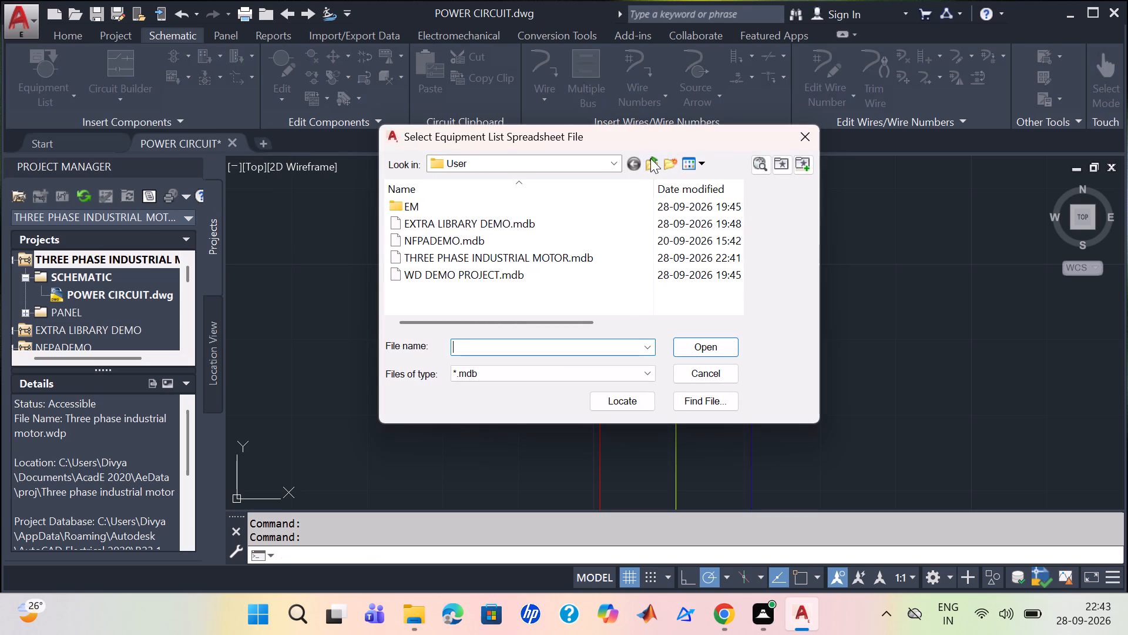
left_click(812, 143)
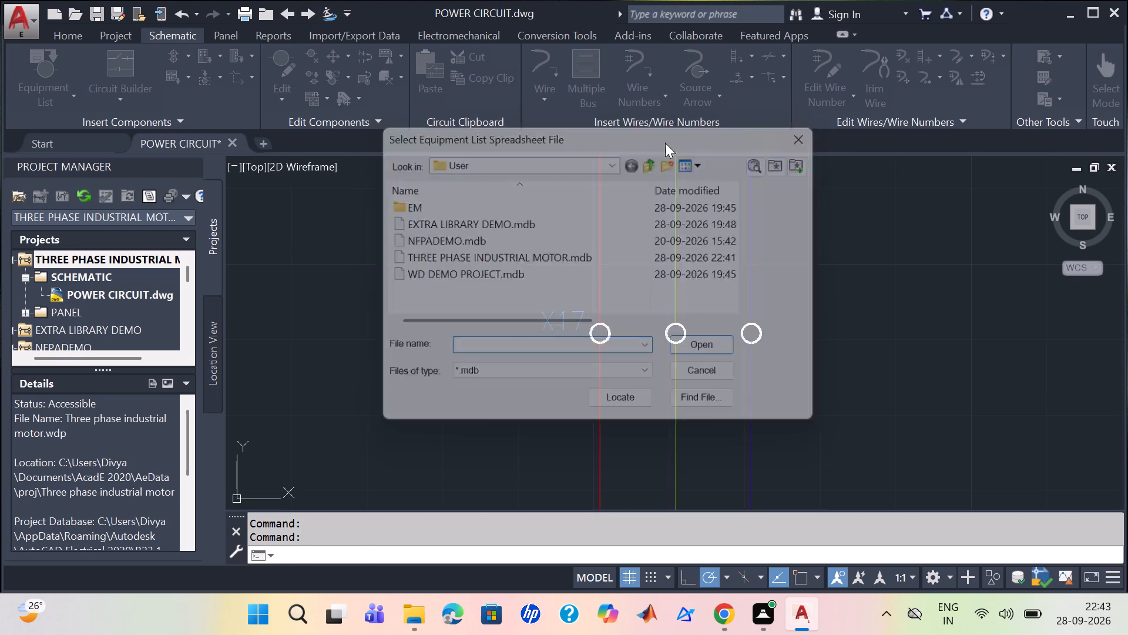
left_click(62, 102)
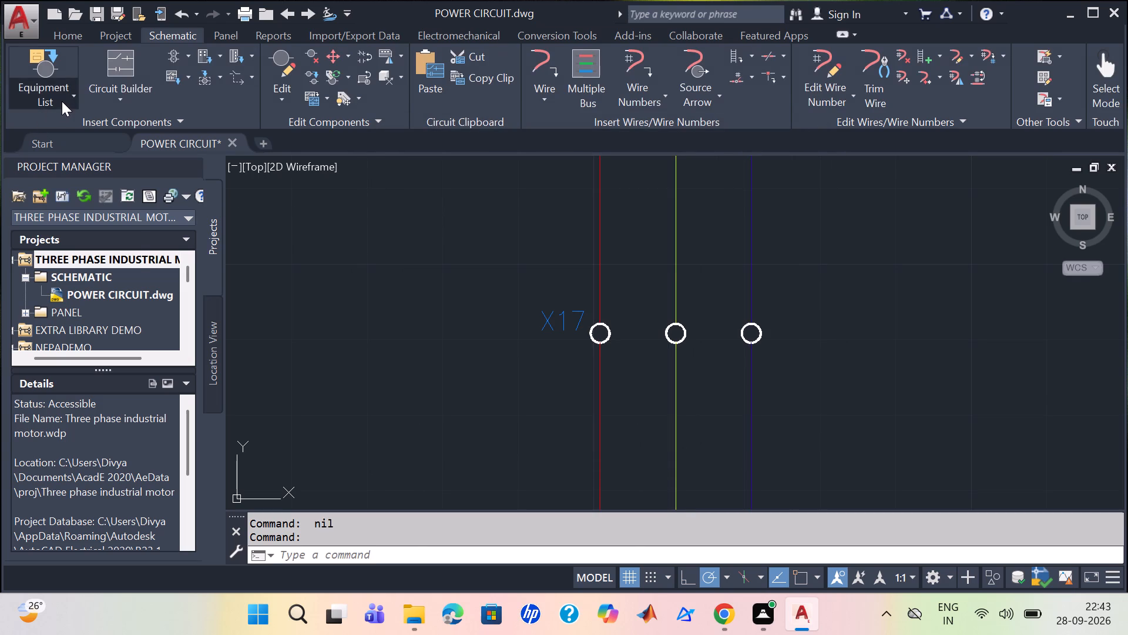
left_click(63, 269)
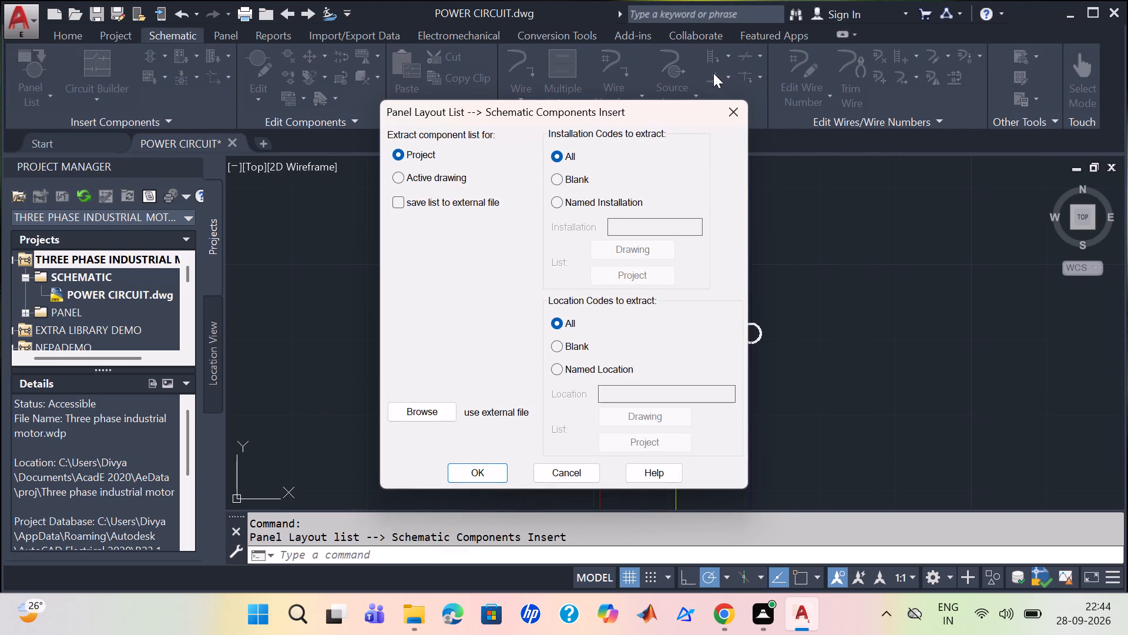
left_click(729, 107)
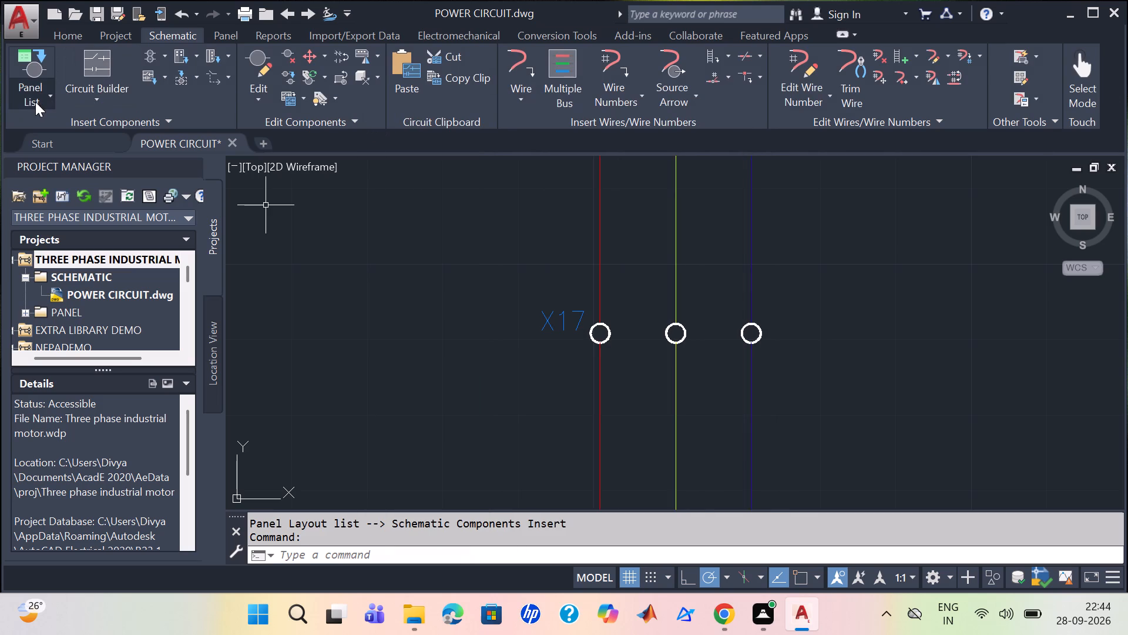
left_click(35, 105)
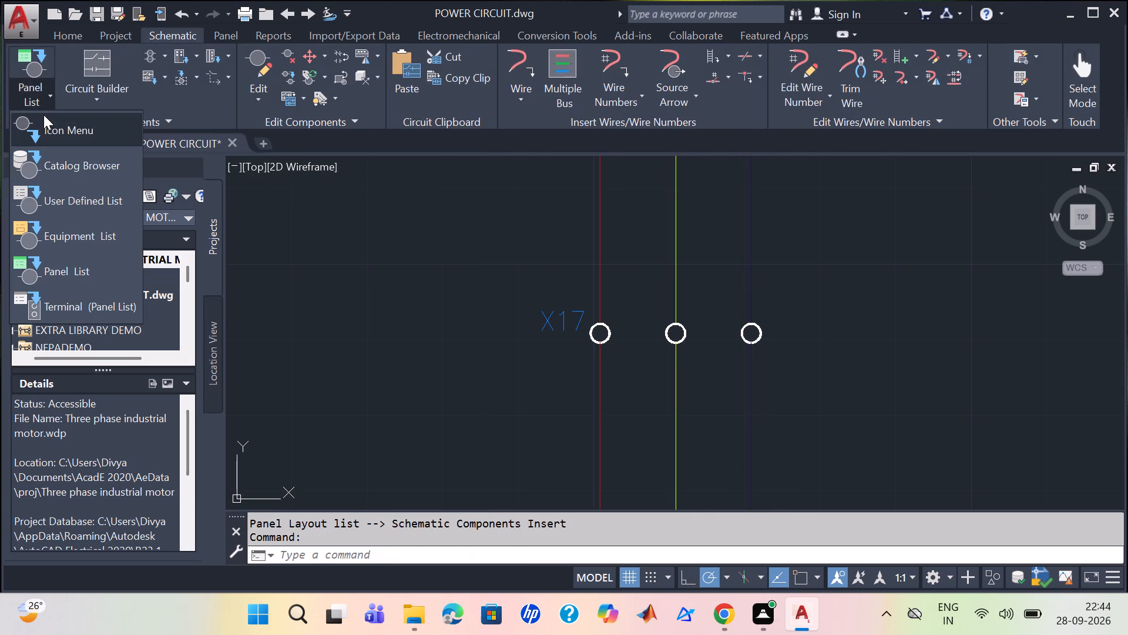
left_click(49, 319)
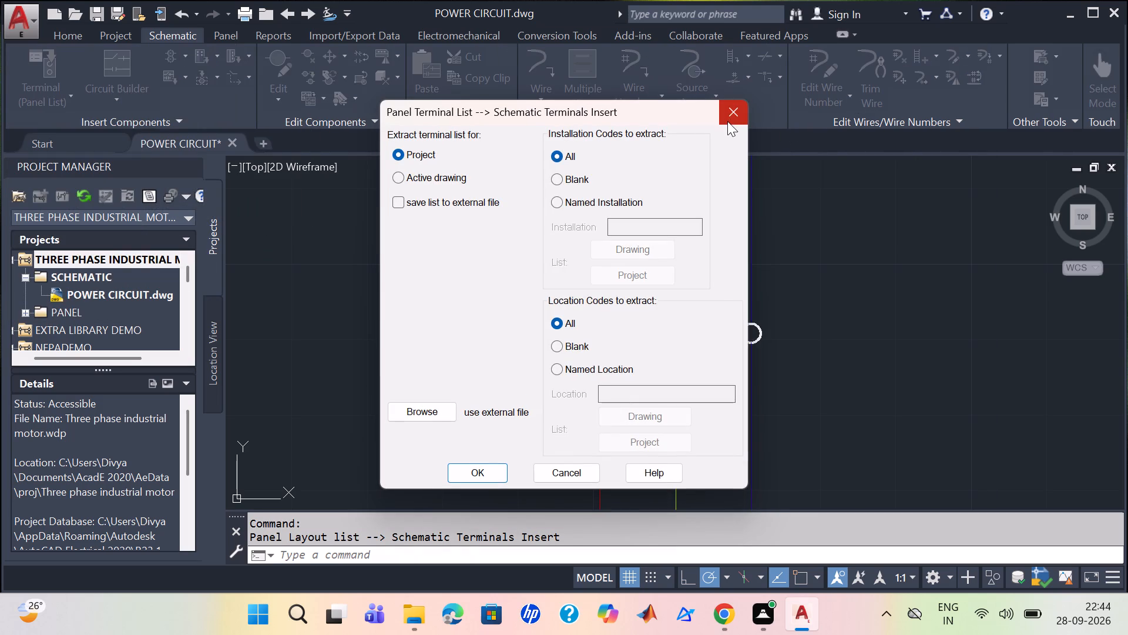
left_click(727, 118)
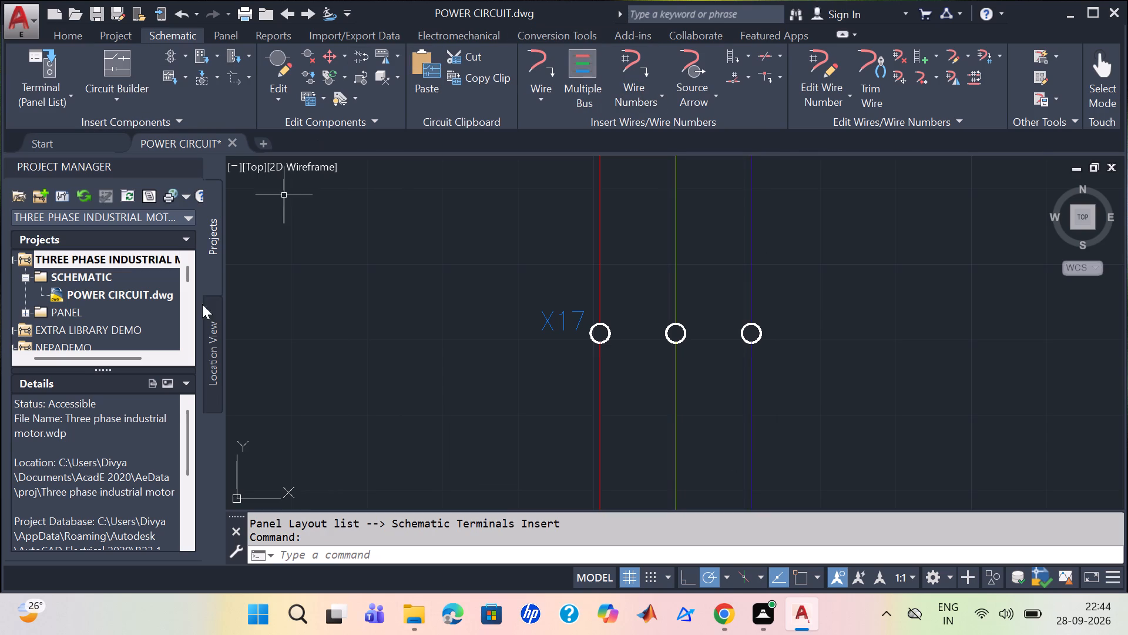
Open the NFPA schematic symbol library for inserting components and look through the Timers, Pilot Lights and PLC I/O symbols.
left_click_drag(45, 113, 53, 113)
left_click(60, 109)
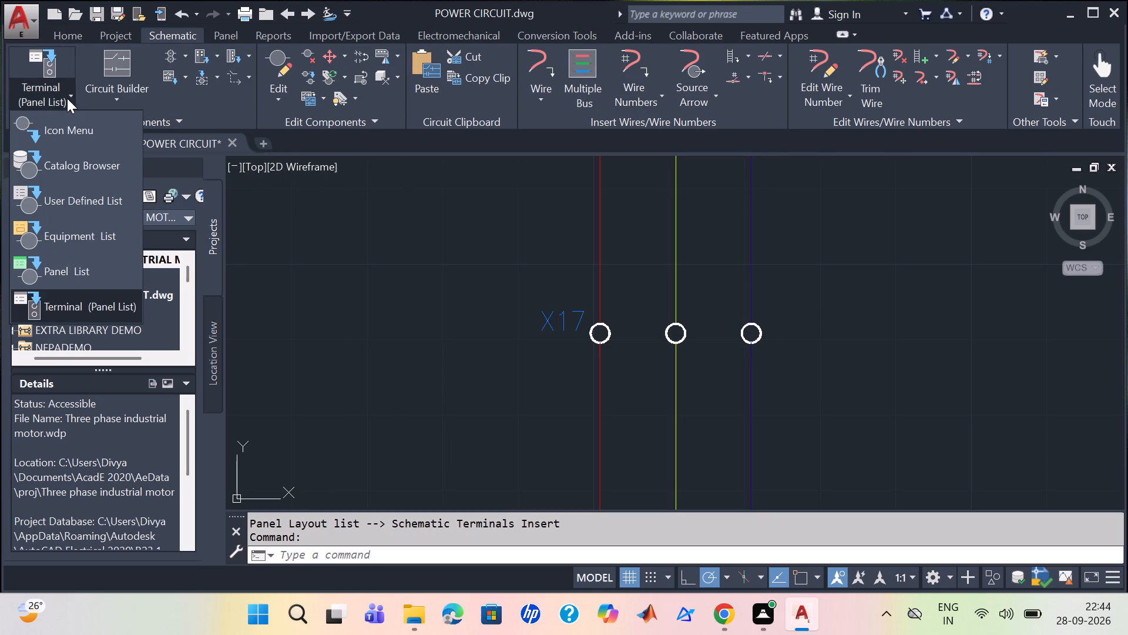
left_click(33, 117)
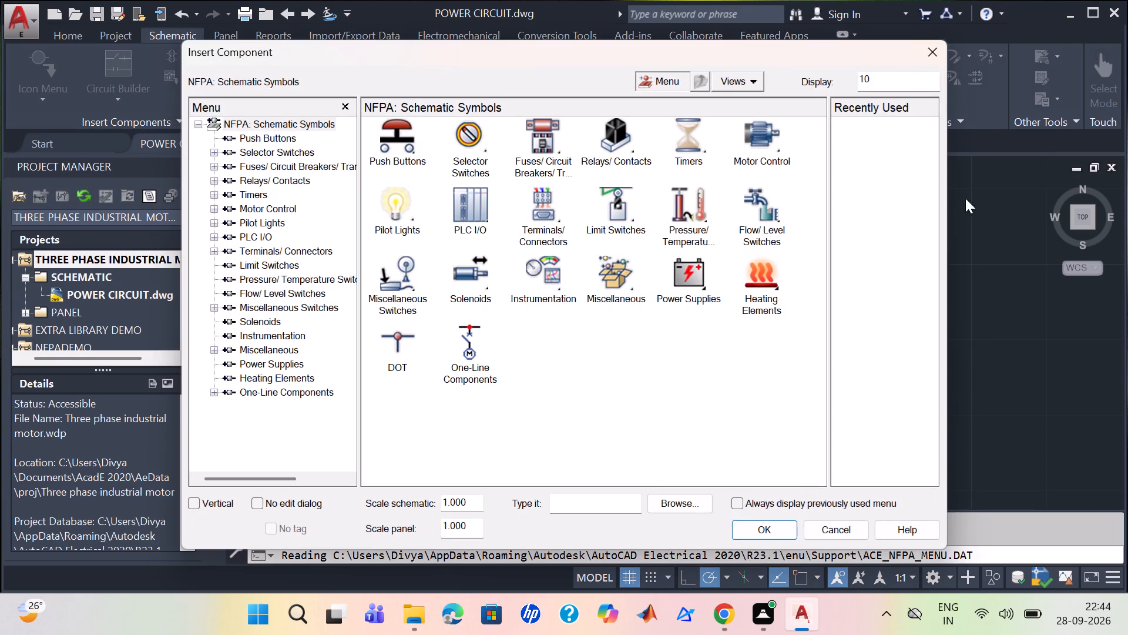
left_click(702, 155)
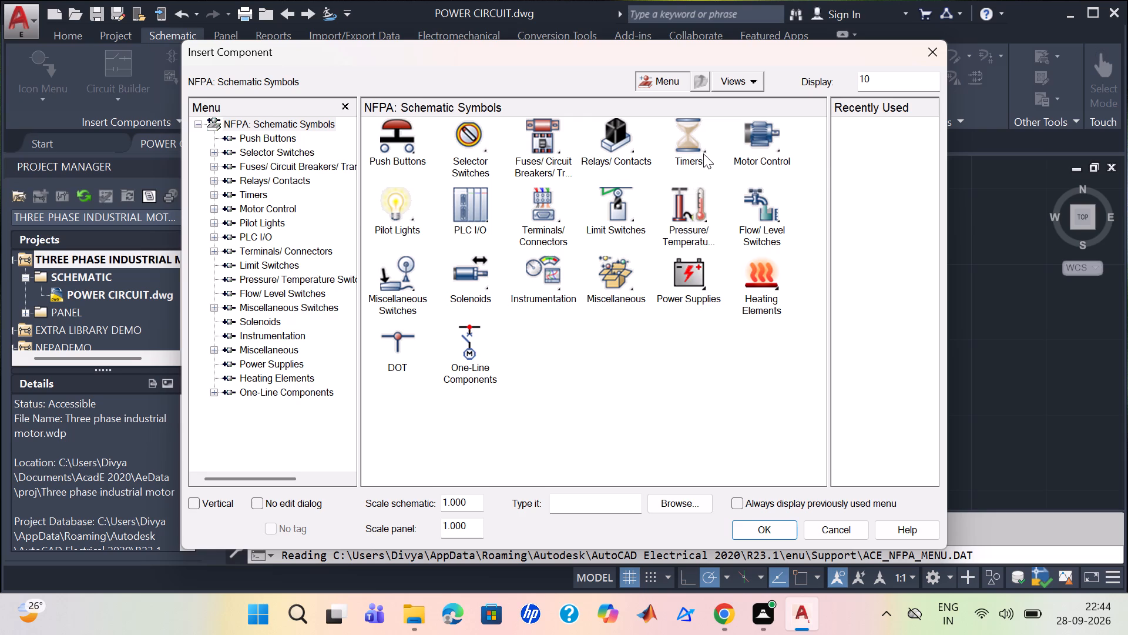
left_click(214, 226)
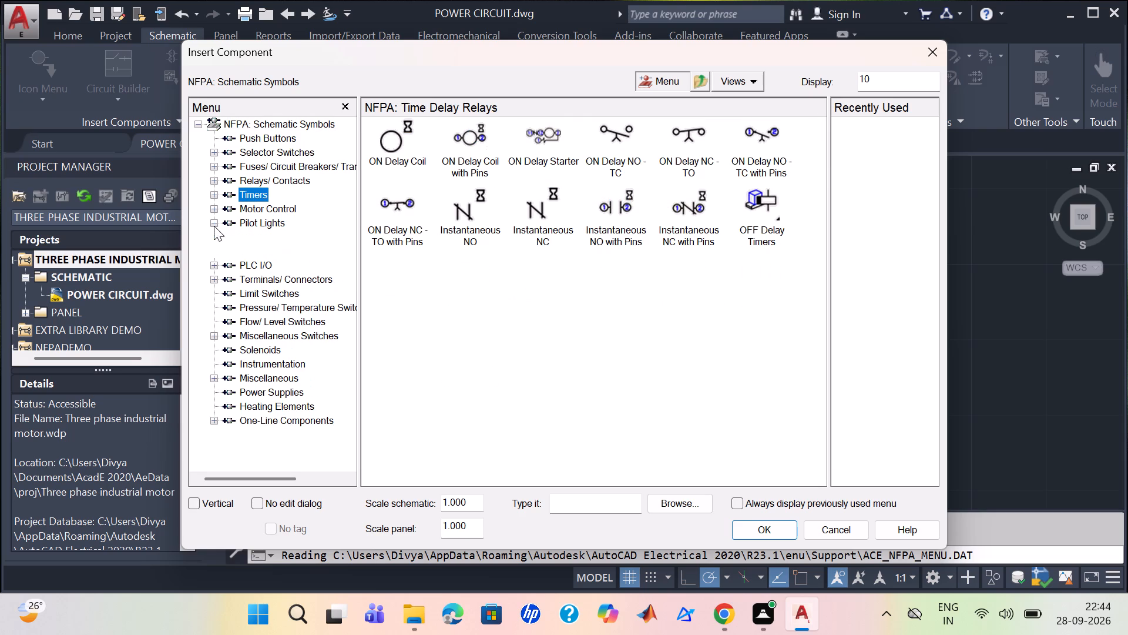
left_click(247, 210)
left_click(251, 220)
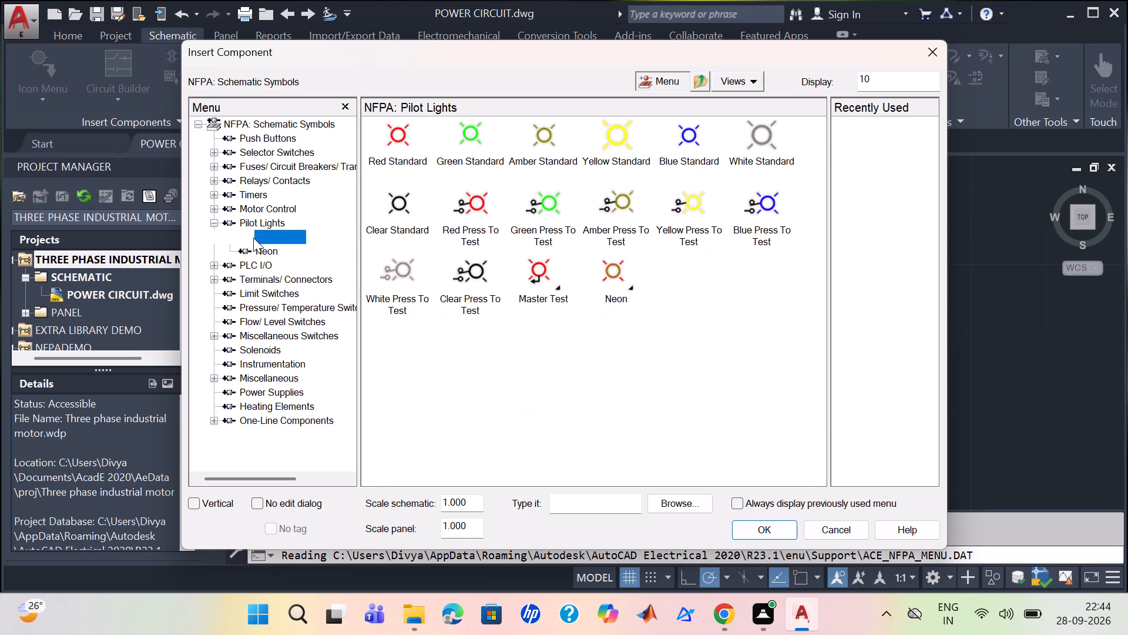
left_click(253, 238)
left_click(253, 263)
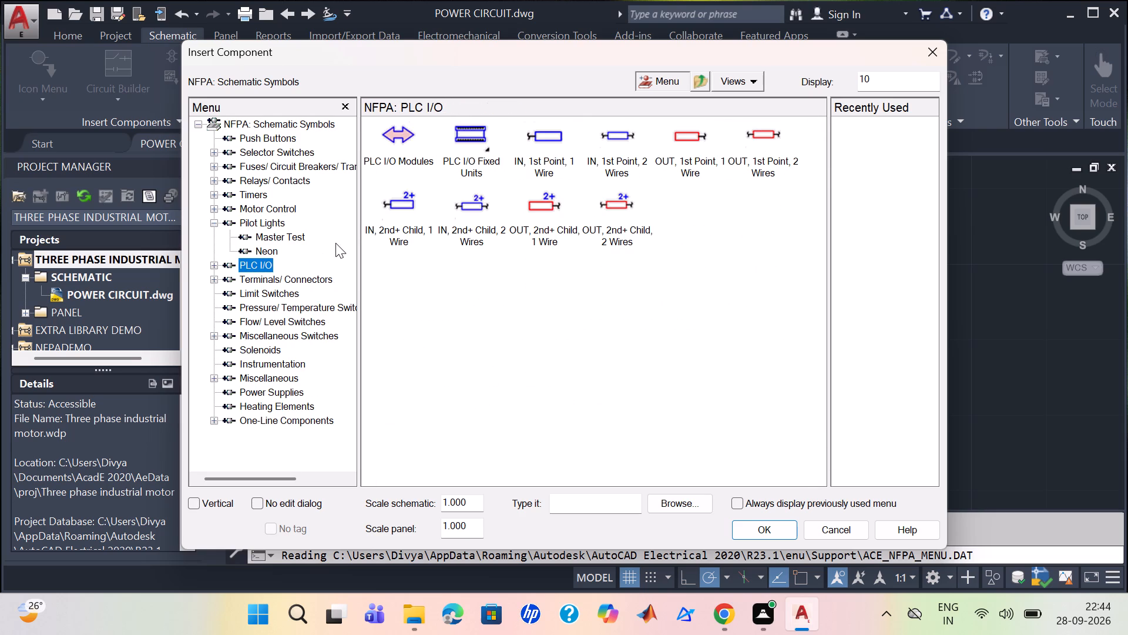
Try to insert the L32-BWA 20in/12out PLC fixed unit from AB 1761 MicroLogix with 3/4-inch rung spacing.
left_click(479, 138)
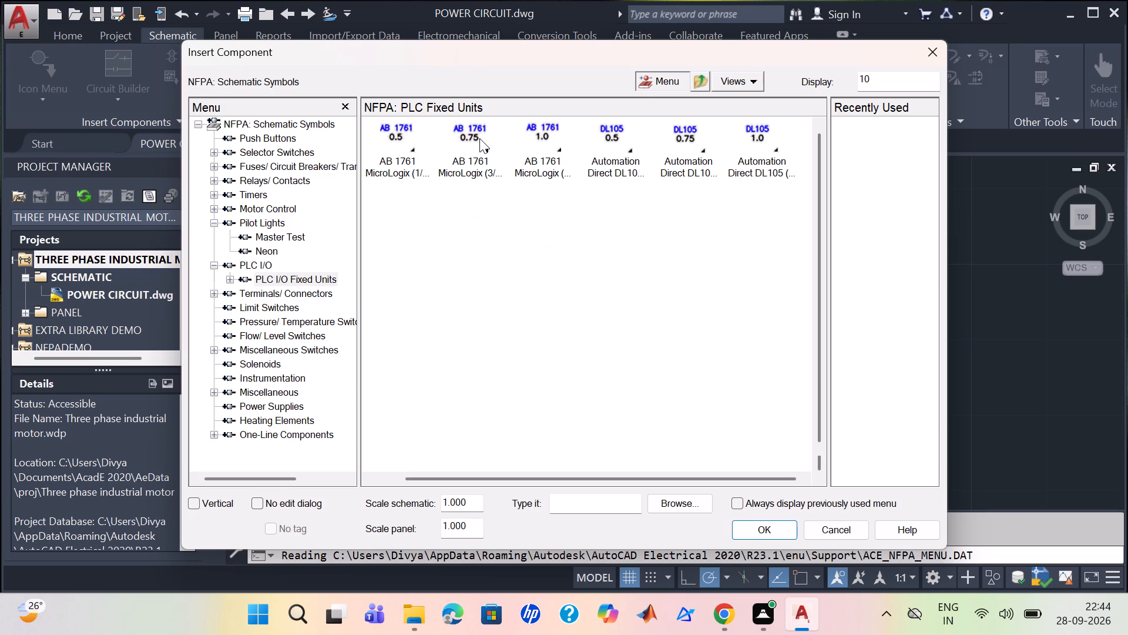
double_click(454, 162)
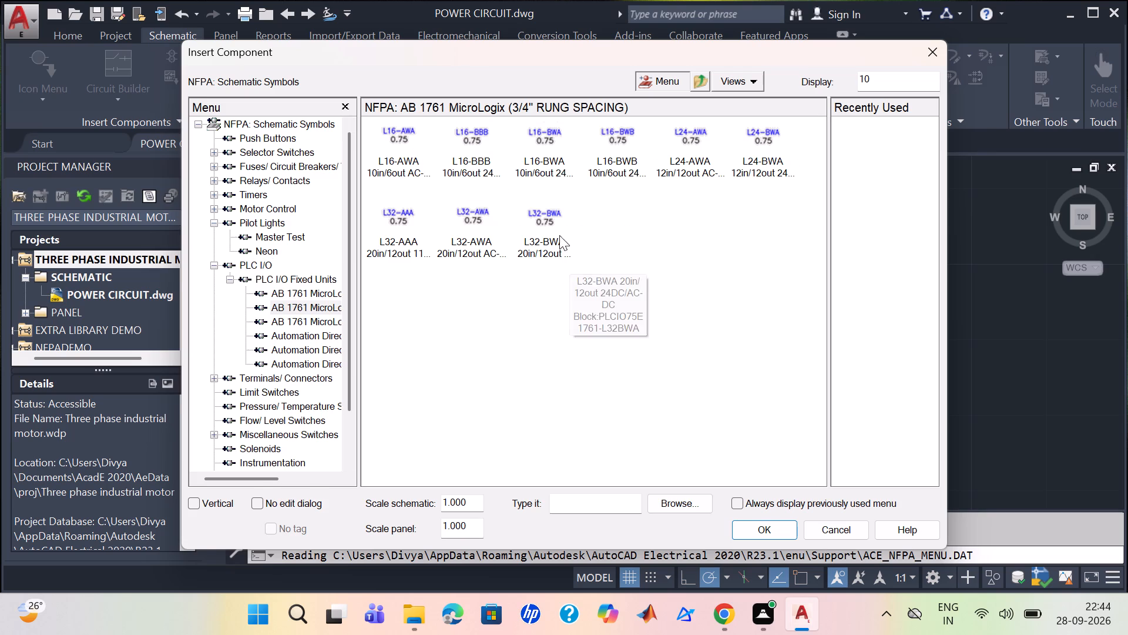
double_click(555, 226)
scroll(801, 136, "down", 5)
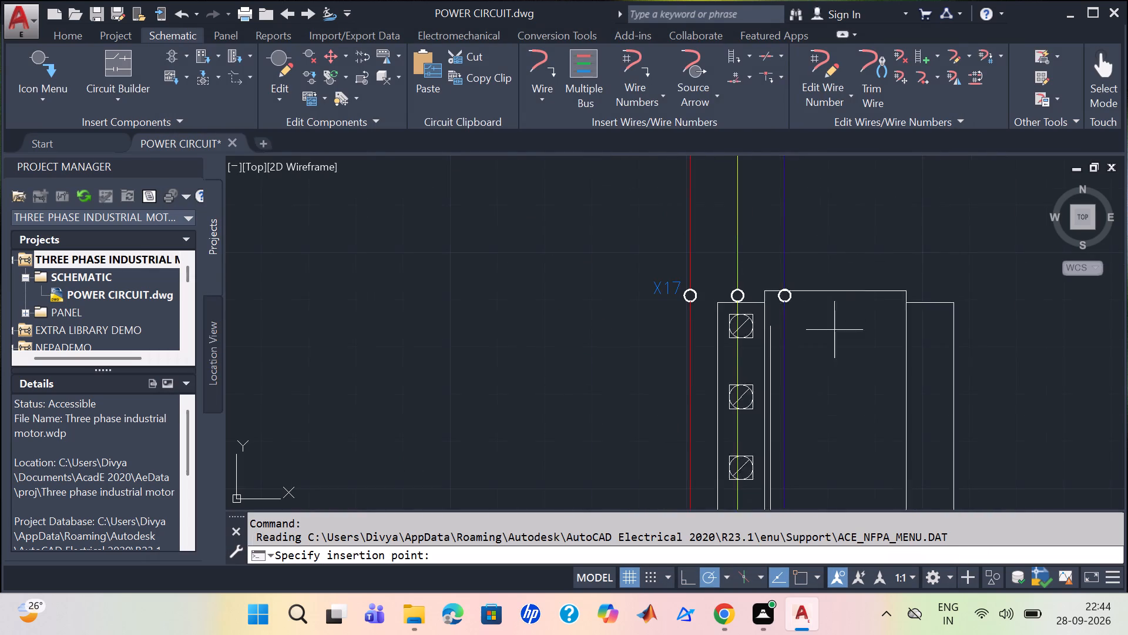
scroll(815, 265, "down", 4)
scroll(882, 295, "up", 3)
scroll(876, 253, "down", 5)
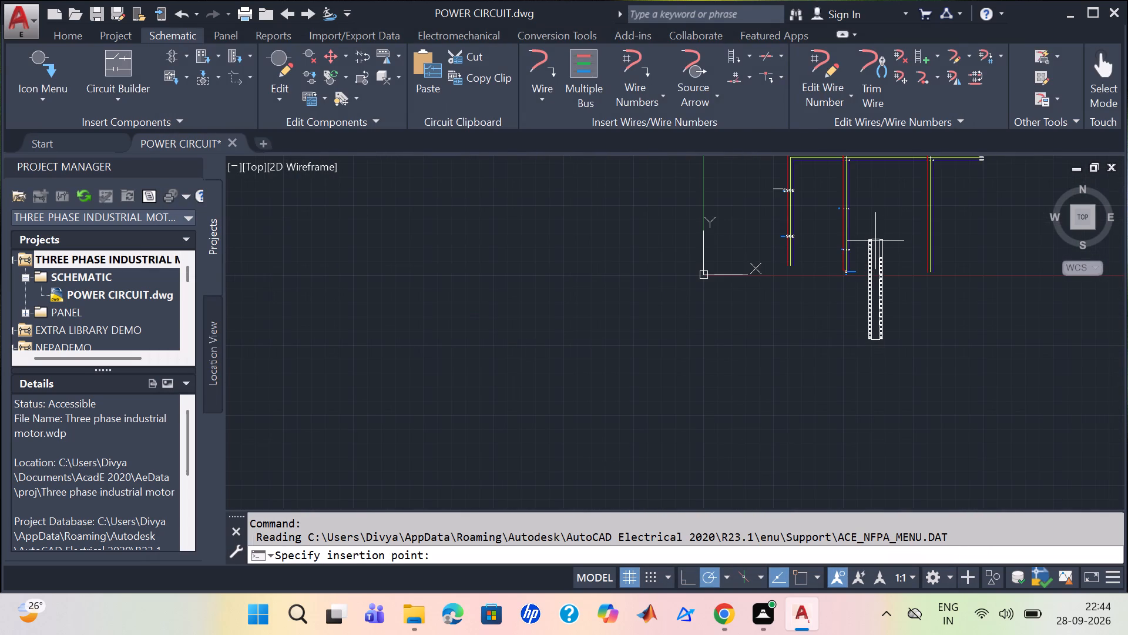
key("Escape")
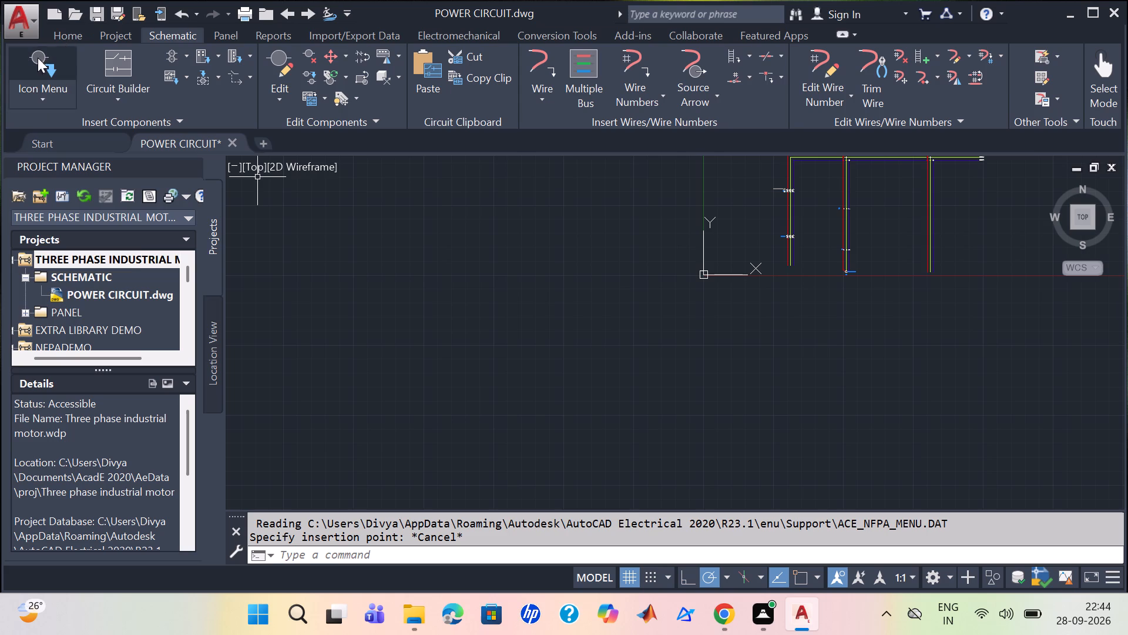
Insert a 3 Terminal, 0.75 Spacing power distribution block from the NFPA terminals and connectors in the empty area below the circuit.
left_click(34, 106)
left_click(112, 119)
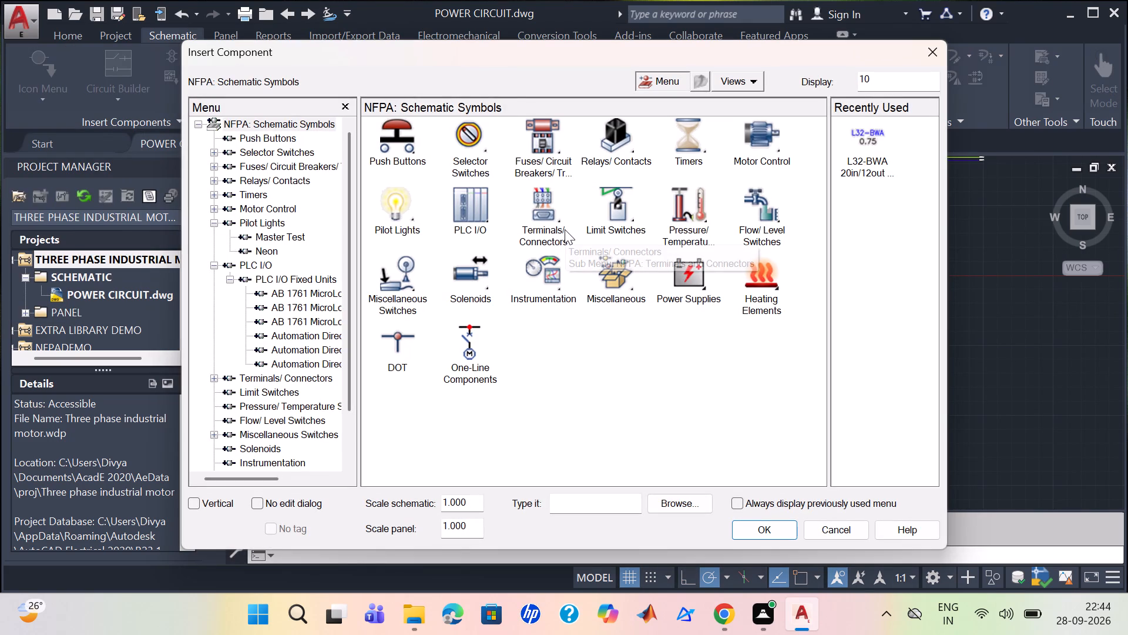
left_click(565, 229)
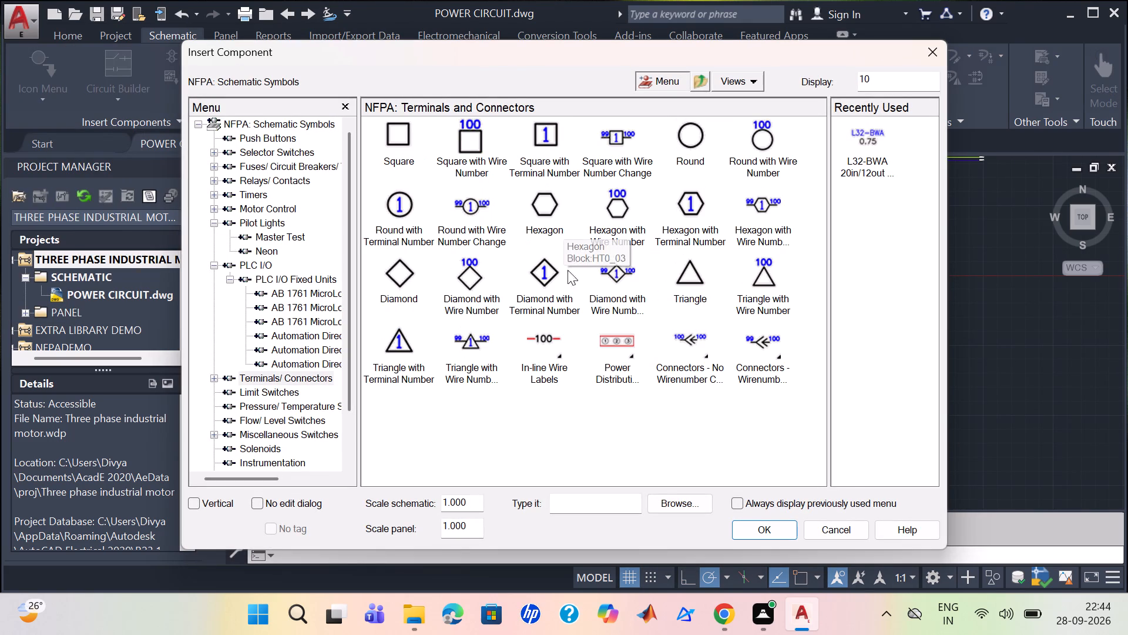
left_click(625, 355)
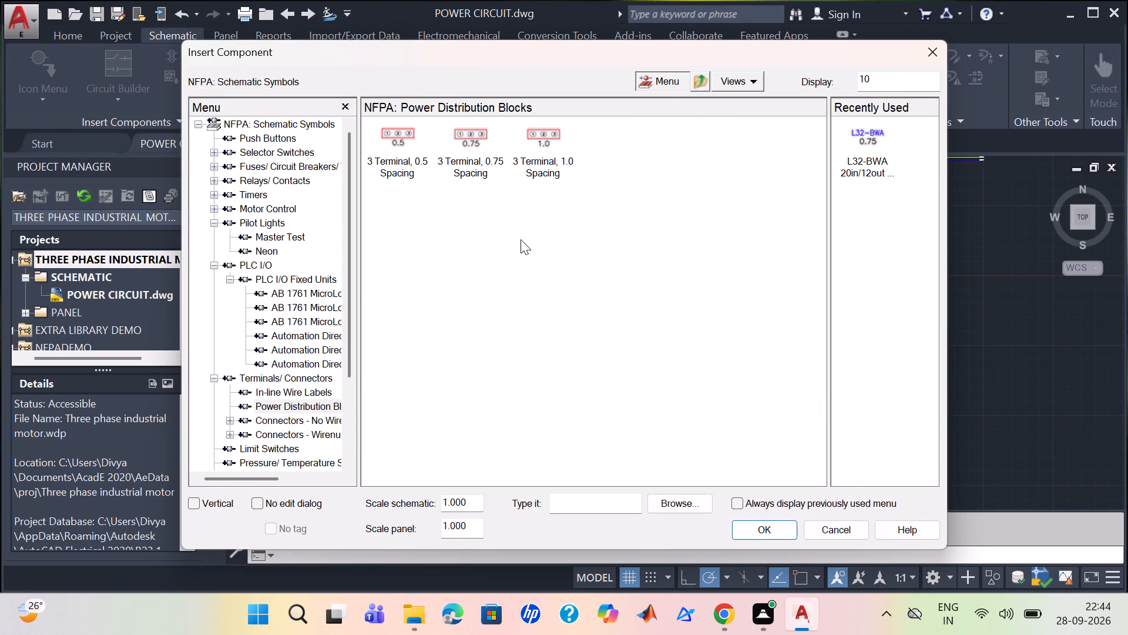
double_click(472, 156)
left_click(624, 303)
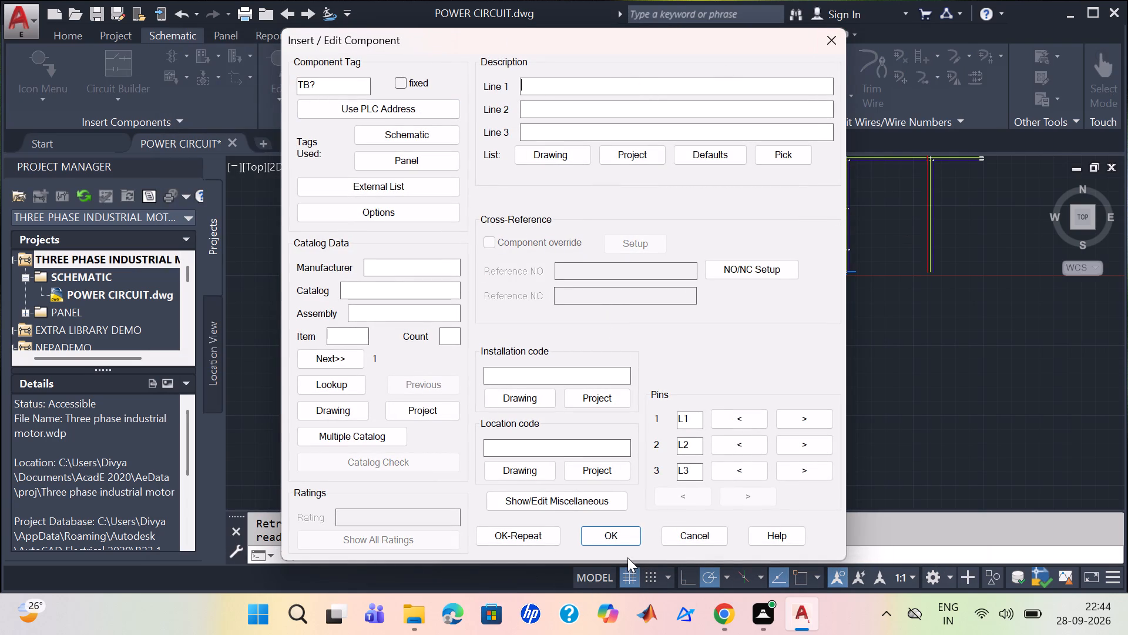
left_click(620, 530)
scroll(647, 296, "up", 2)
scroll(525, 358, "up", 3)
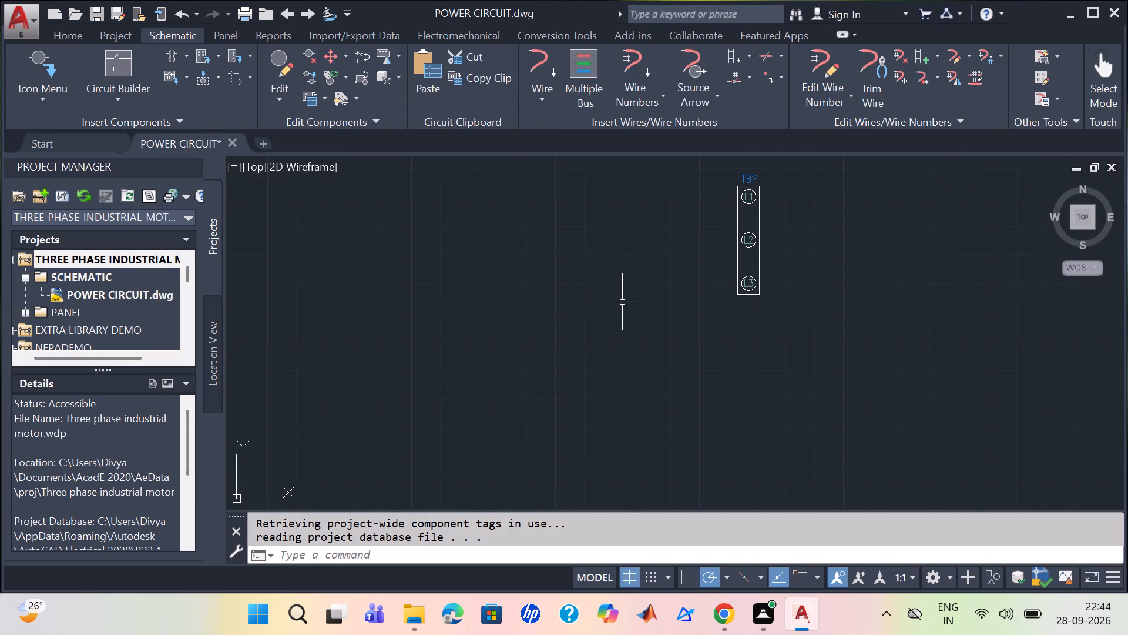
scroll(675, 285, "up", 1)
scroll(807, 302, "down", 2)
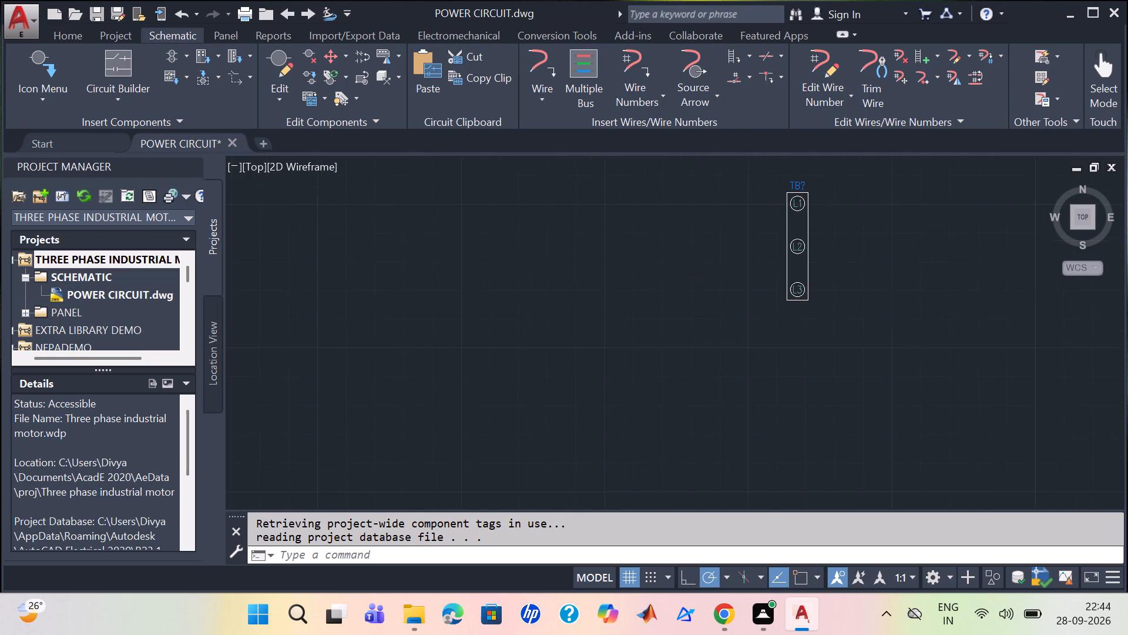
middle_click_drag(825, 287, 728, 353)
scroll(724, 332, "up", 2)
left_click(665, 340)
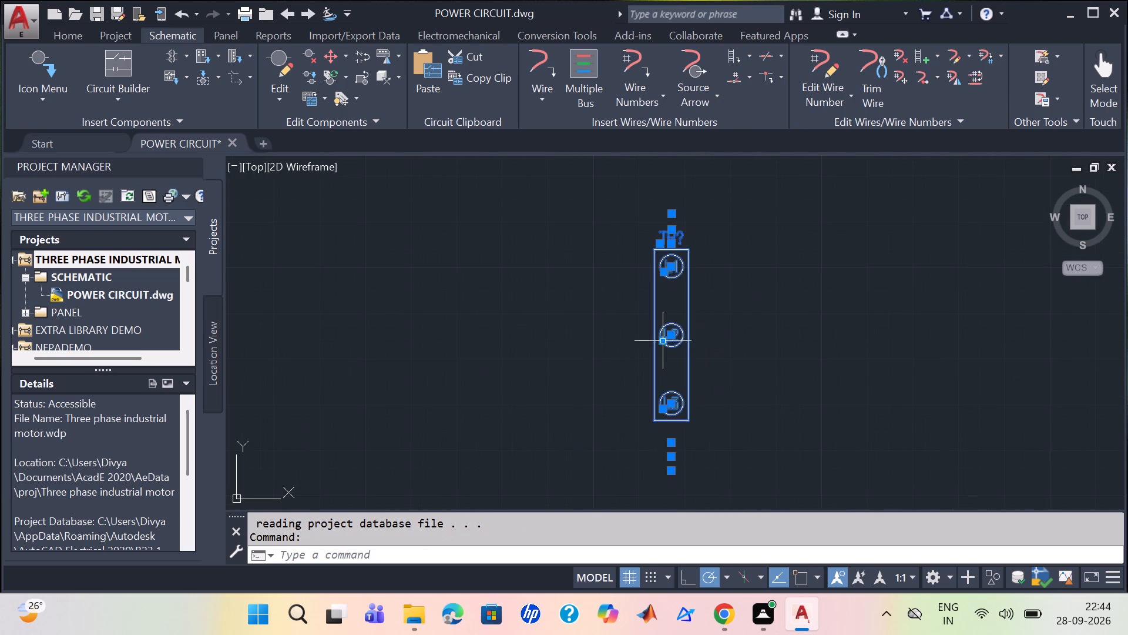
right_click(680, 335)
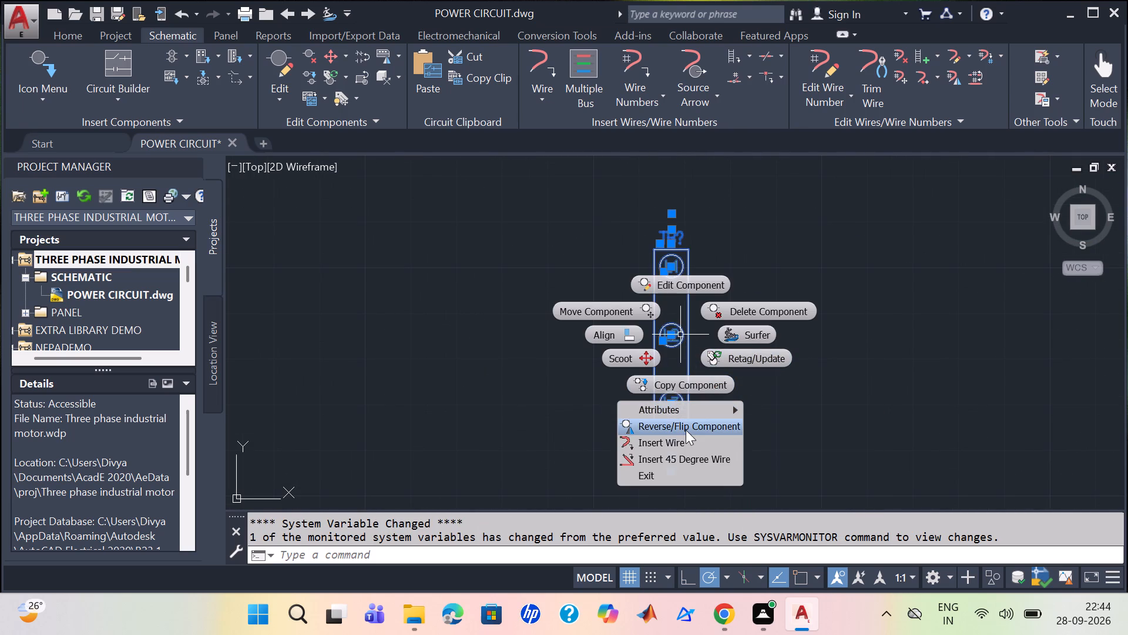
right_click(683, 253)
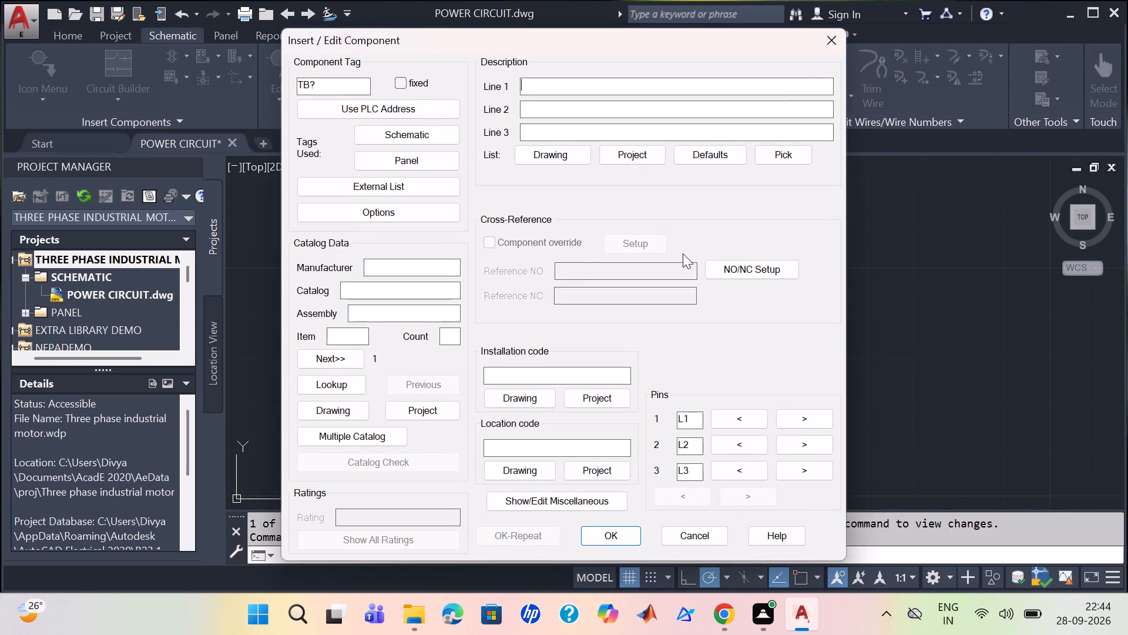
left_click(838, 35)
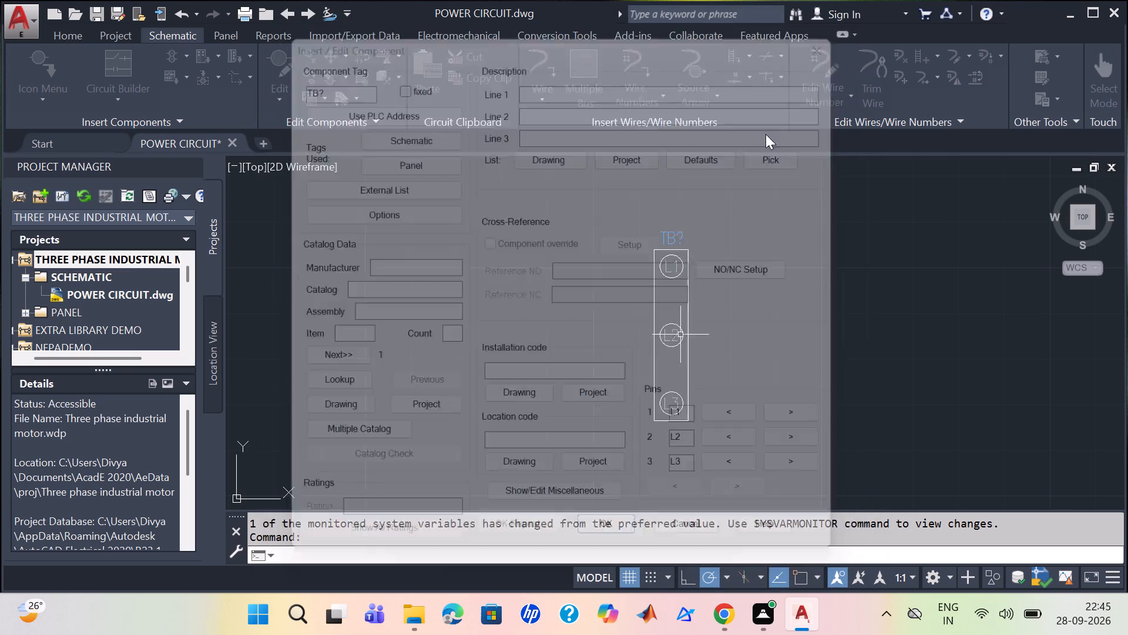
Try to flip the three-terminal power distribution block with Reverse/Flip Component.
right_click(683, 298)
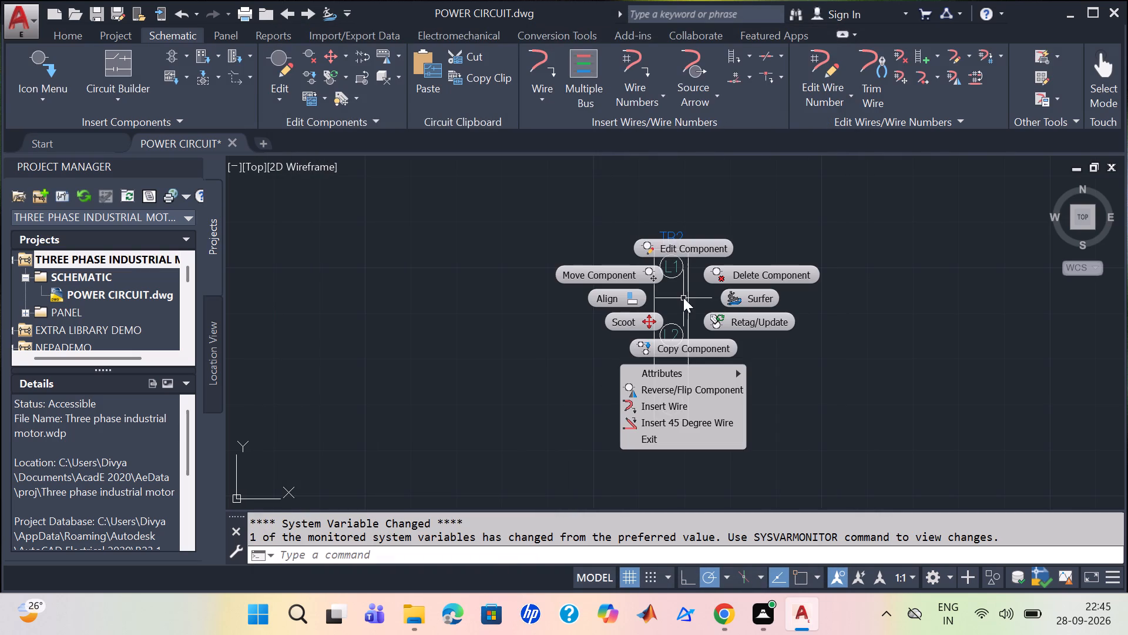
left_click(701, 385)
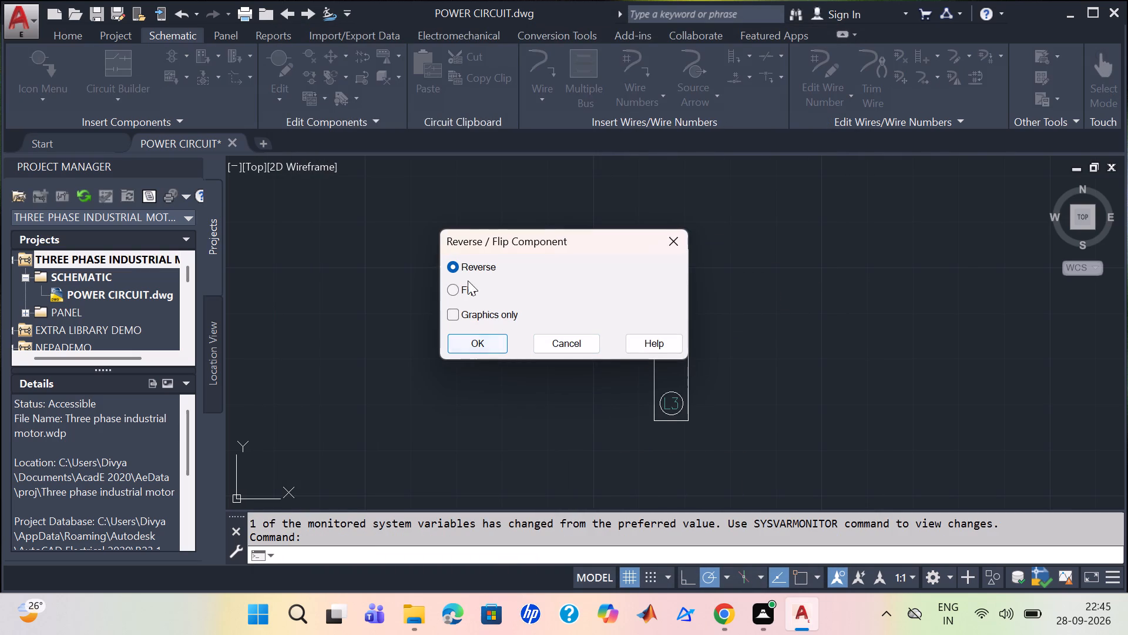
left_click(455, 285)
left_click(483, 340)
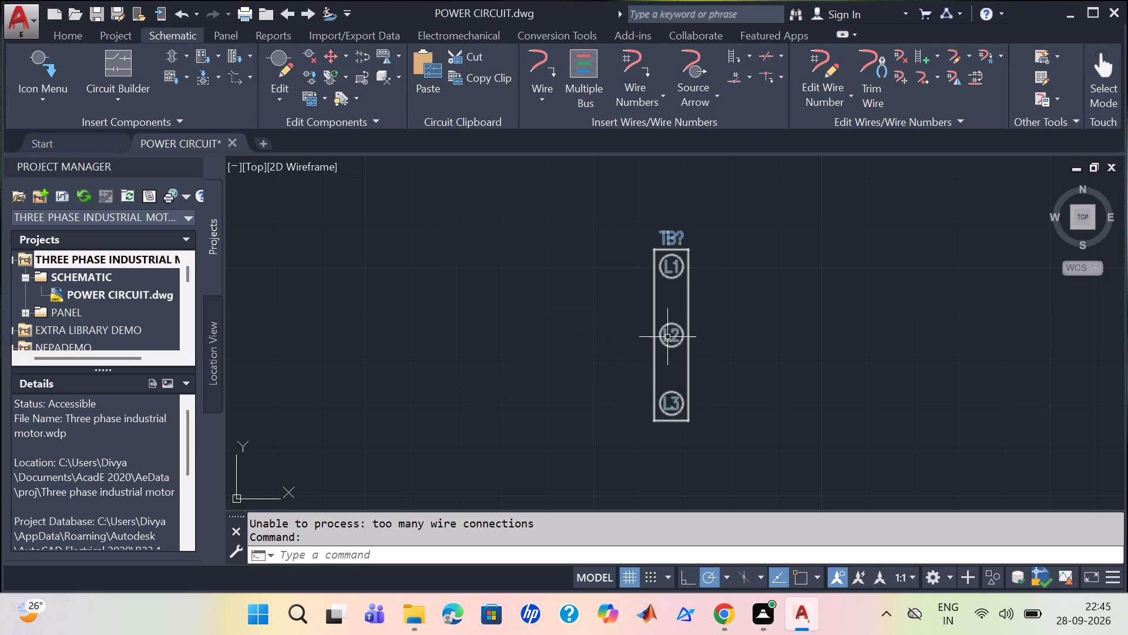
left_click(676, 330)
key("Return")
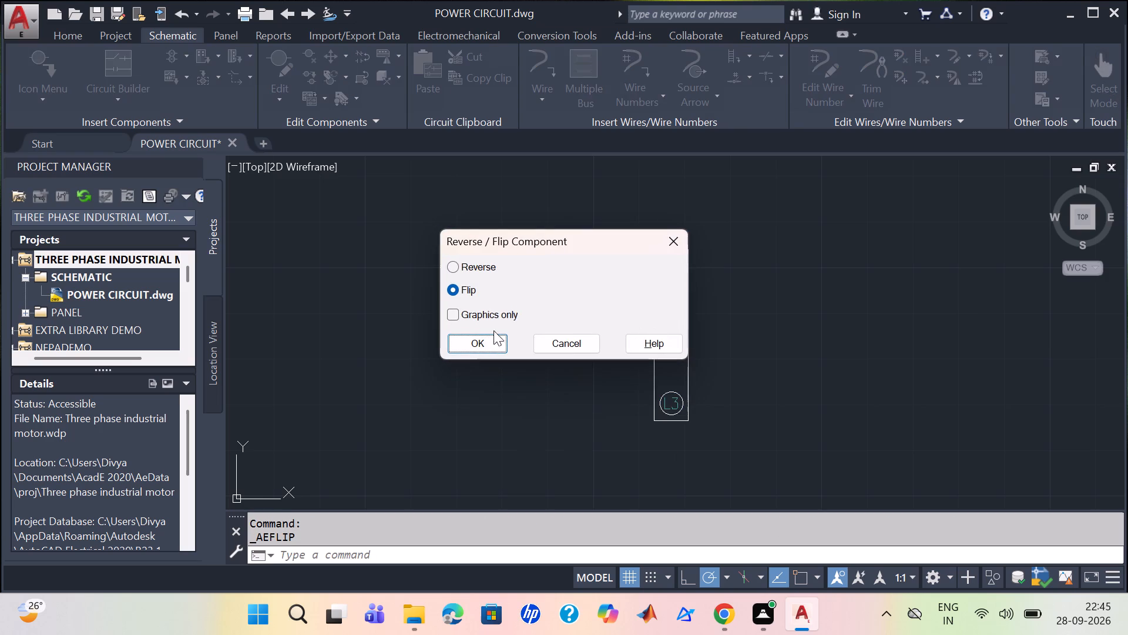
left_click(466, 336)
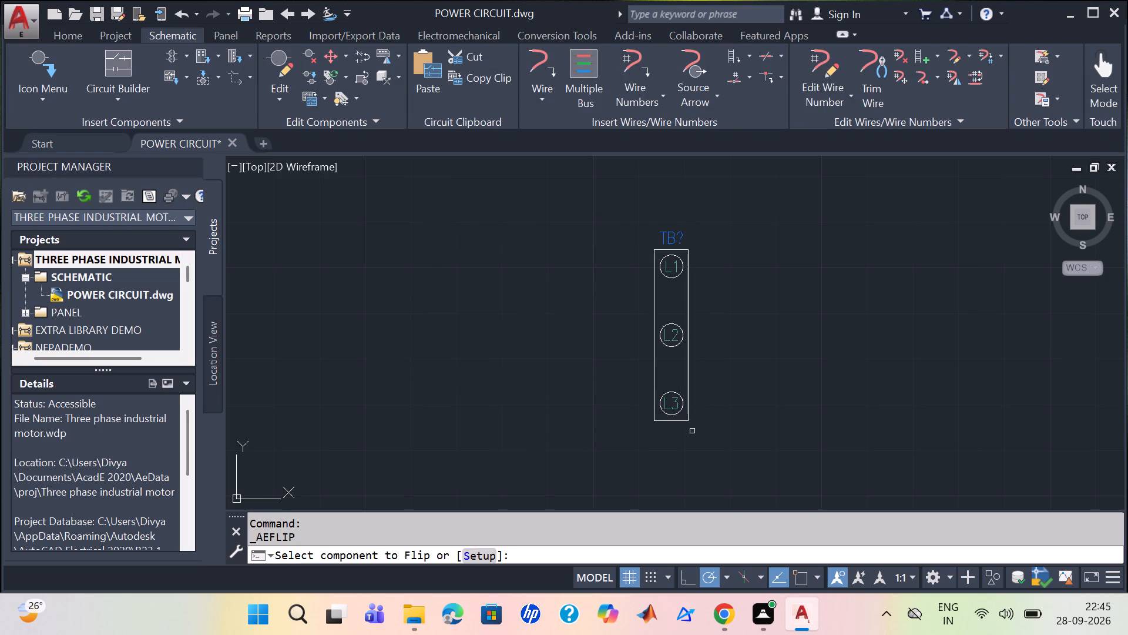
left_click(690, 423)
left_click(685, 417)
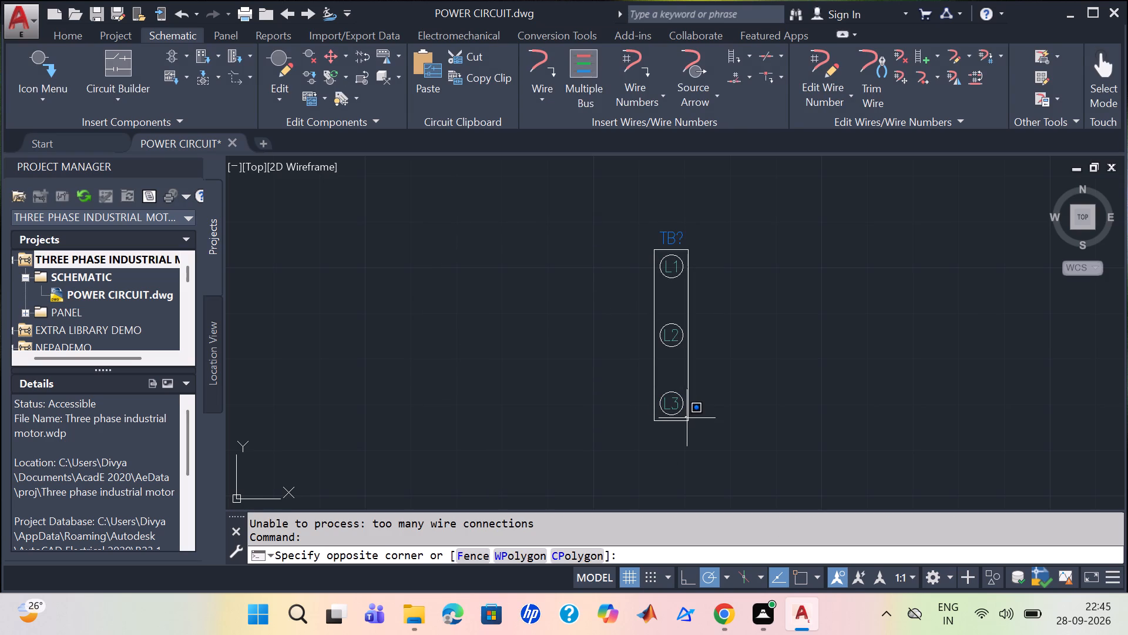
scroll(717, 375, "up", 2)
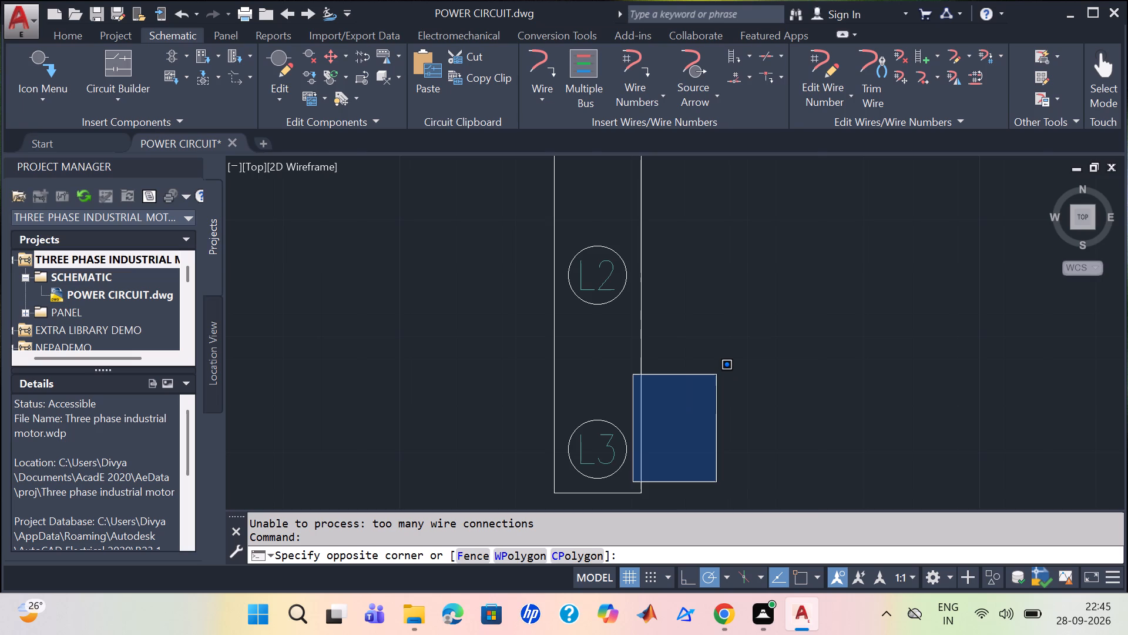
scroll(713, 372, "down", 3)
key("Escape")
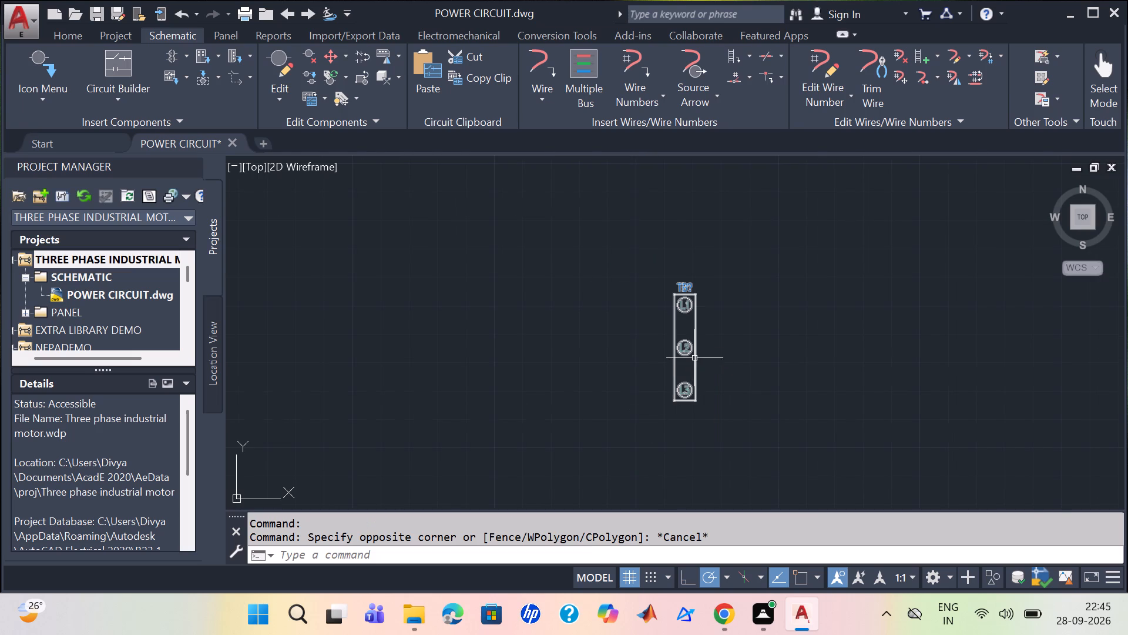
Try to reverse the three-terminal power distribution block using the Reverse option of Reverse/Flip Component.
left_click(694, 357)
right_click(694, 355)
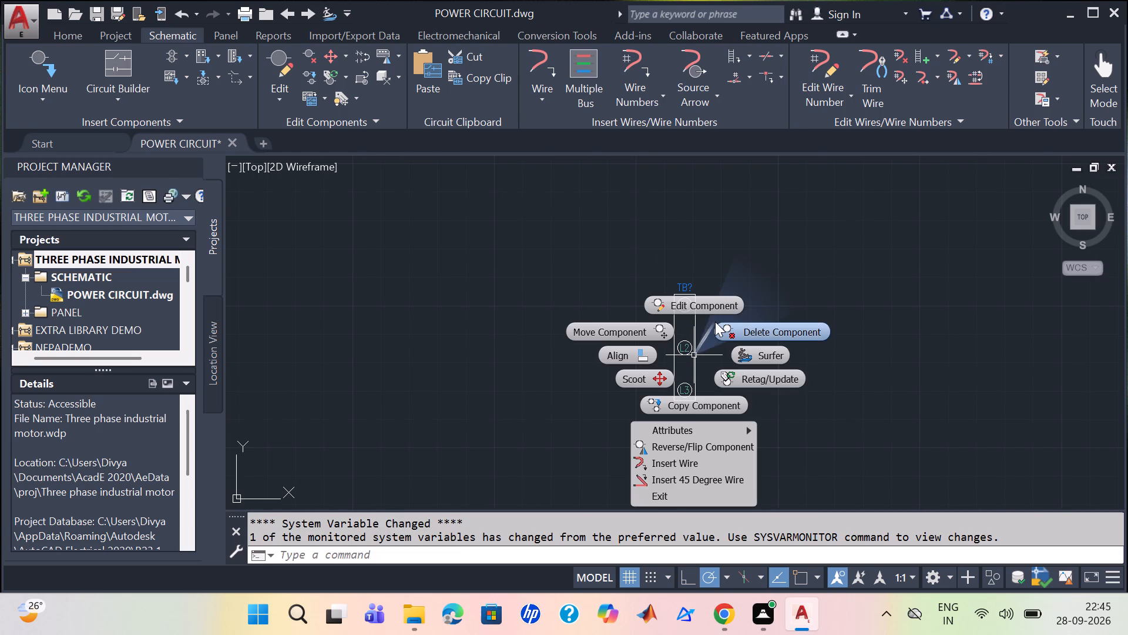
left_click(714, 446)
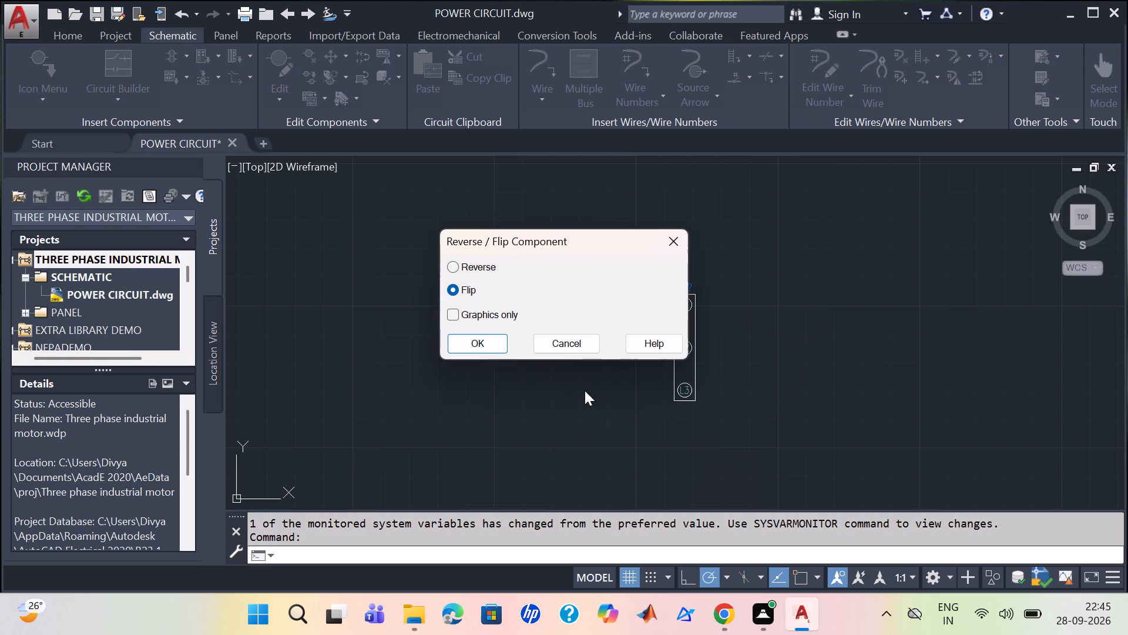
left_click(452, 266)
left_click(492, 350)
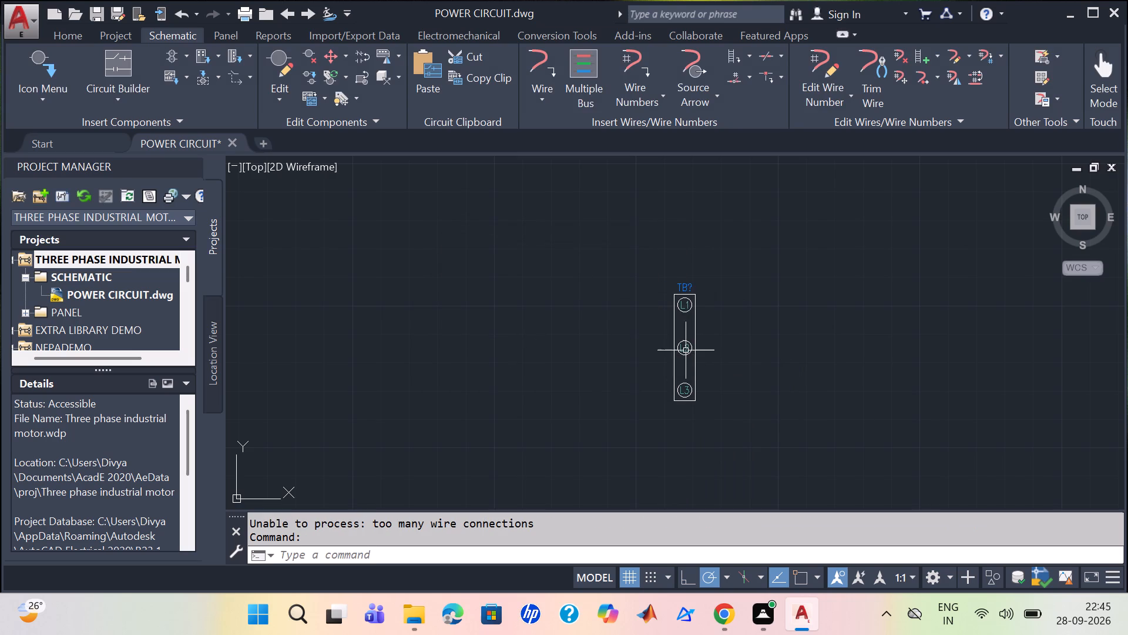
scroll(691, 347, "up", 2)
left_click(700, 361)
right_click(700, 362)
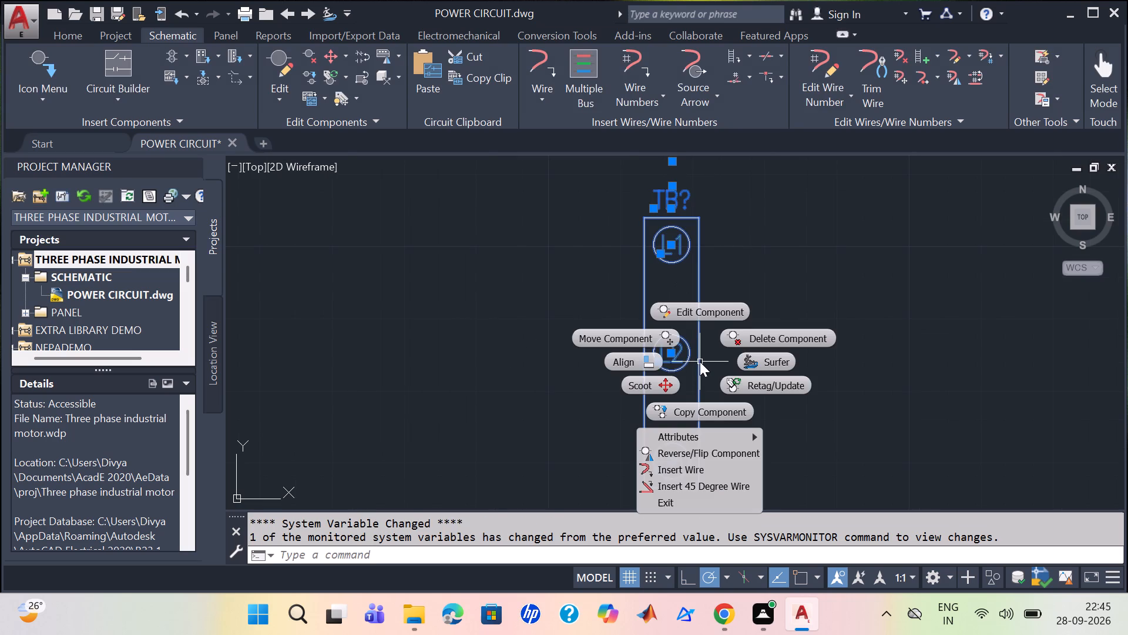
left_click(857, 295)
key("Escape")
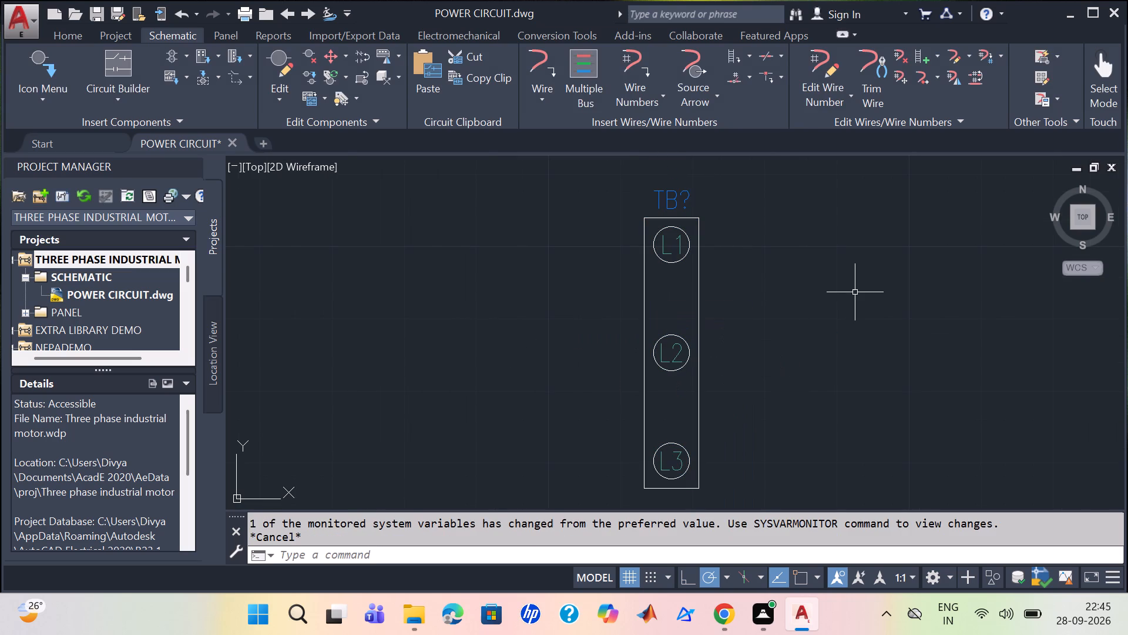
Rotate the three-terminal power distribution block 90° counterclockwise about its lower corner beside L3 so the terminals run horizontally.
type("RP")
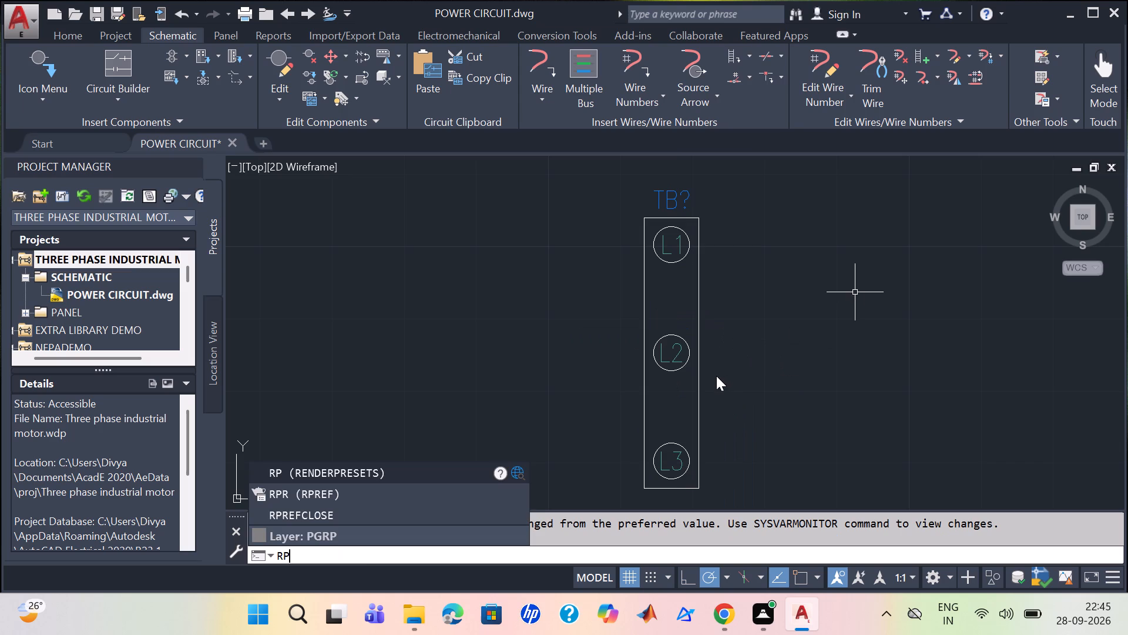
key("BackSpace")
key("o")
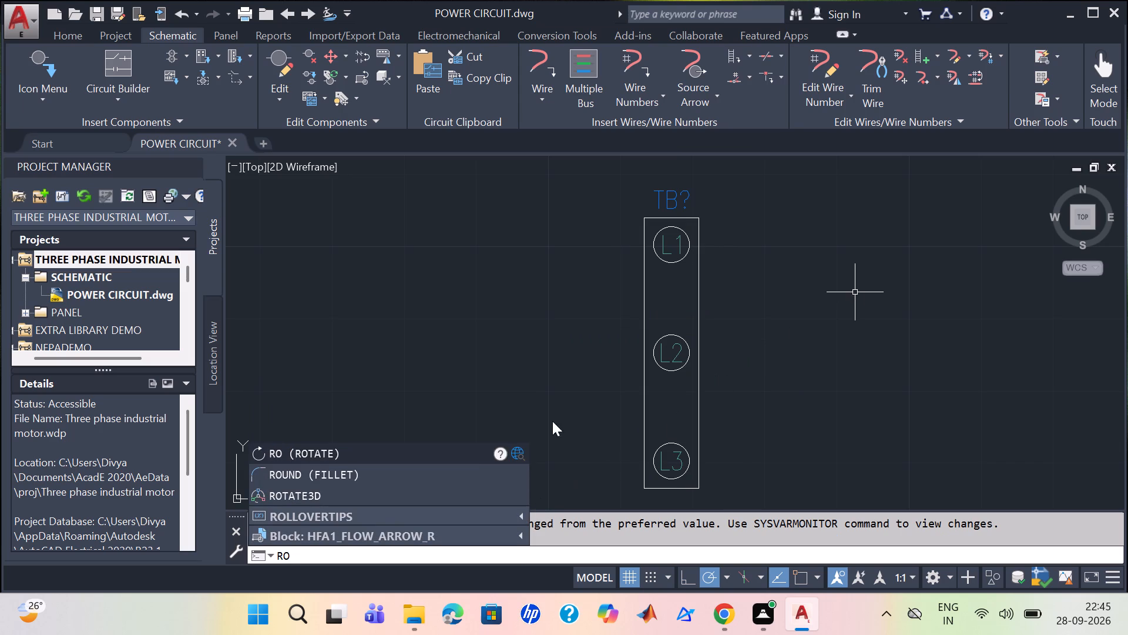
left_click(399, 451)
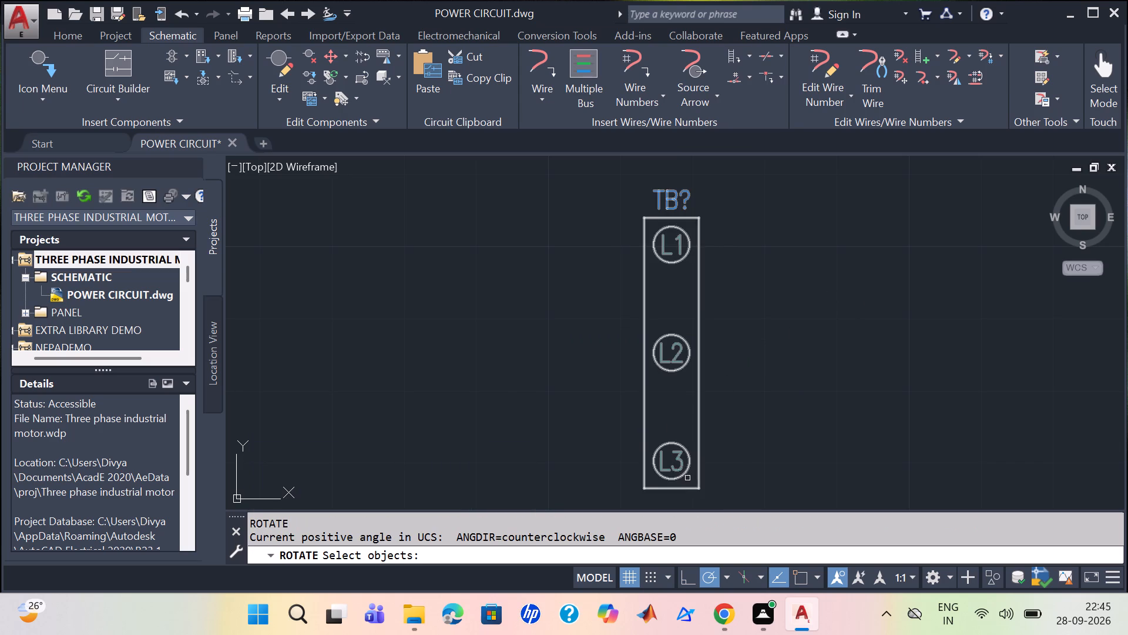
left_click_drag(696, 487, 704, 483)
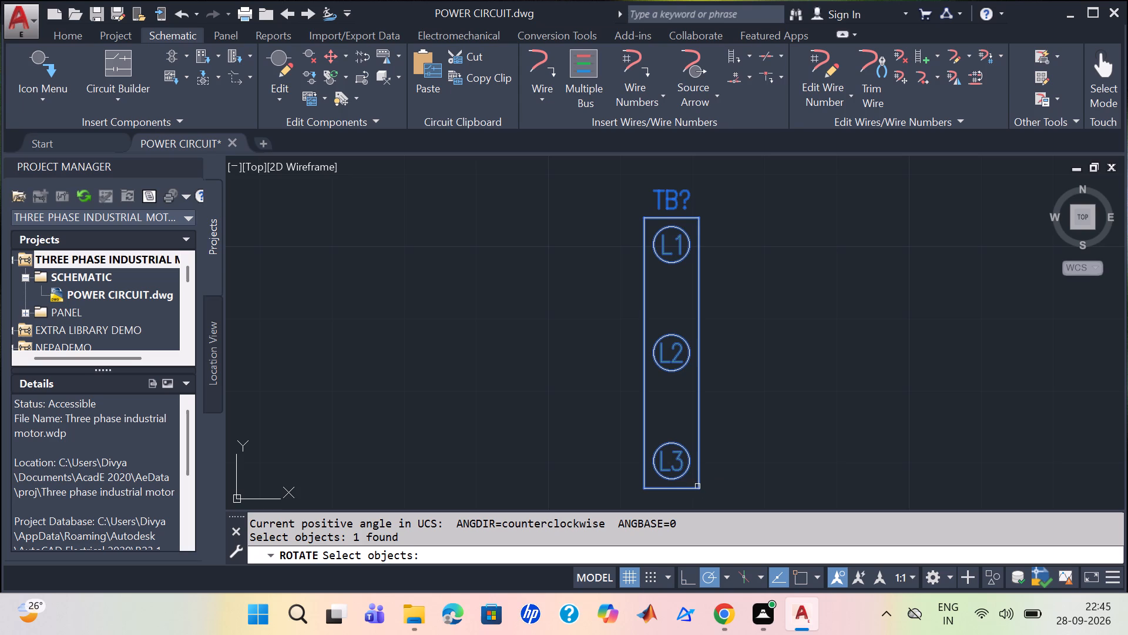
left_click_drag(698, 488, 654, 496)
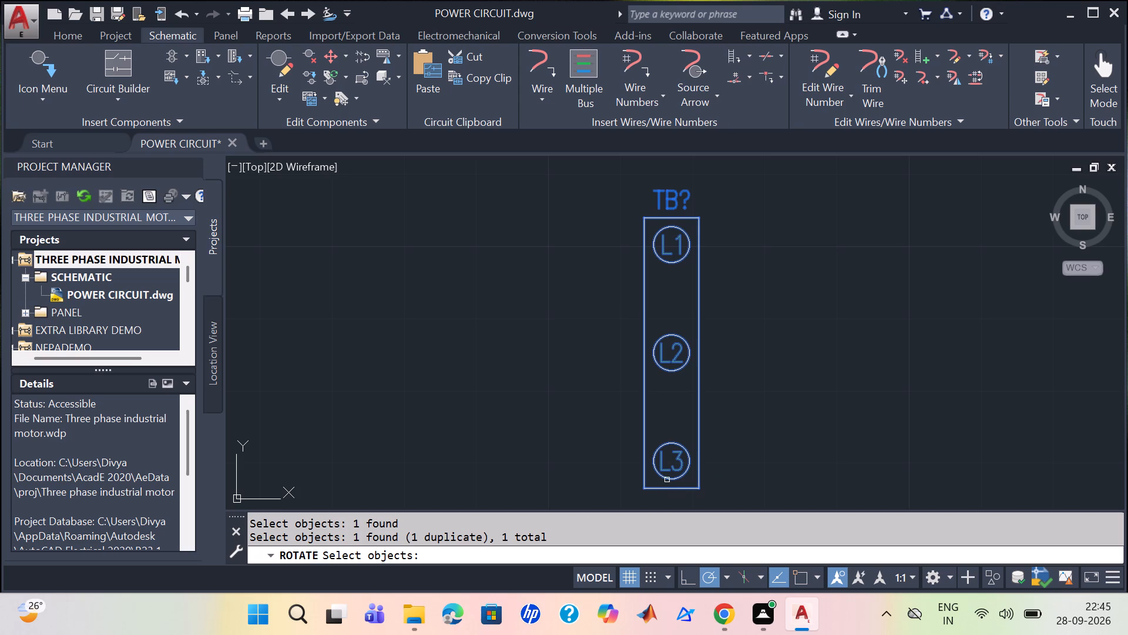
key("Return")
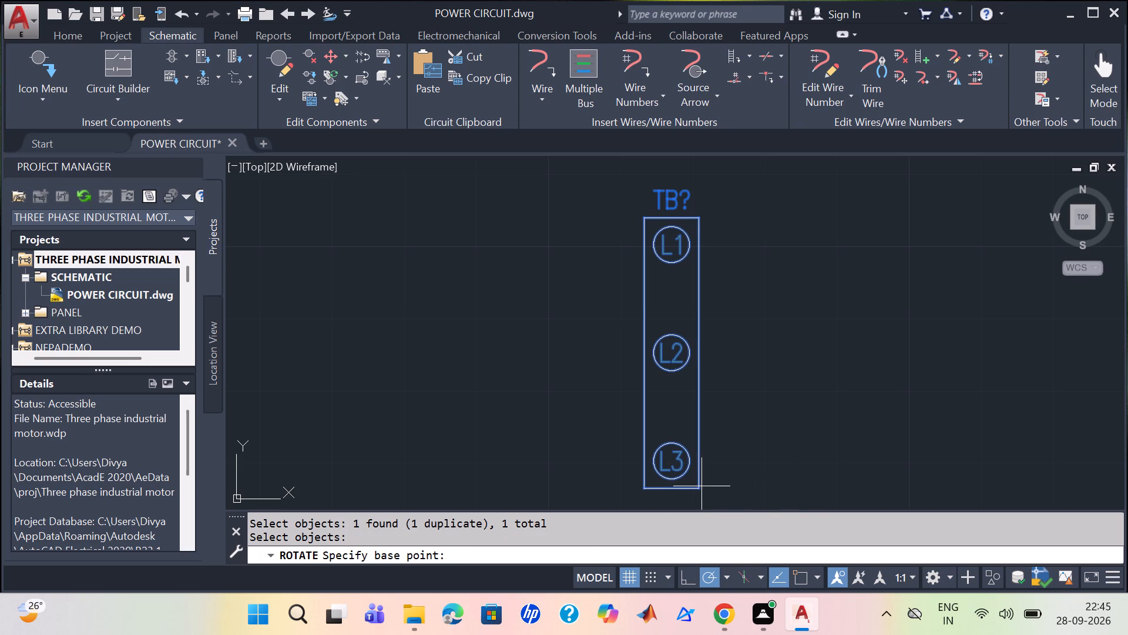
left_click_drag(694, 486, 691, 322)
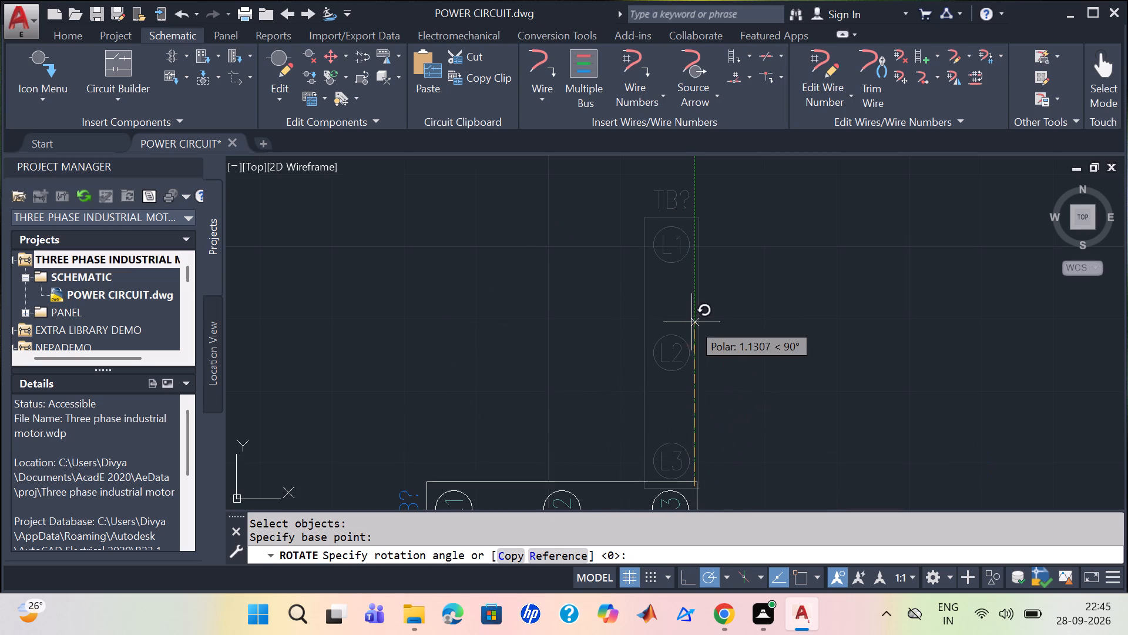
left_click_drag(691, 322, 620, 542)
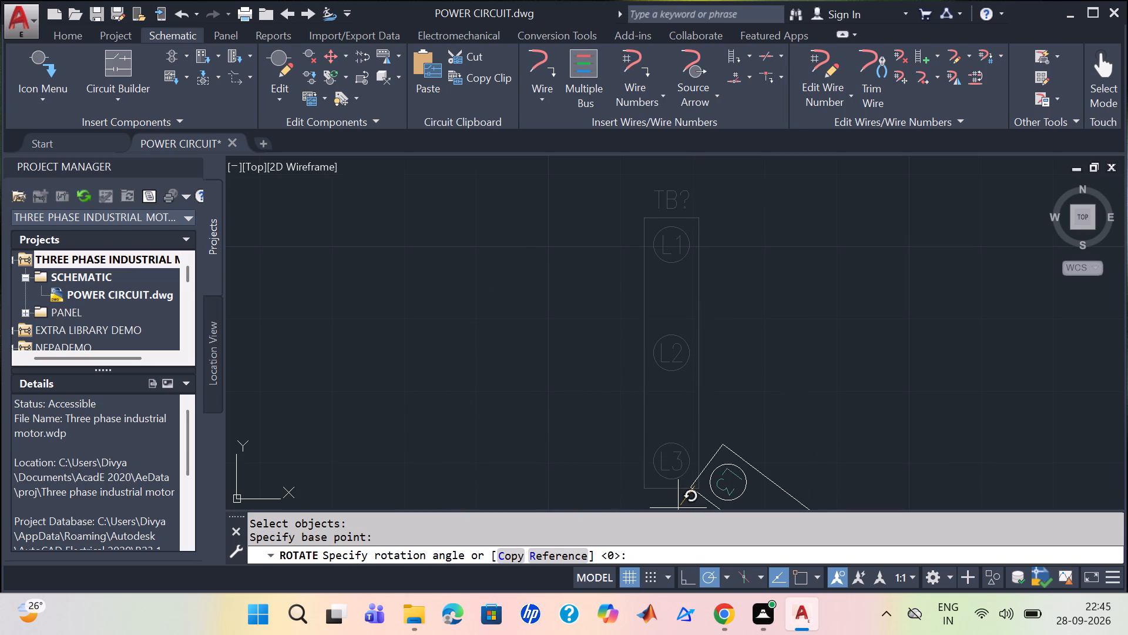
left_click_drag(620, 542, 701, 396)
left_click(701, 396)
scroll(852, 419, "down", 2)
scroll(808, 428, "up", 1)
middle_click_drag(800, 454, 840, 218)
scroll(828, 293, "up", 2)
scroll(817, 307, "down", 1)
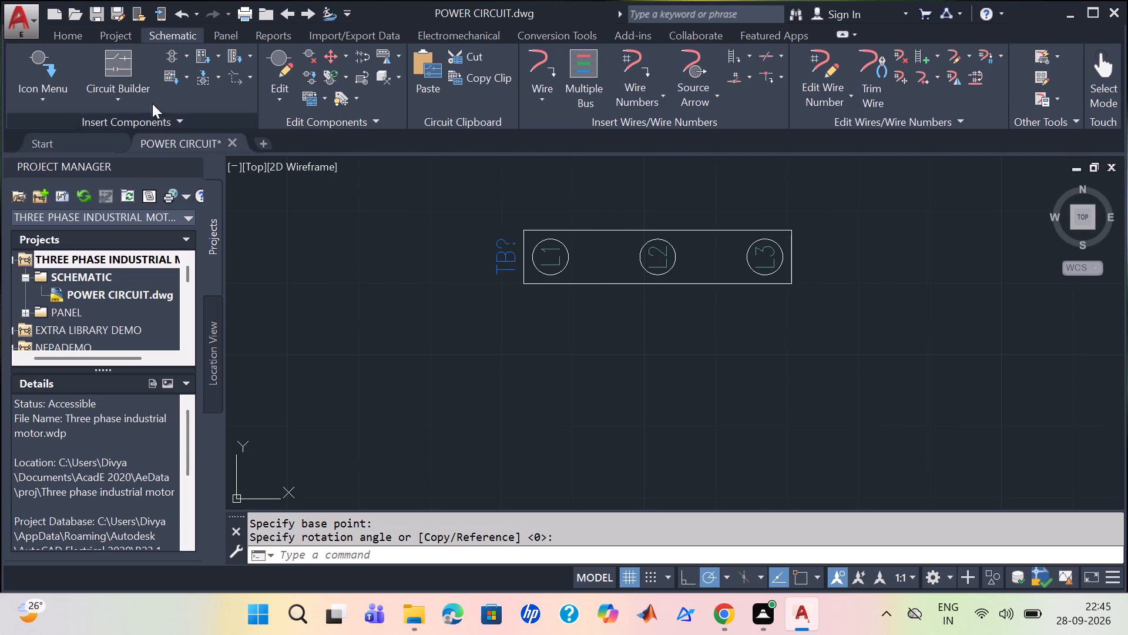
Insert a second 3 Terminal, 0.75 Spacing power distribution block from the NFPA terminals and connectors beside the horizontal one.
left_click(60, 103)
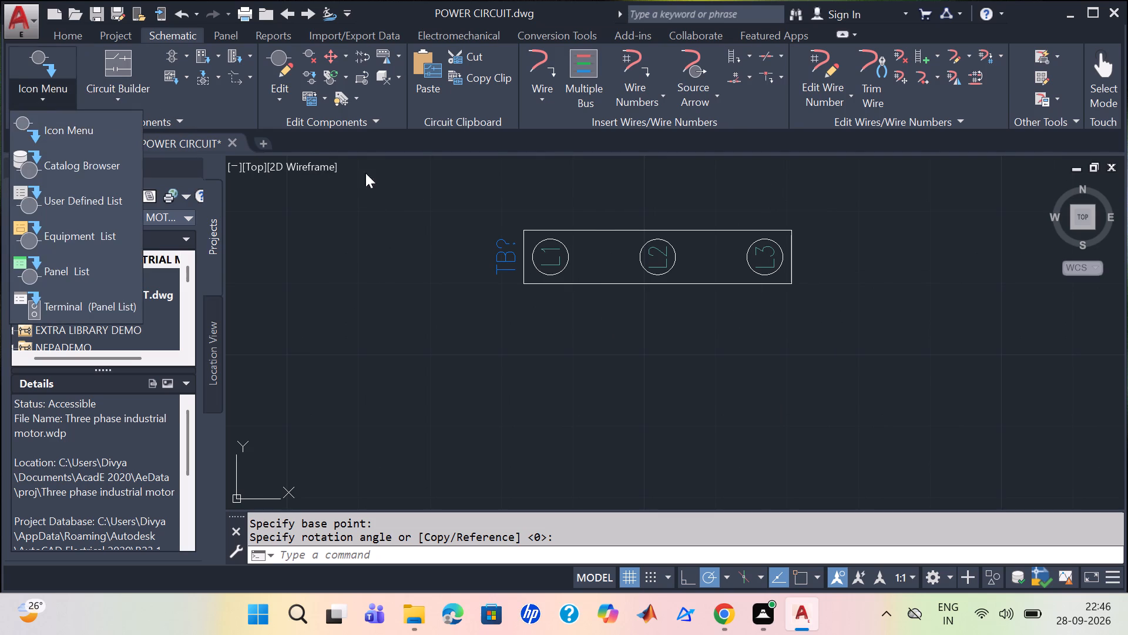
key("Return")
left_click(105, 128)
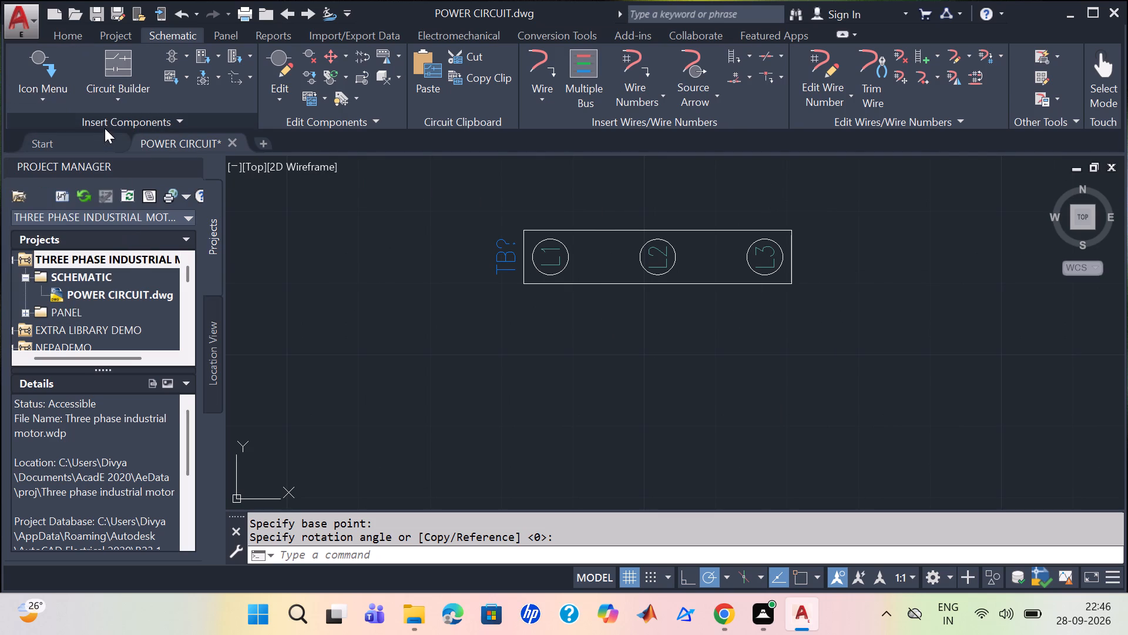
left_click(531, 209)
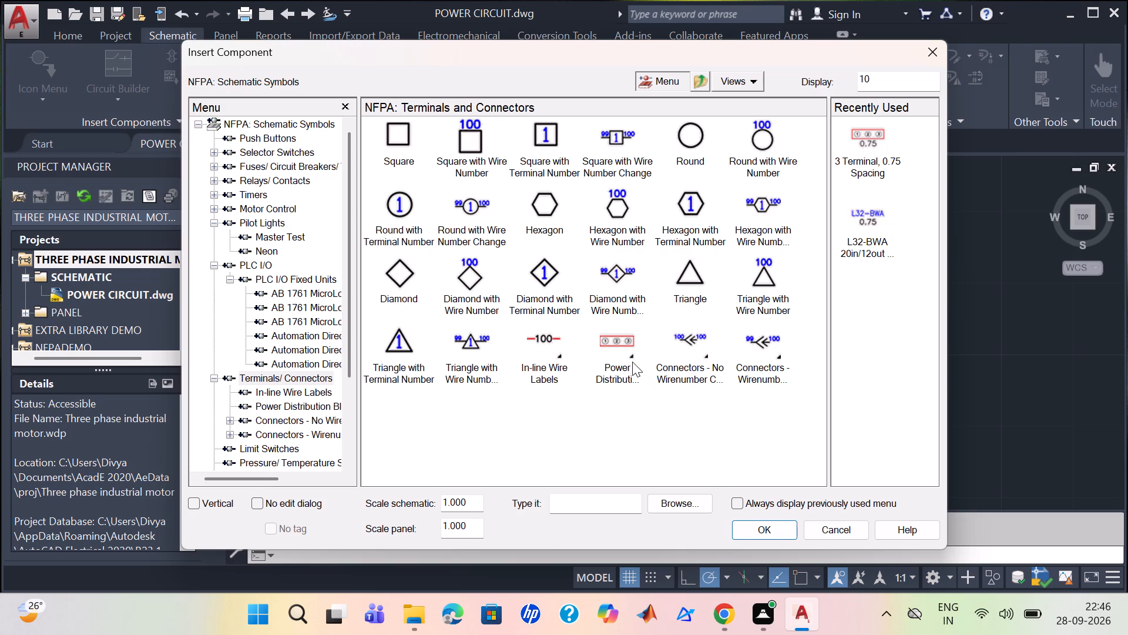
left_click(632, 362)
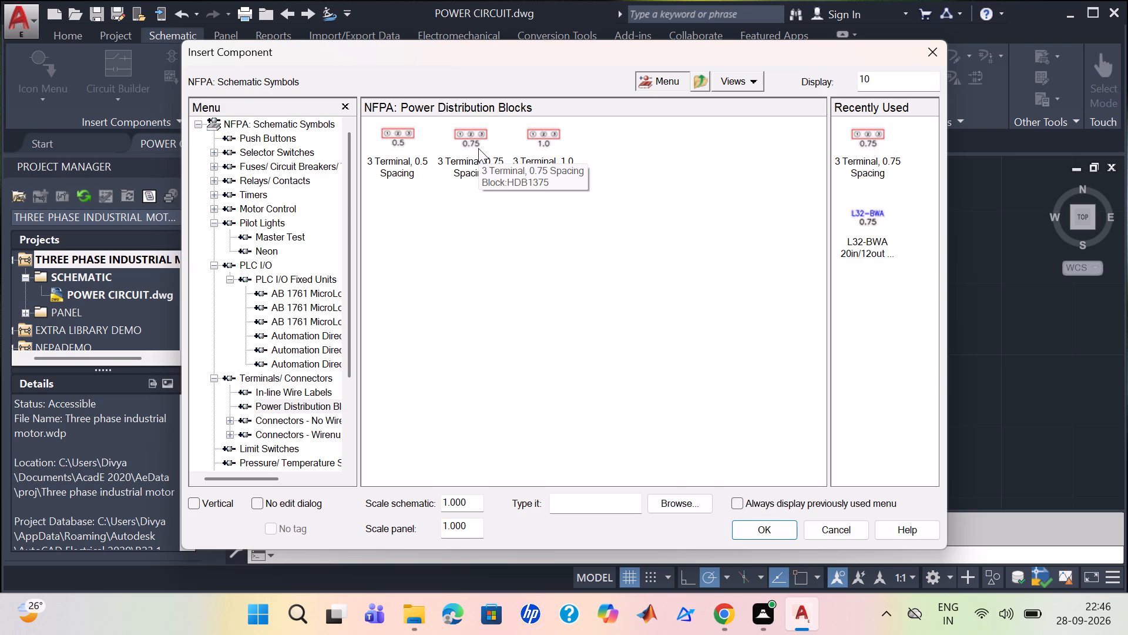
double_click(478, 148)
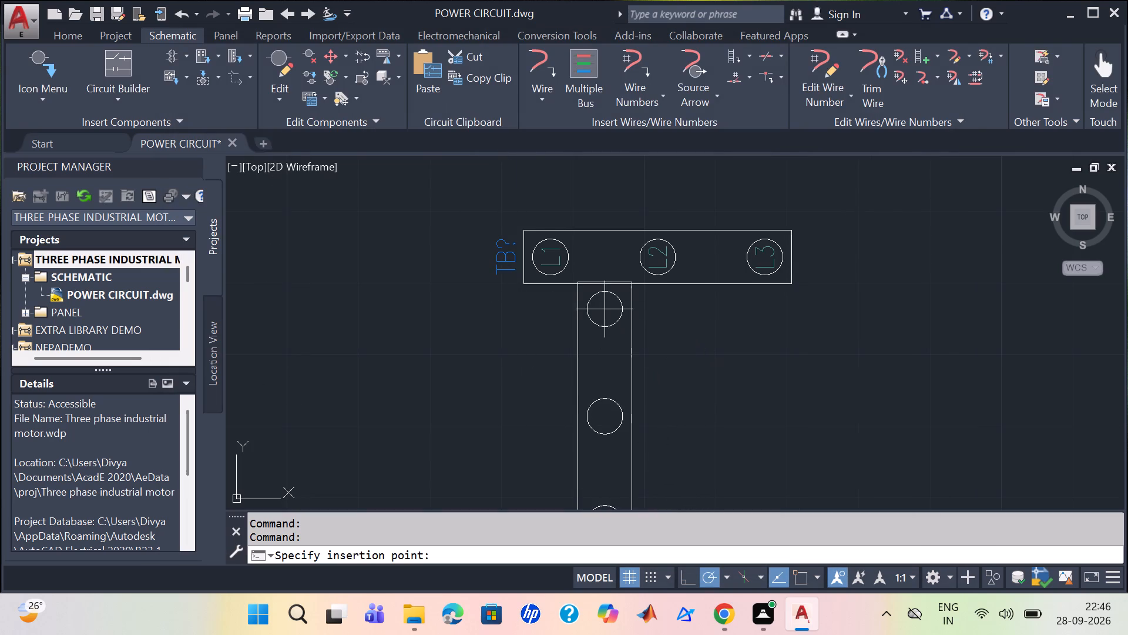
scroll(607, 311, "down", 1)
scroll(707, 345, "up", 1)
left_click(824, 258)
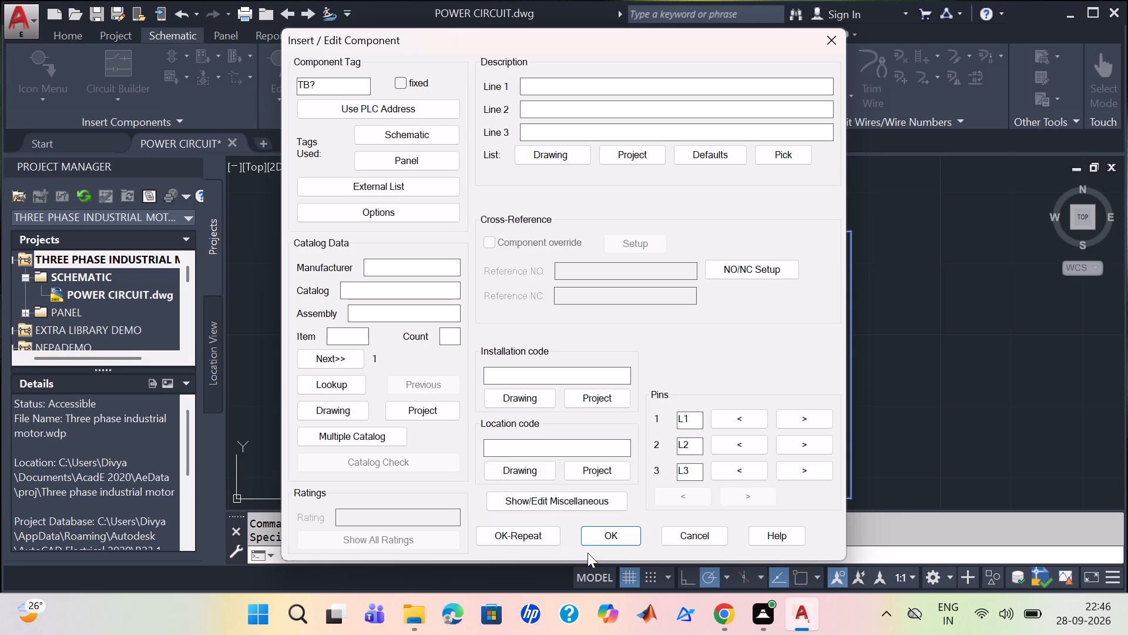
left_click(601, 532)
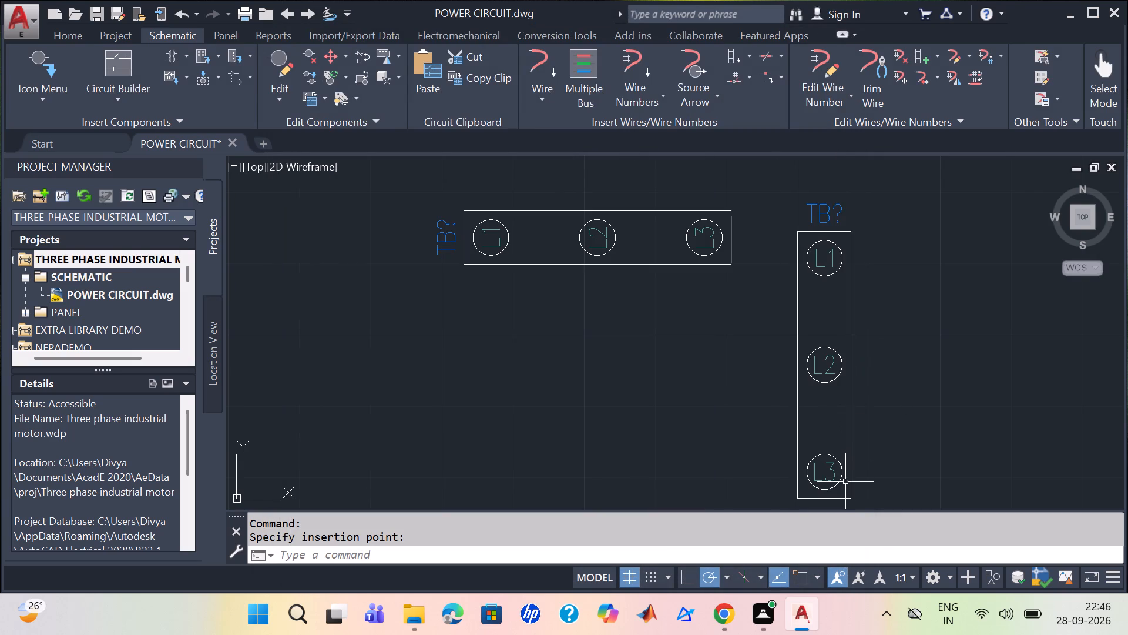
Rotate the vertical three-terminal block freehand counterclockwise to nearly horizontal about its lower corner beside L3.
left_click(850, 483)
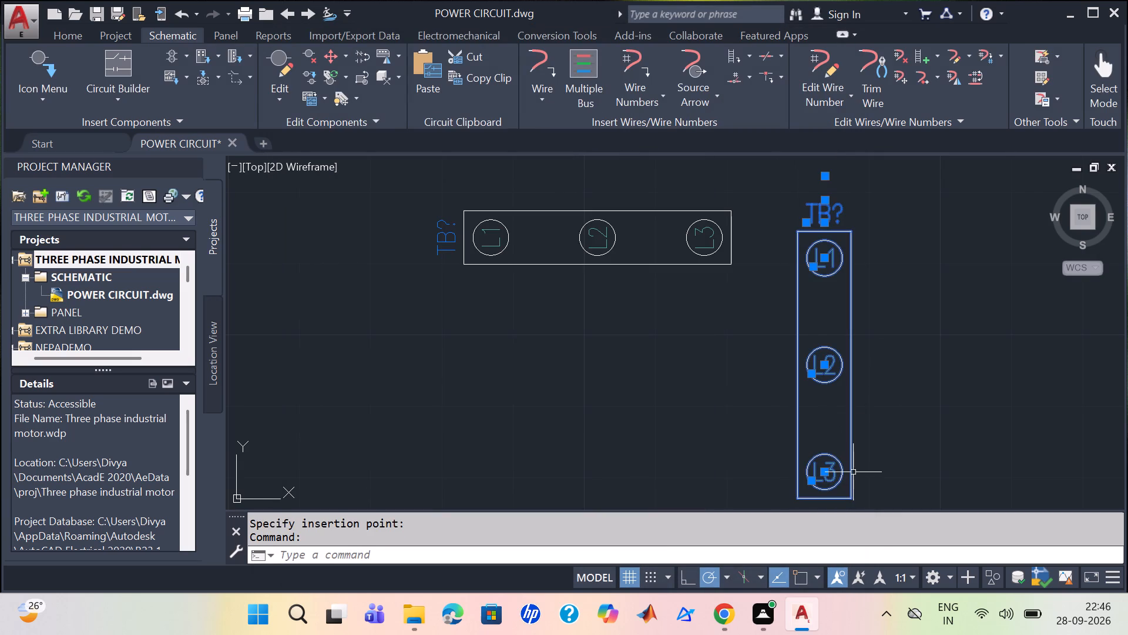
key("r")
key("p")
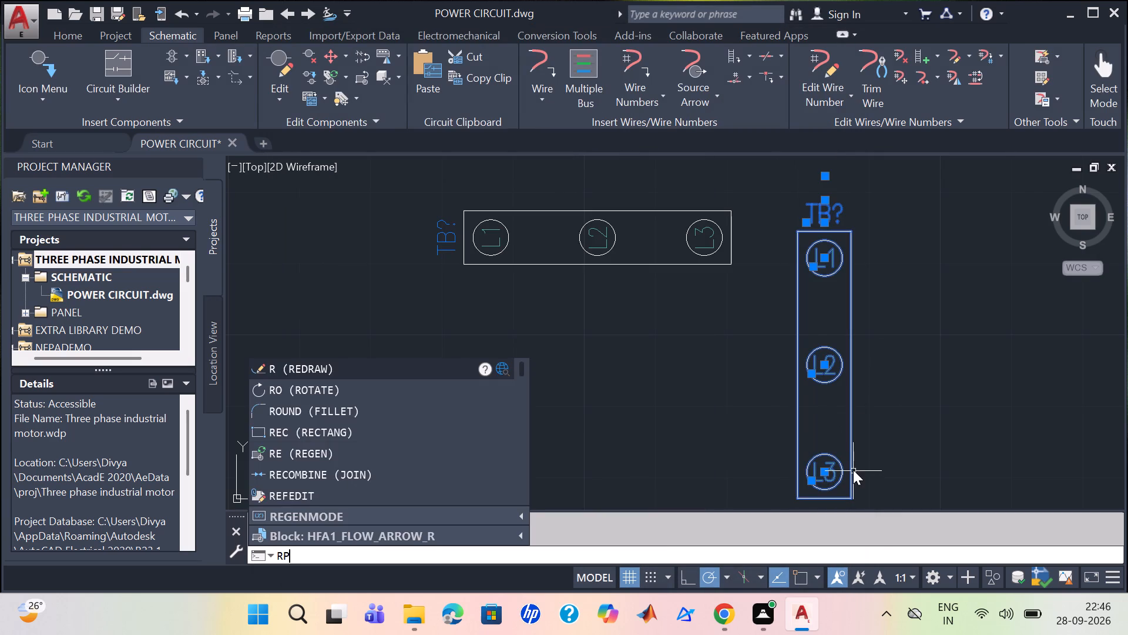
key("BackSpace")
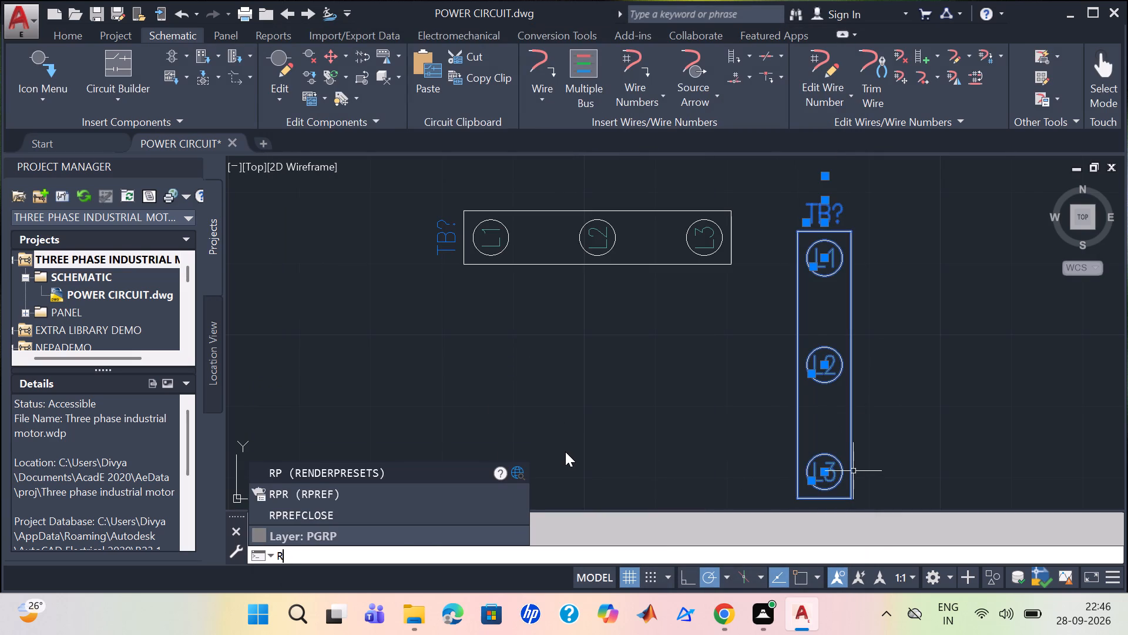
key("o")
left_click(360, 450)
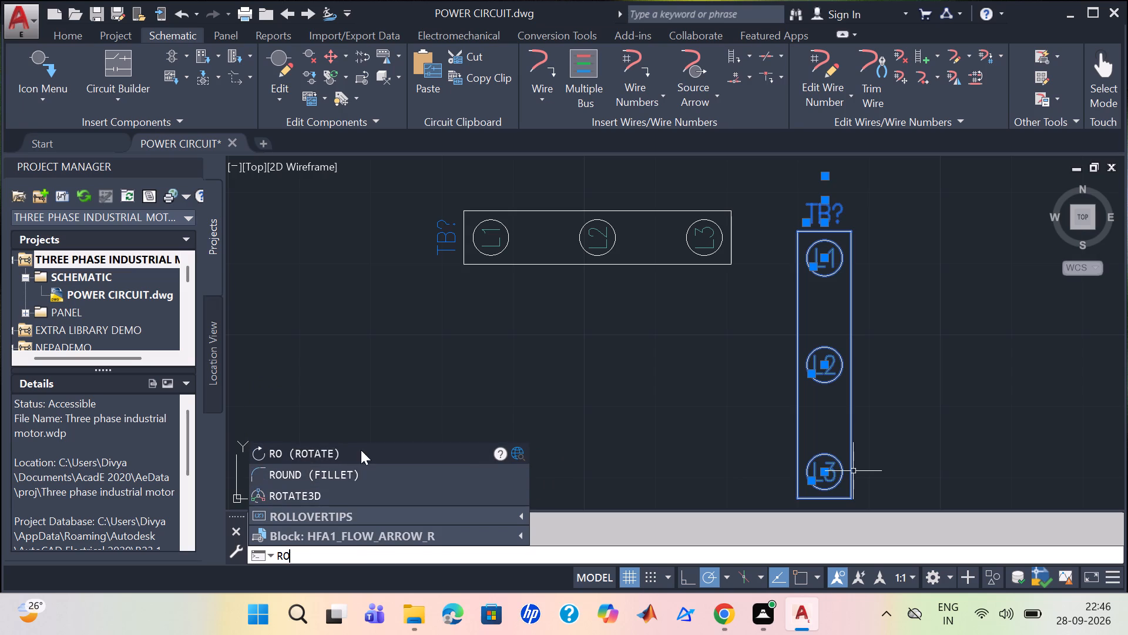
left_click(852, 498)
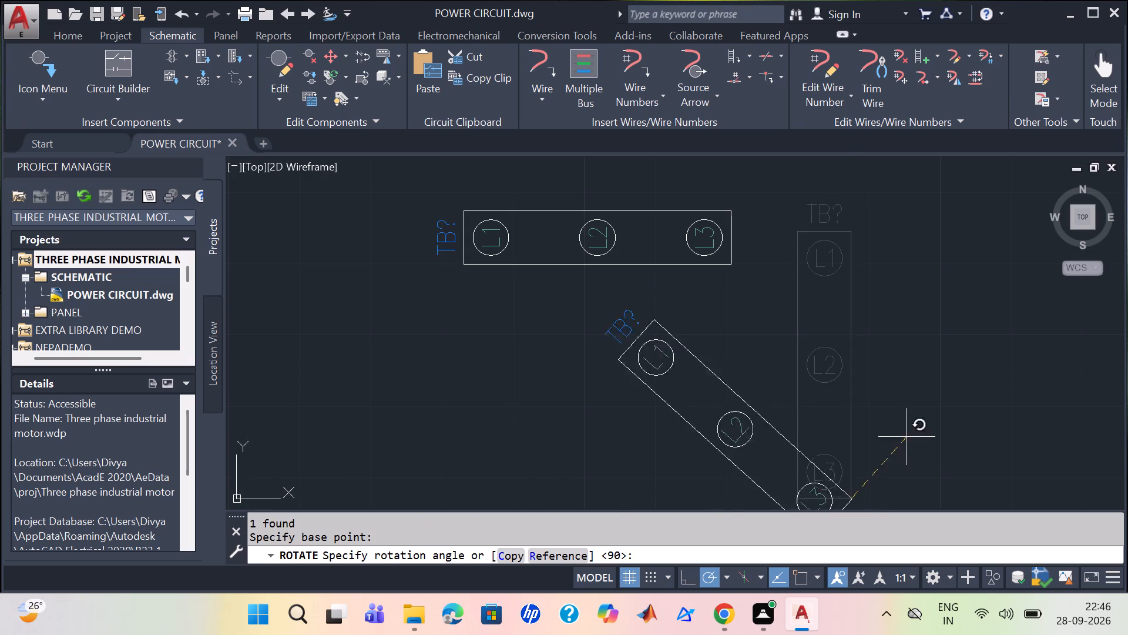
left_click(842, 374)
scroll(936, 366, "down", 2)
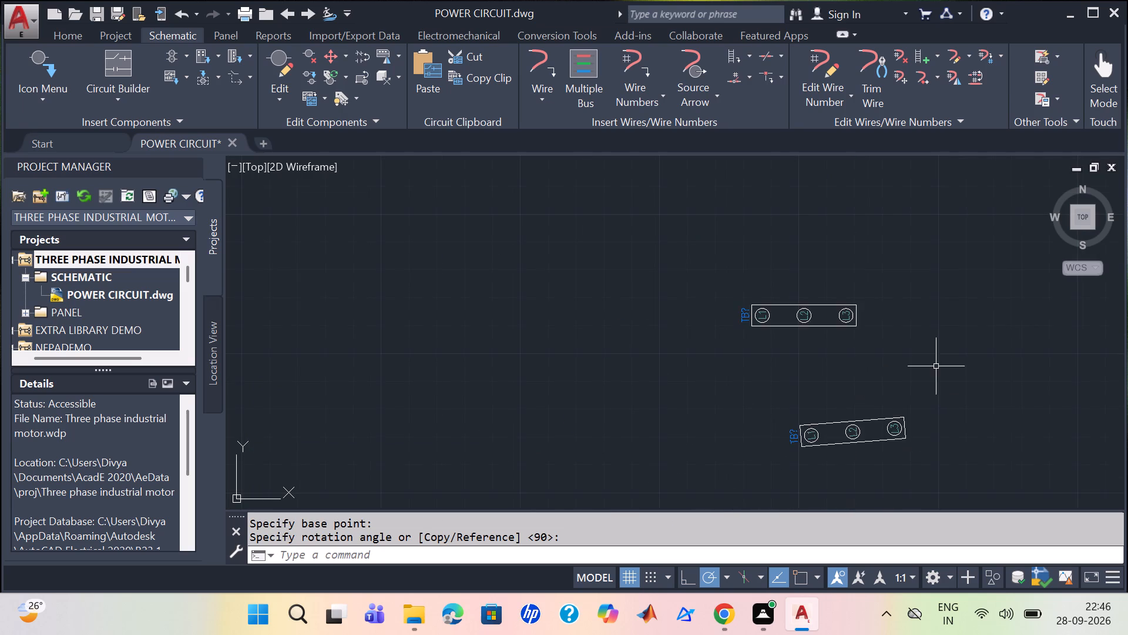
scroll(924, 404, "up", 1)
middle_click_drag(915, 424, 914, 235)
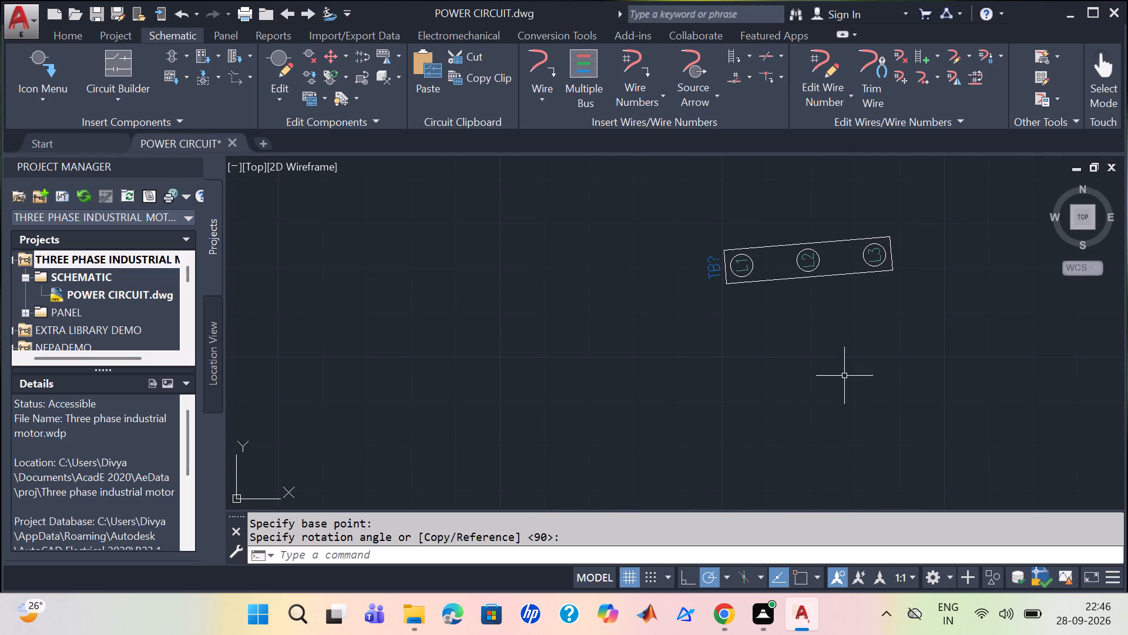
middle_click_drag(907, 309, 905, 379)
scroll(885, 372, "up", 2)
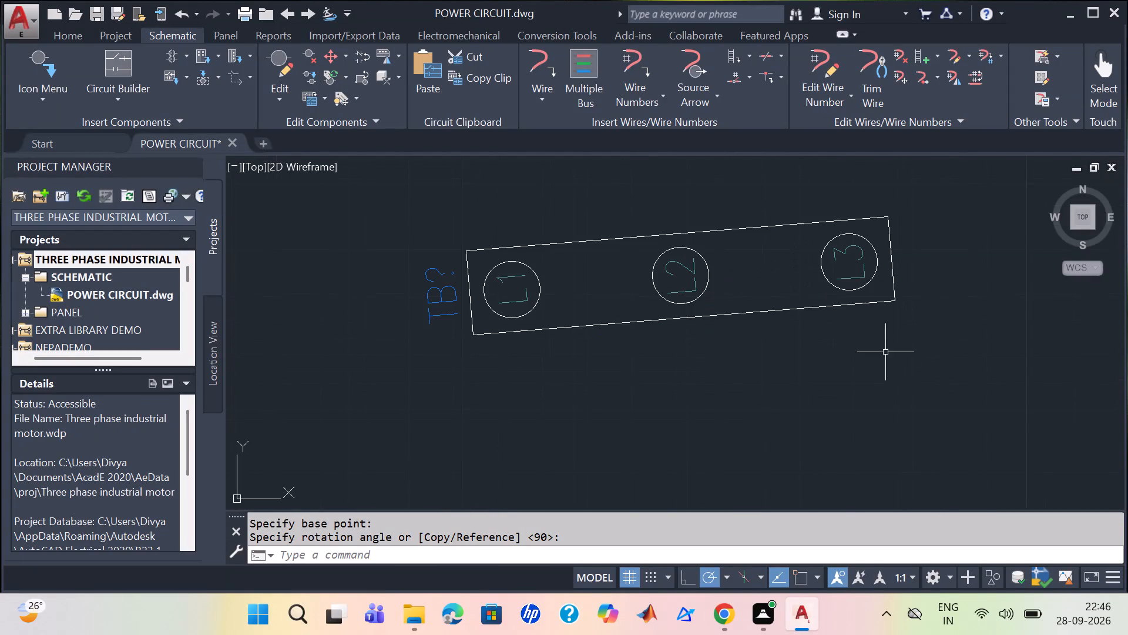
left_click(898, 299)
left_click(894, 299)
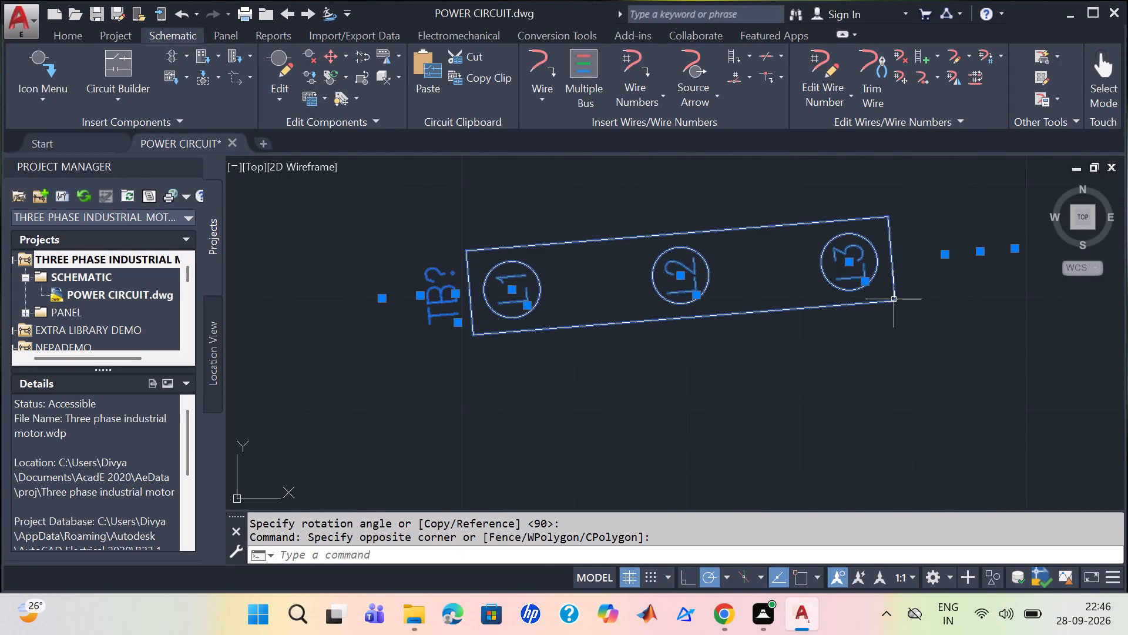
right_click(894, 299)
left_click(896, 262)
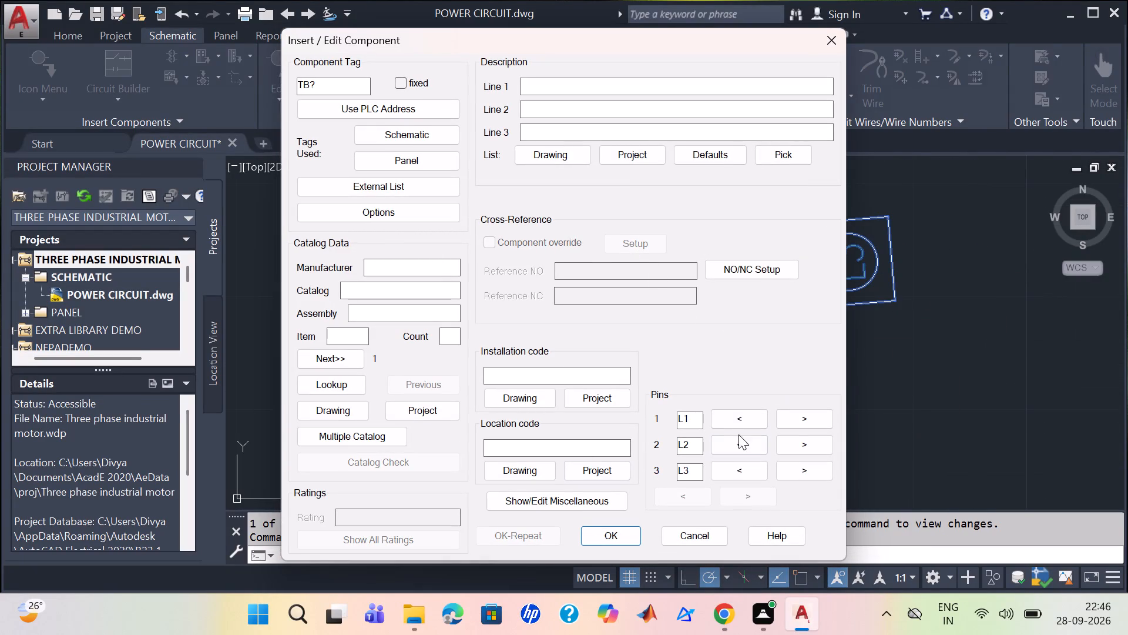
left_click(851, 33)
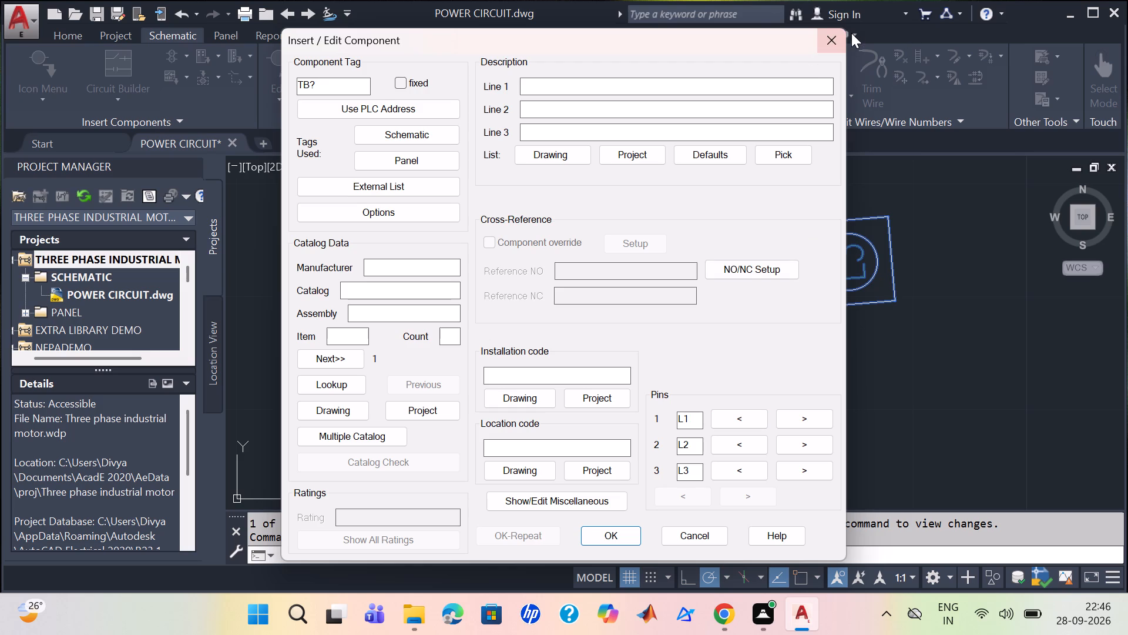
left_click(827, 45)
Delete both three-terminal power distribution blocks, the tilted one and the horizontal one, from the area below the circuit.
left_click(936, 334)
left_click(611, 200)
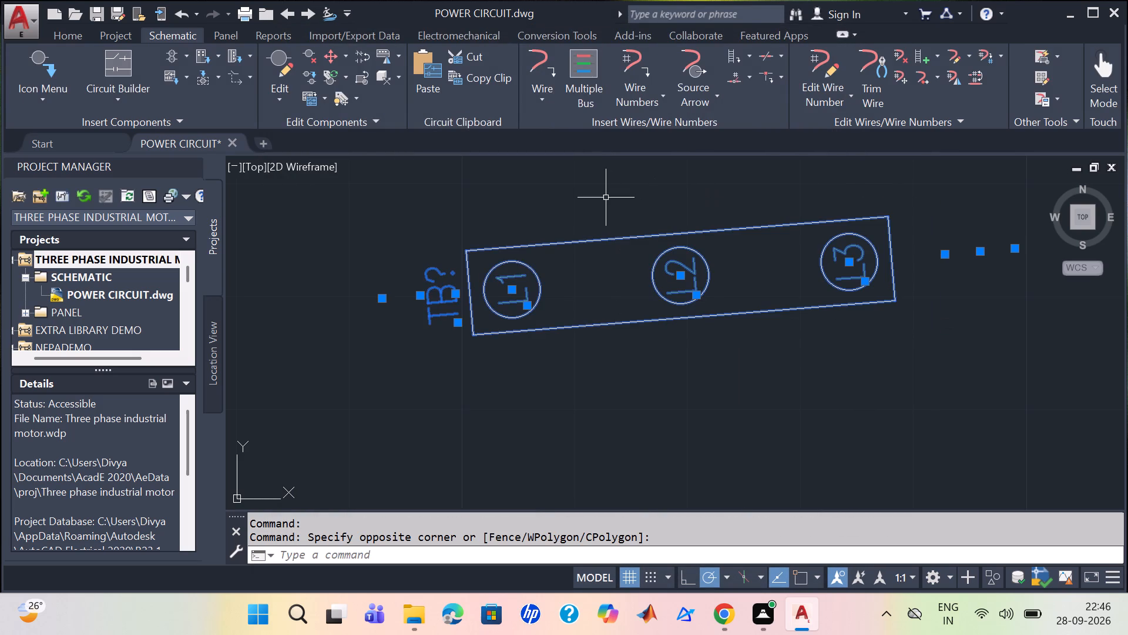
key("Delete")
scroll(718, 624, "down", 1)
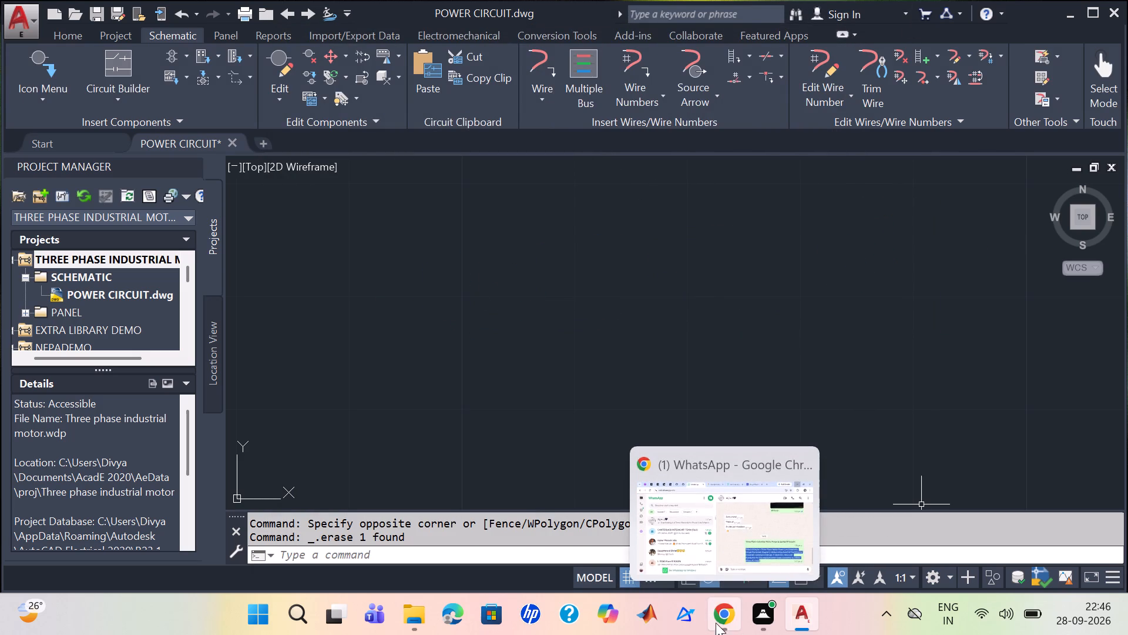
scroll(676, 627, "down", 1)
scroll(647, 295, "down", 4)
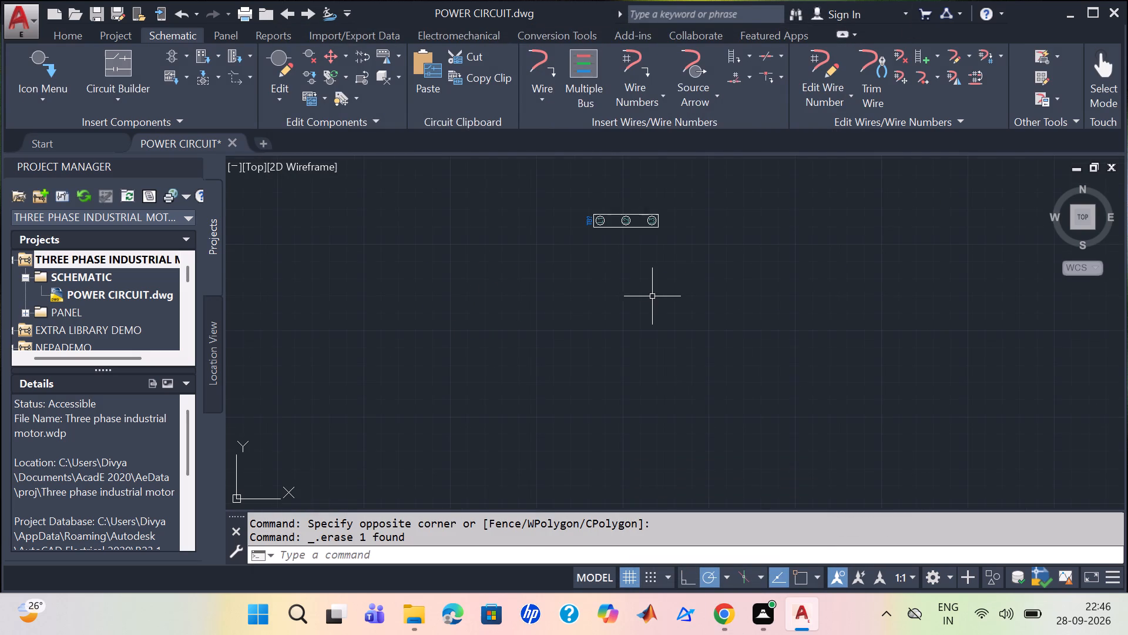
left_click(680, 274)
left_click(563, 193)
key("Delete")
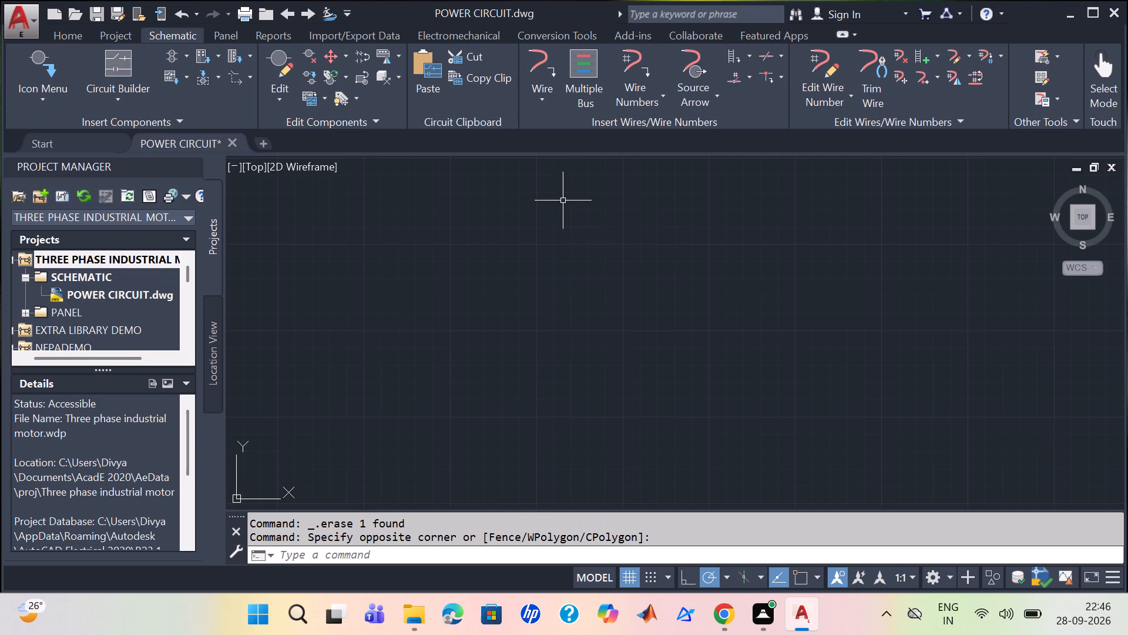
Open the NFPA Fuses, Circuit Breakers and Transformers symbols for inserting a component.
left_click(37, 96)
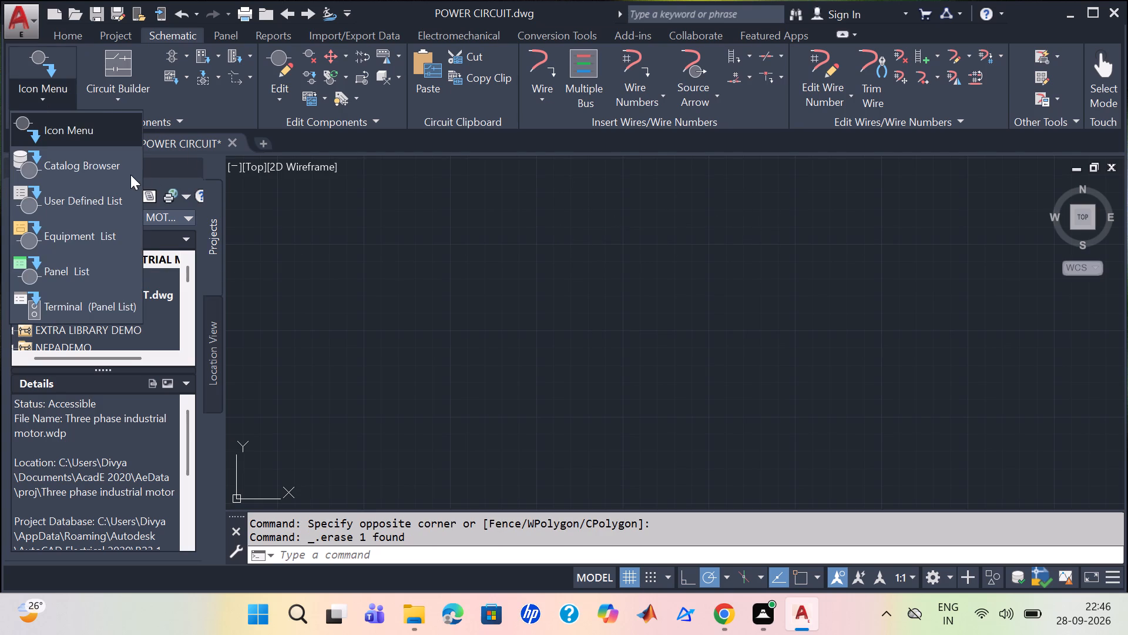
left_click(116, 139)
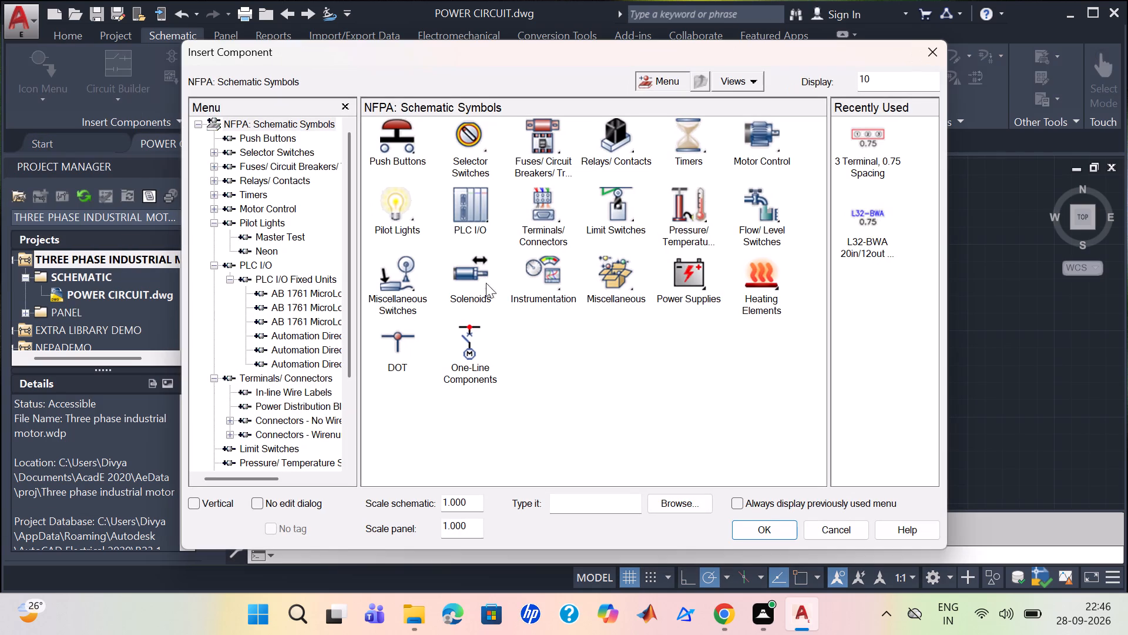
double_click(557, 162)
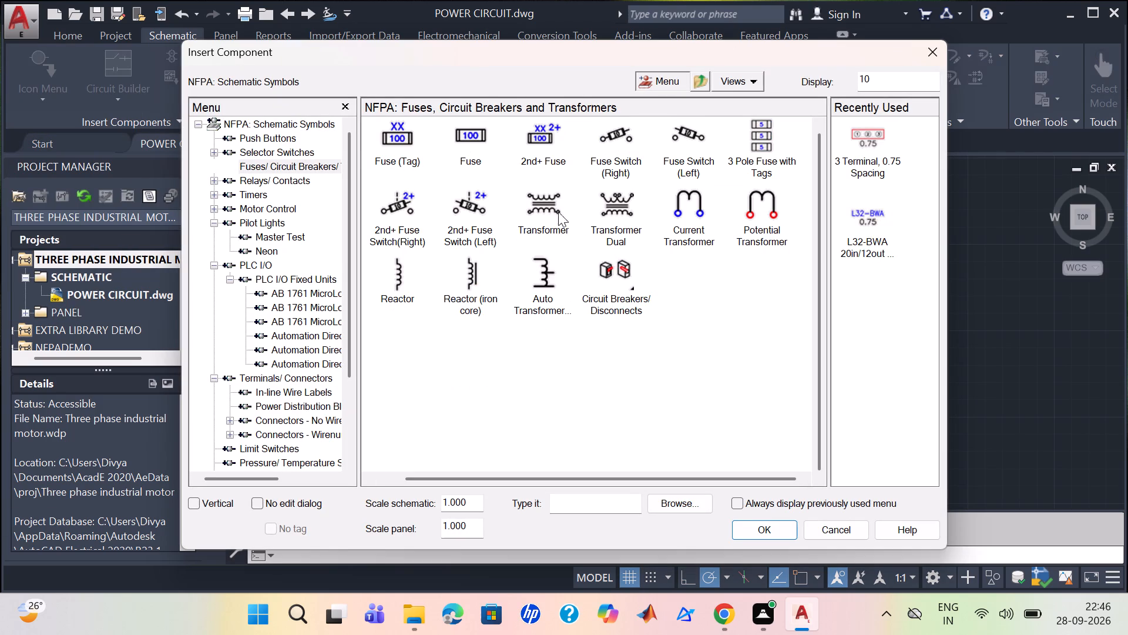
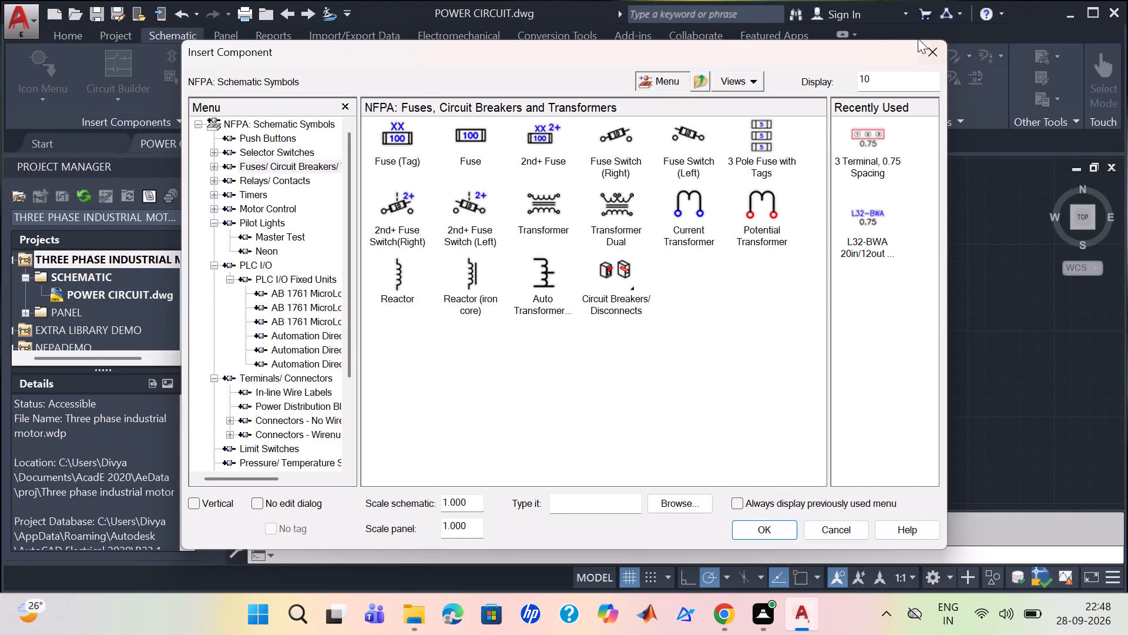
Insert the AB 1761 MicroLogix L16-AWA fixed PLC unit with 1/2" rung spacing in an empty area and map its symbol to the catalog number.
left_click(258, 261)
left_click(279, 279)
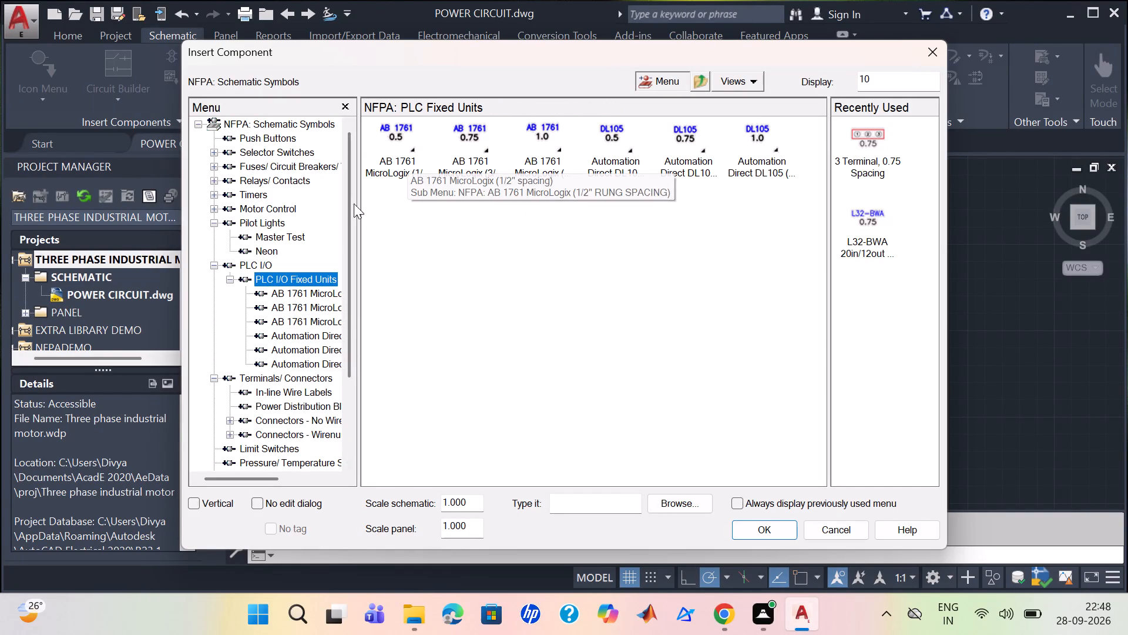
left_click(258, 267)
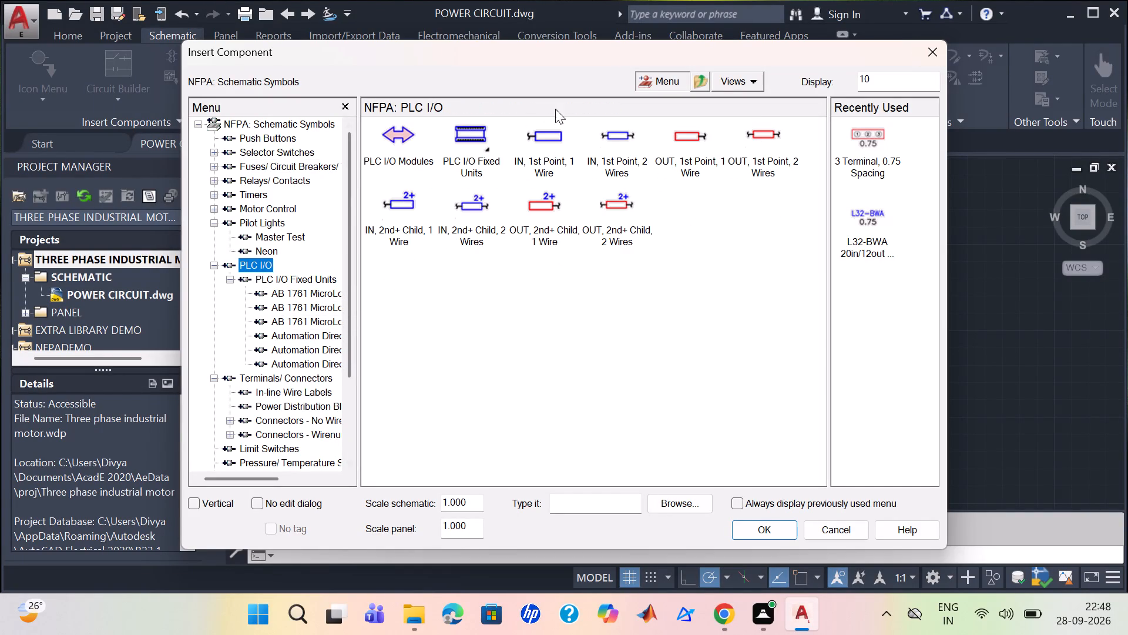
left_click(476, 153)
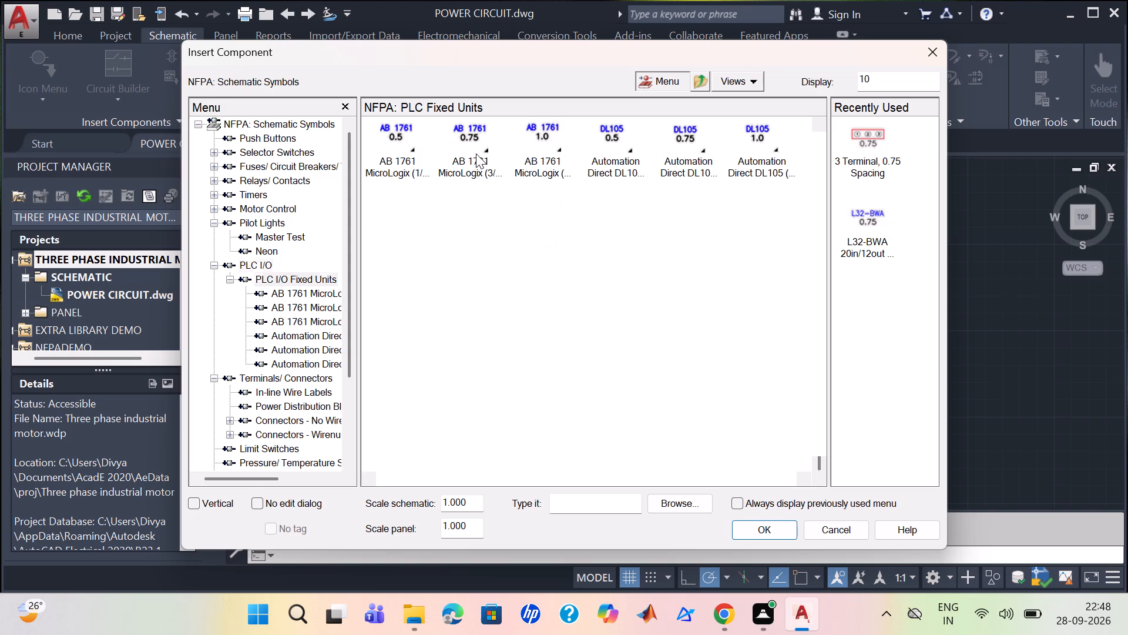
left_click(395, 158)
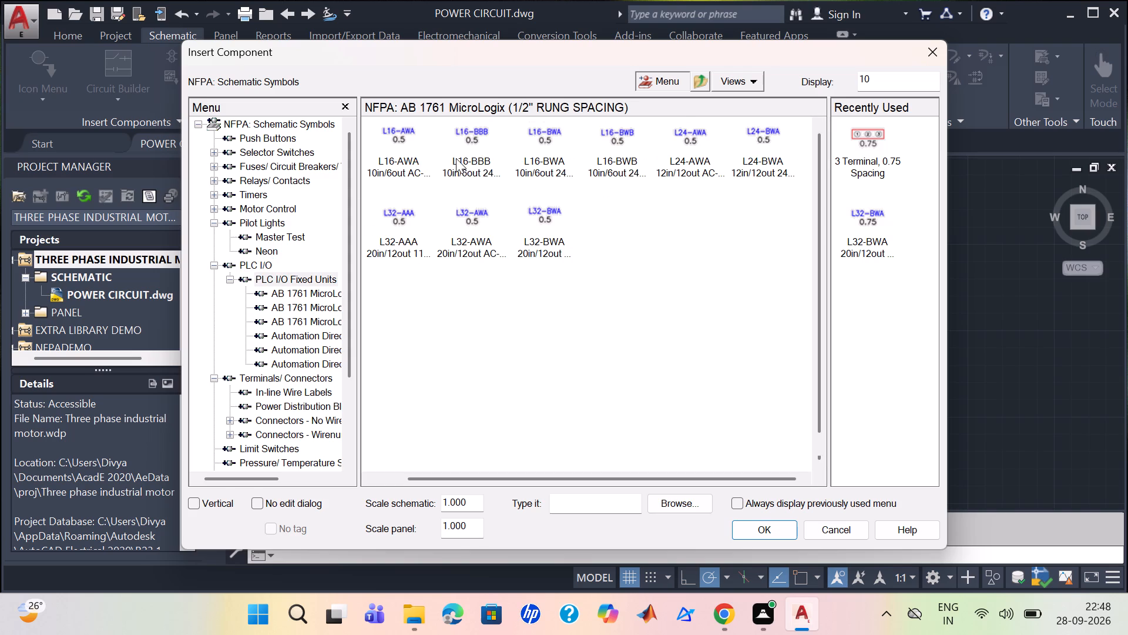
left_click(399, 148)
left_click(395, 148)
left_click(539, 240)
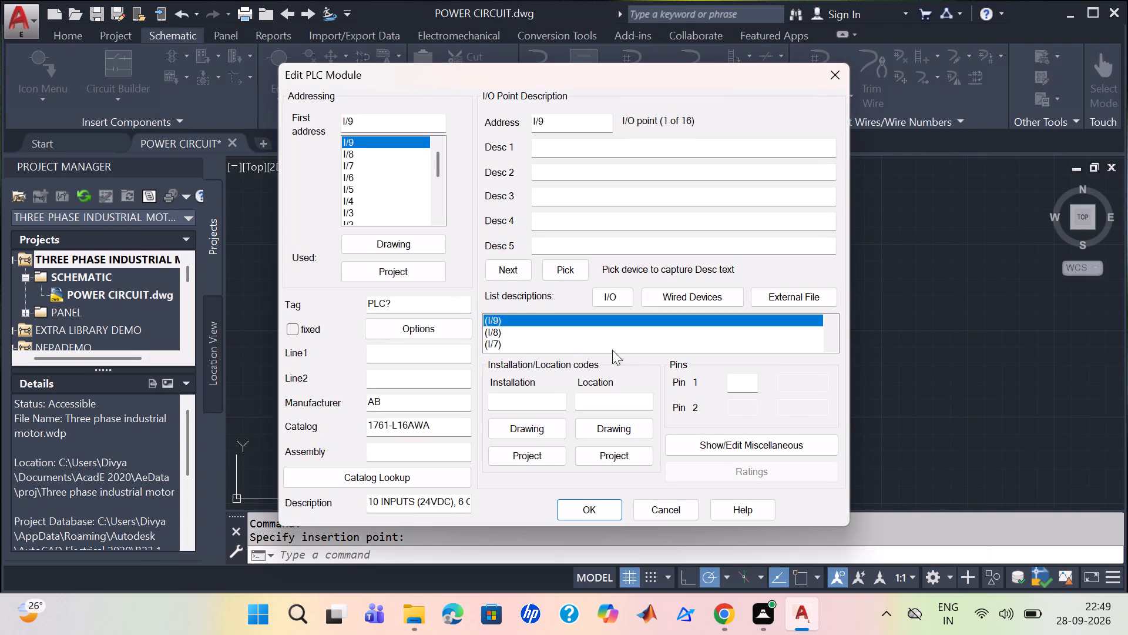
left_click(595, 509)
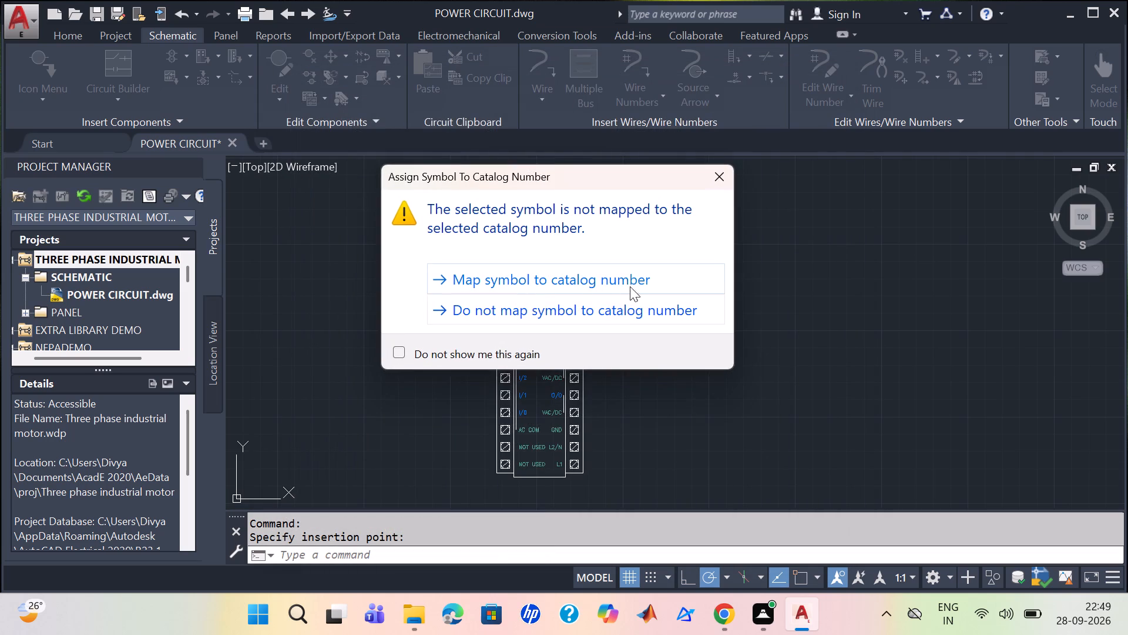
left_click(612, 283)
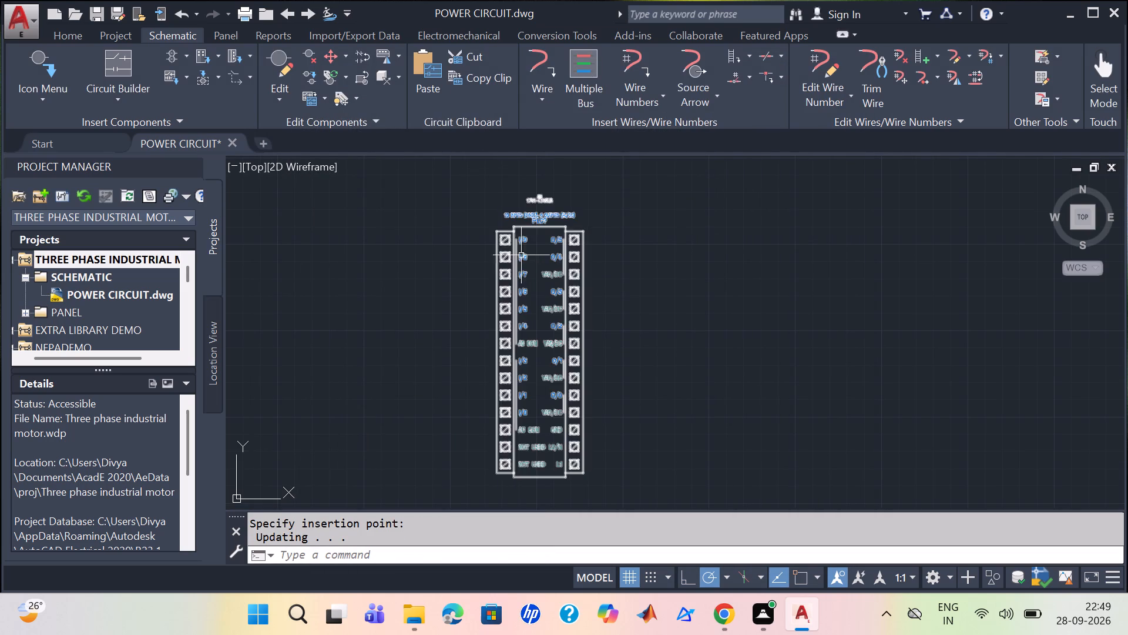
Examine the input and output terminals of the inserted PLC module.
left_click(513, 243)
left_click(670, 285)
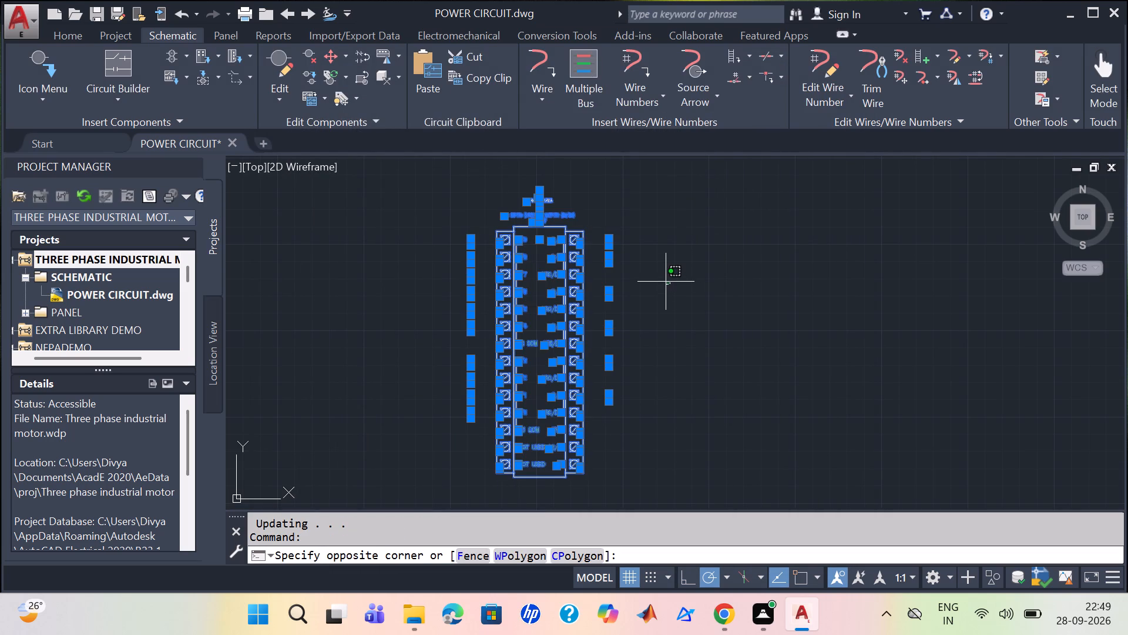
key("Escape")
key("Escape")
scroll(525, 318, "up", 1)
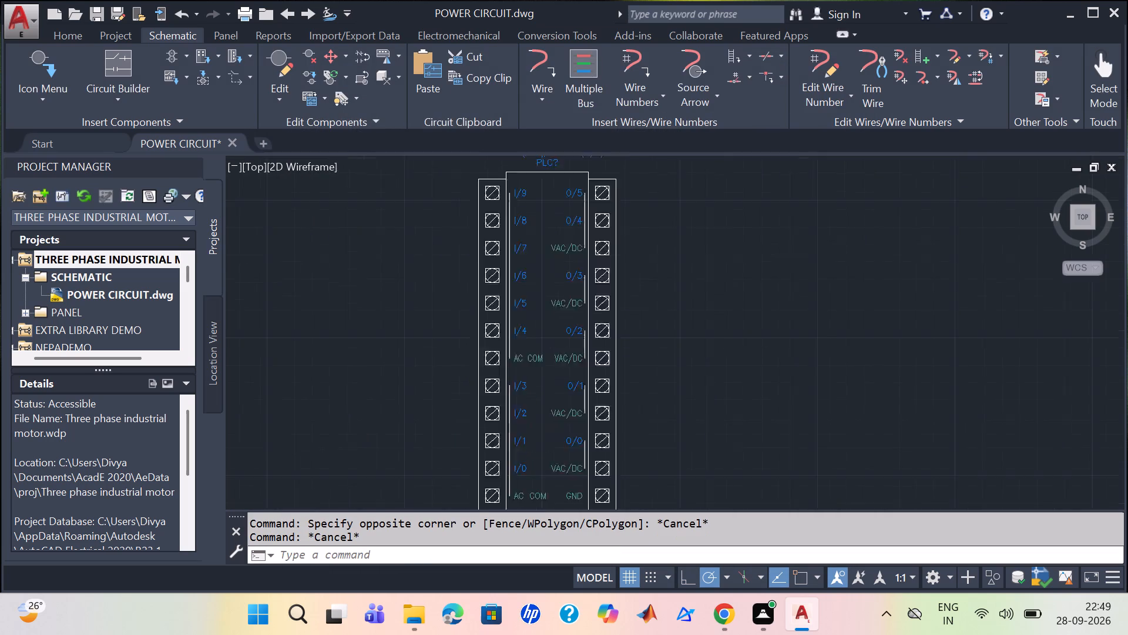
scroll(529, 307, "up", 1)
scroll(602, 313, "up", 1)
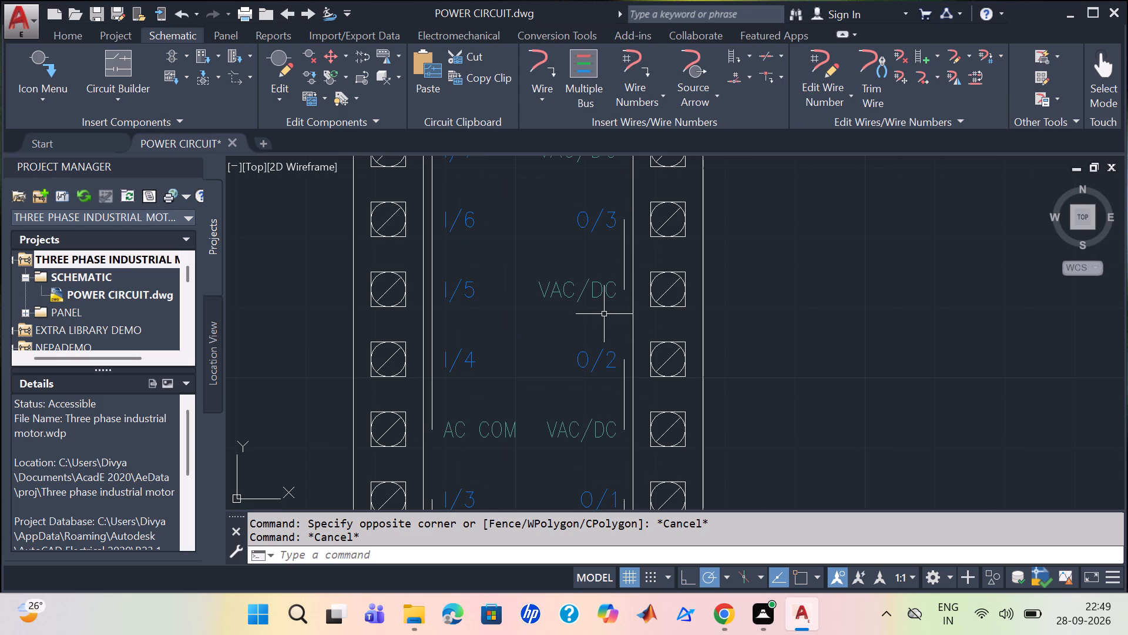
scroll(602, 313, "down", 5)
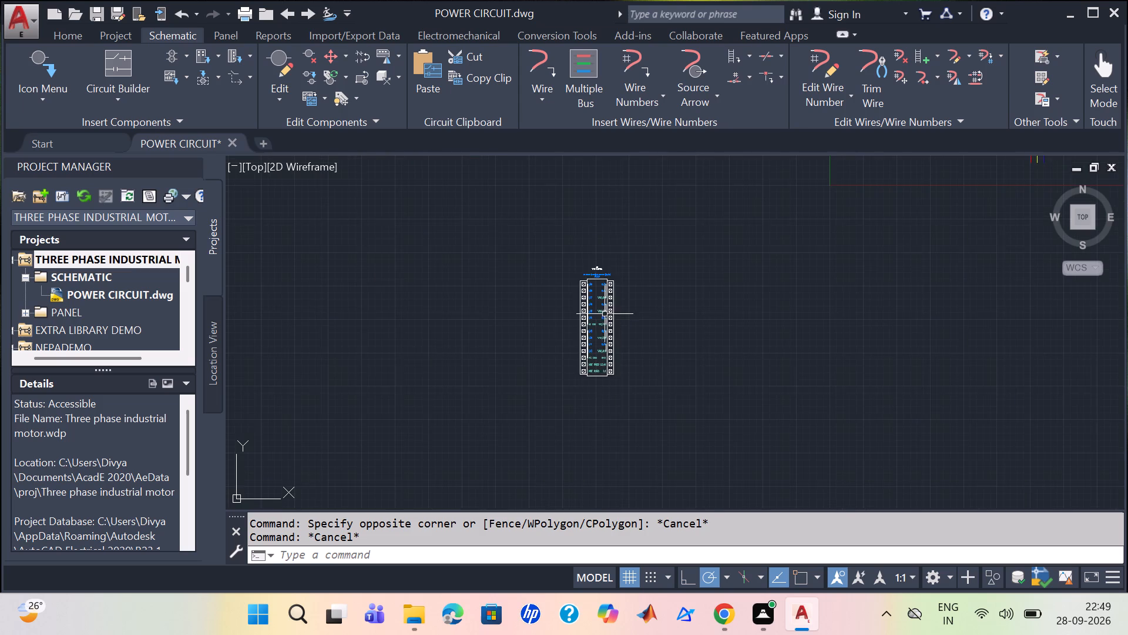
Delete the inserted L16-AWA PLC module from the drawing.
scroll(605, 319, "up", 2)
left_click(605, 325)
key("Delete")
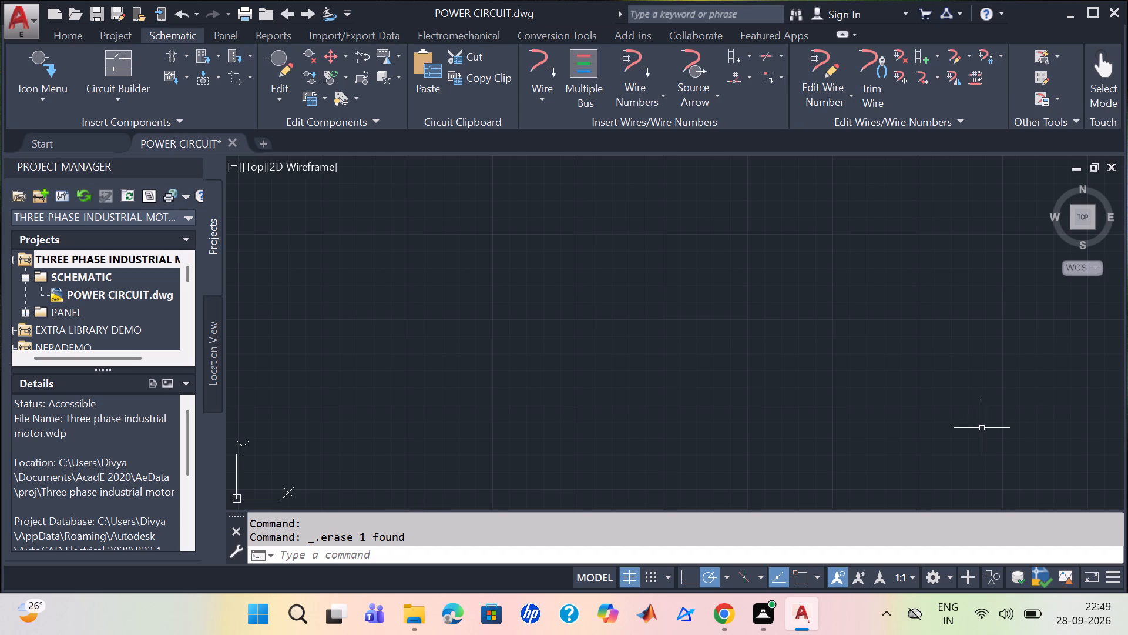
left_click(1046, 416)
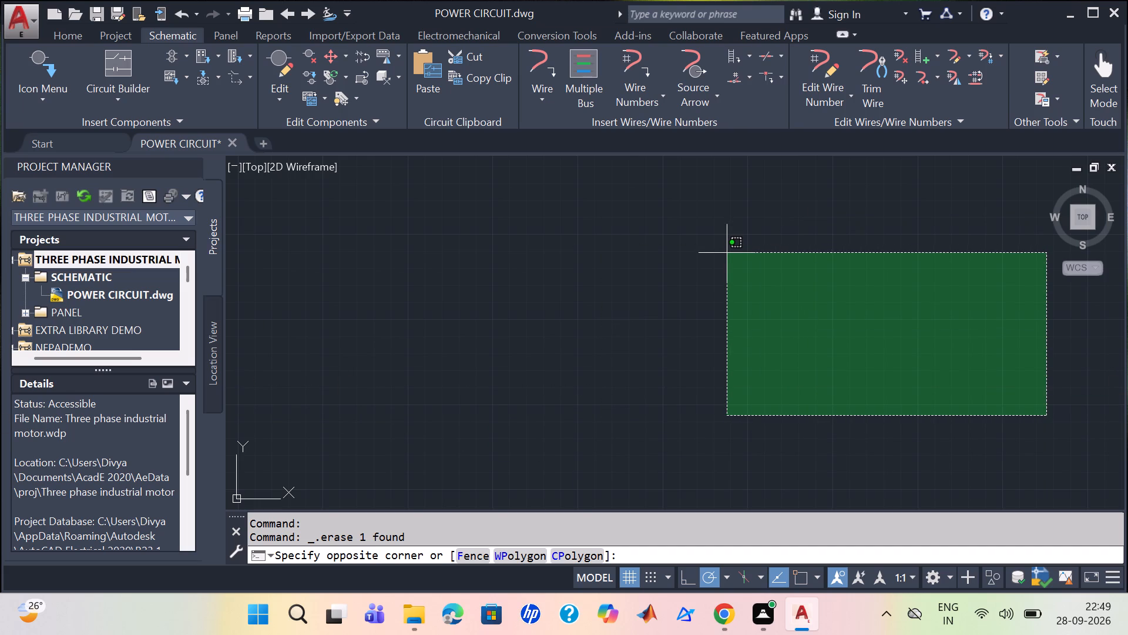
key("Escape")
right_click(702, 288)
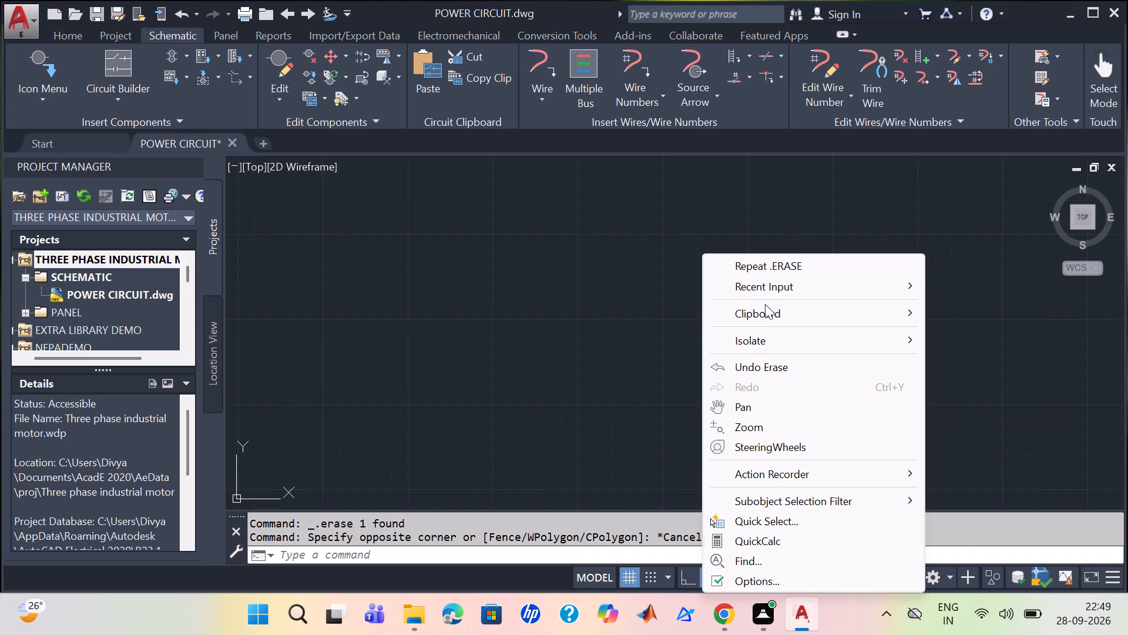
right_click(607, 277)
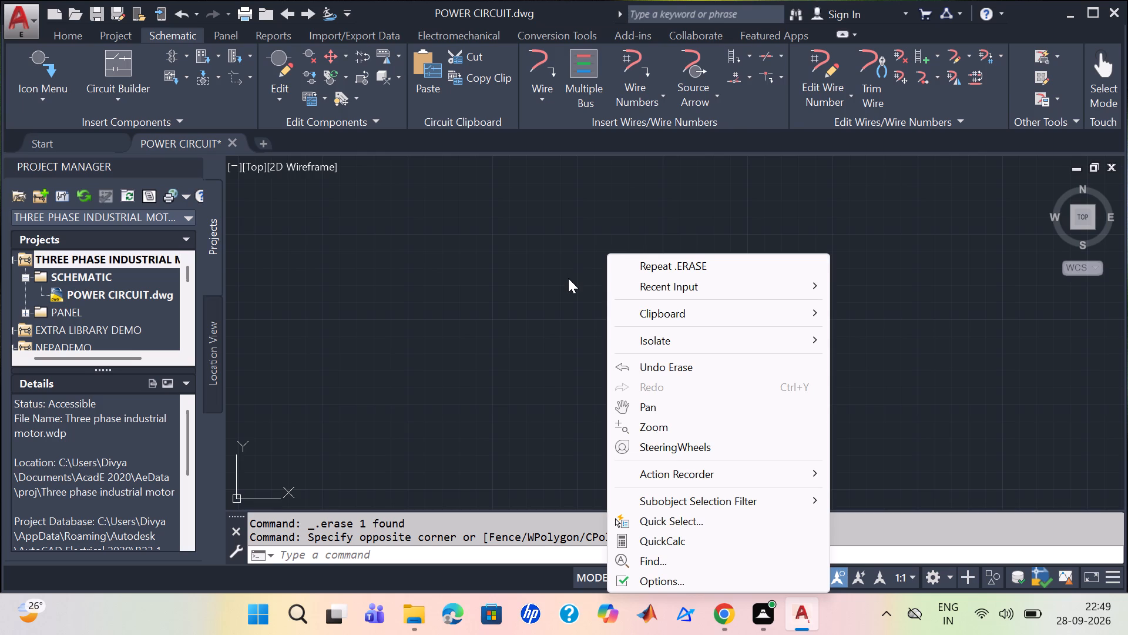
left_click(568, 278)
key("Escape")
Examine the power circuit's vertical three-phase branches, from the machine motor end up to the horizontal supply bus.
scroll(657, 275, "down", 6)
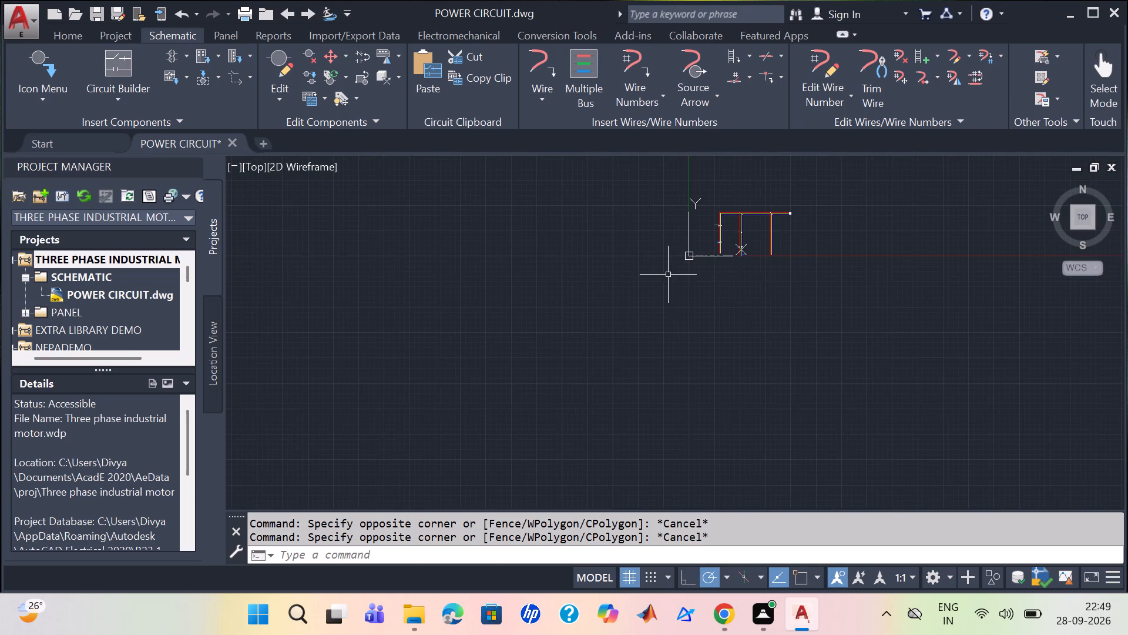
scroll(795, 275, "up", 2)
middle_click_drag(747, 238, 795, 370)
scroll(791, 350, "up", 2)
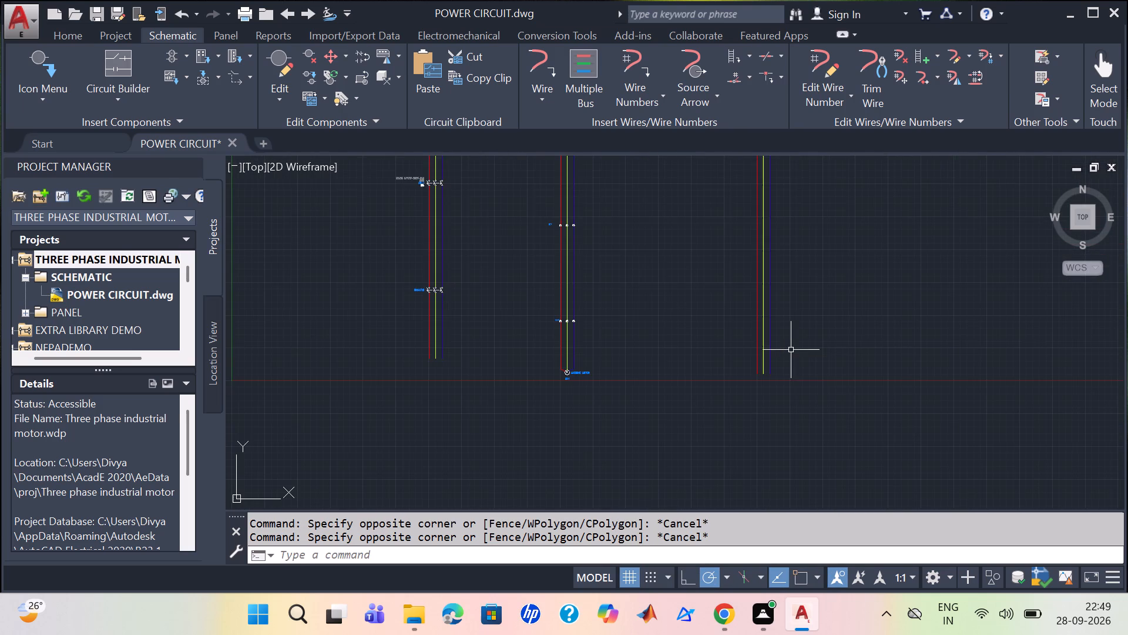
middle_click_drag(791, 347, 818, 407)
scroll(685, 425, "up", 5)
scroll(680, 417, "down", 3)
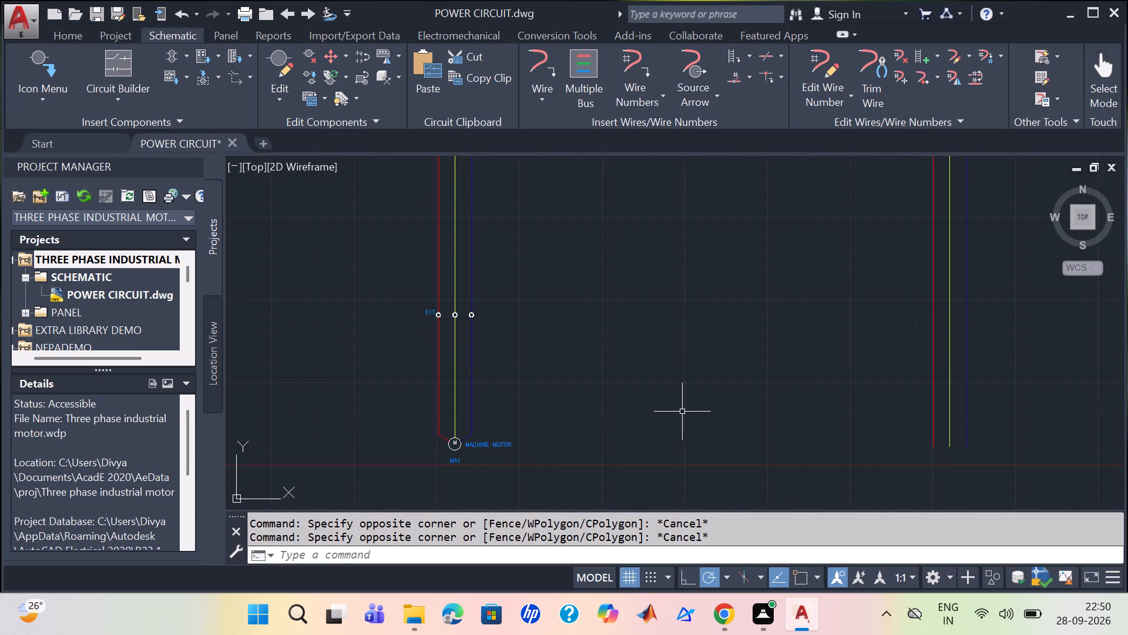
scroll(695, 398, "down", 1)
middle_click_drag(921, 349, 910, 360)
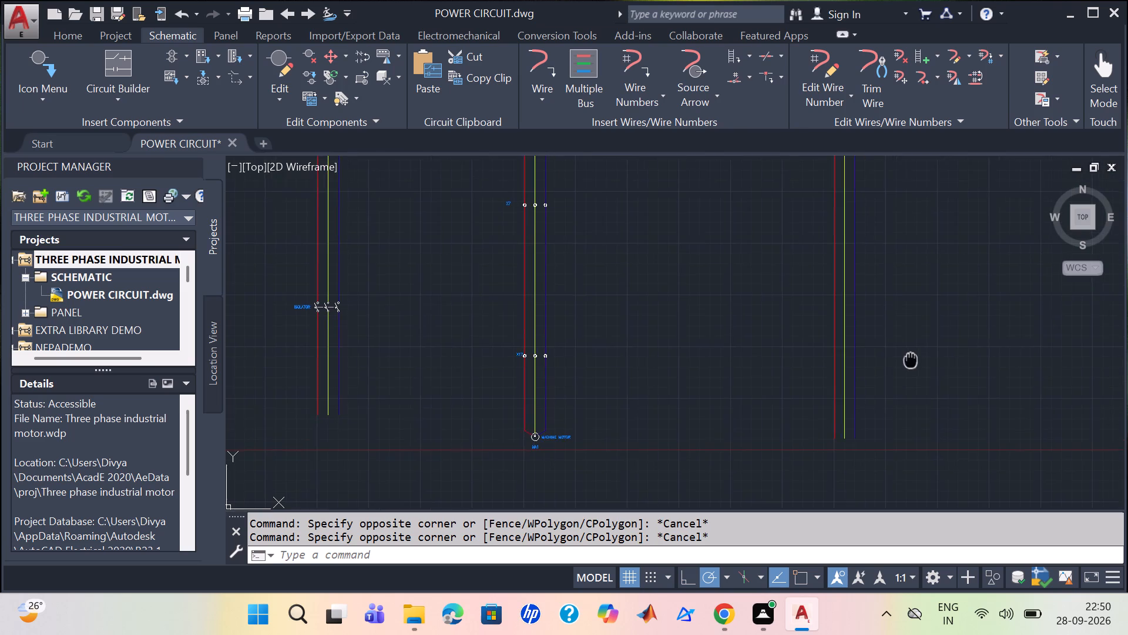
middle_click_drag(910, 360, 894, 524)
scroll(919, 276, "up", 1)
middle_click_drag(921, 276, 1013, 634)
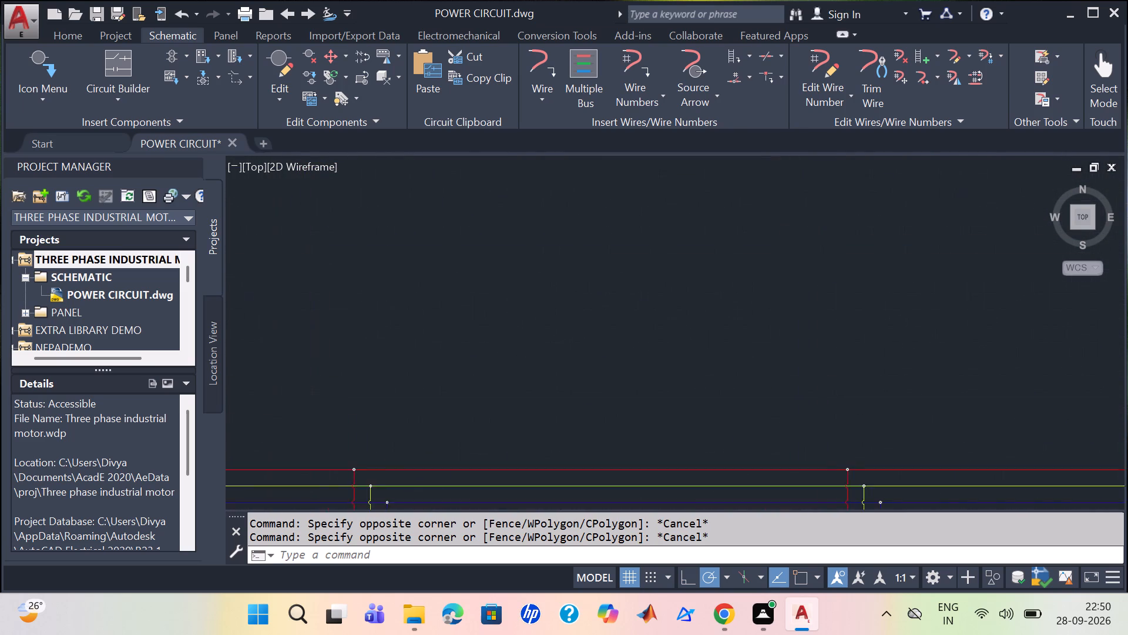
middle_click_drag(1013, 634, 1014, 624)
scroll(1000, 533, "up", 1)
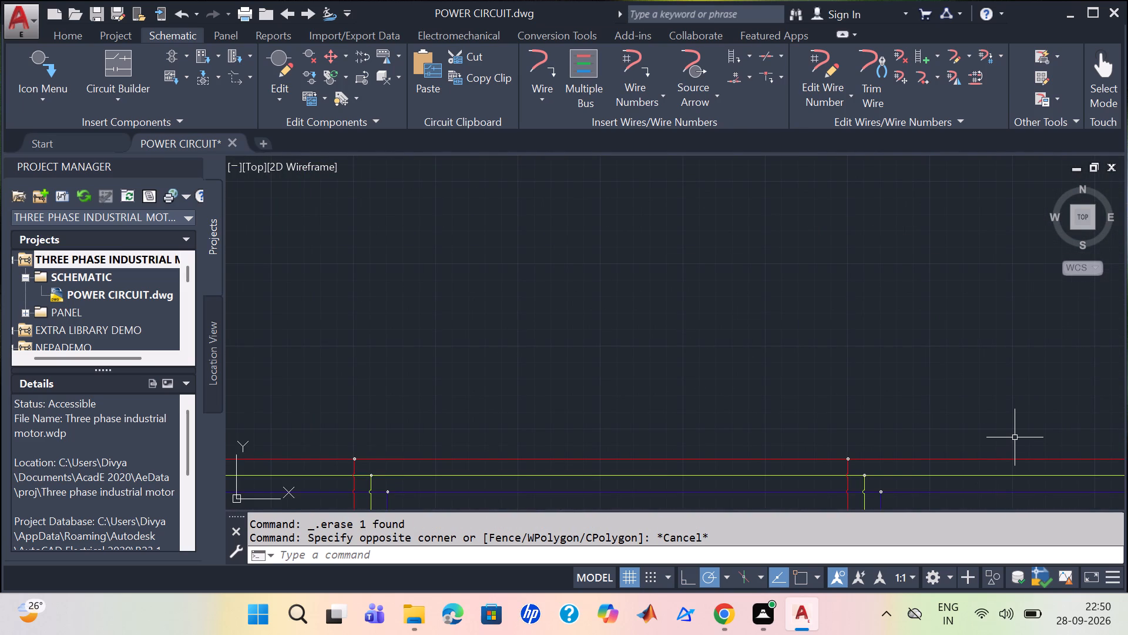